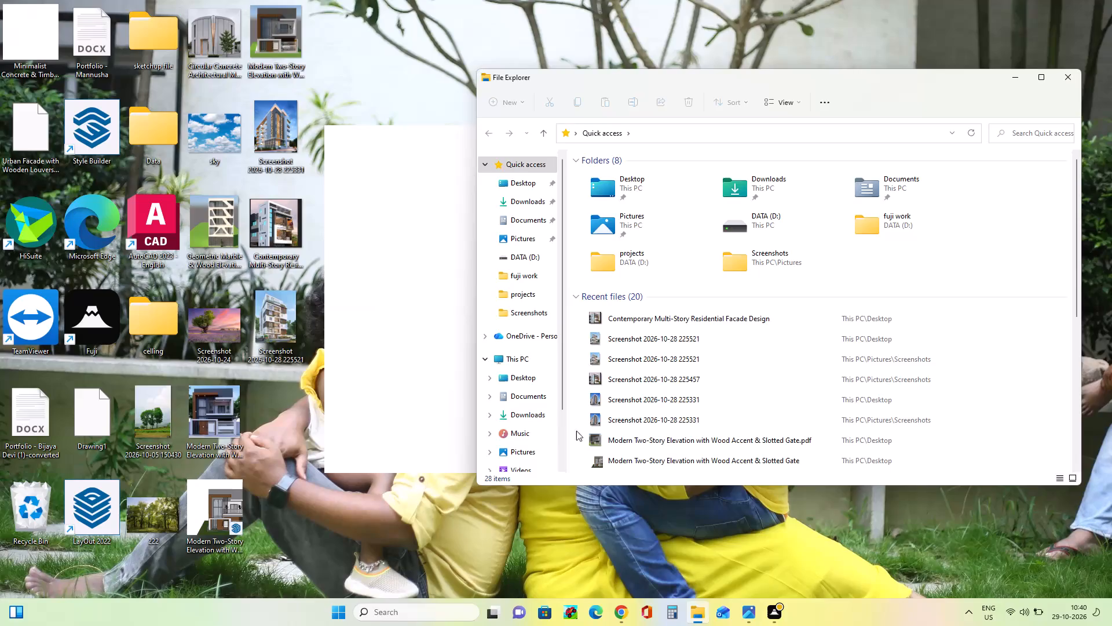
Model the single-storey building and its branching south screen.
Open the SketchUp 2022 installation folder under Program Files\SketchUp on the OS (C:) drive.
scroll(534, 394, "down", 1)
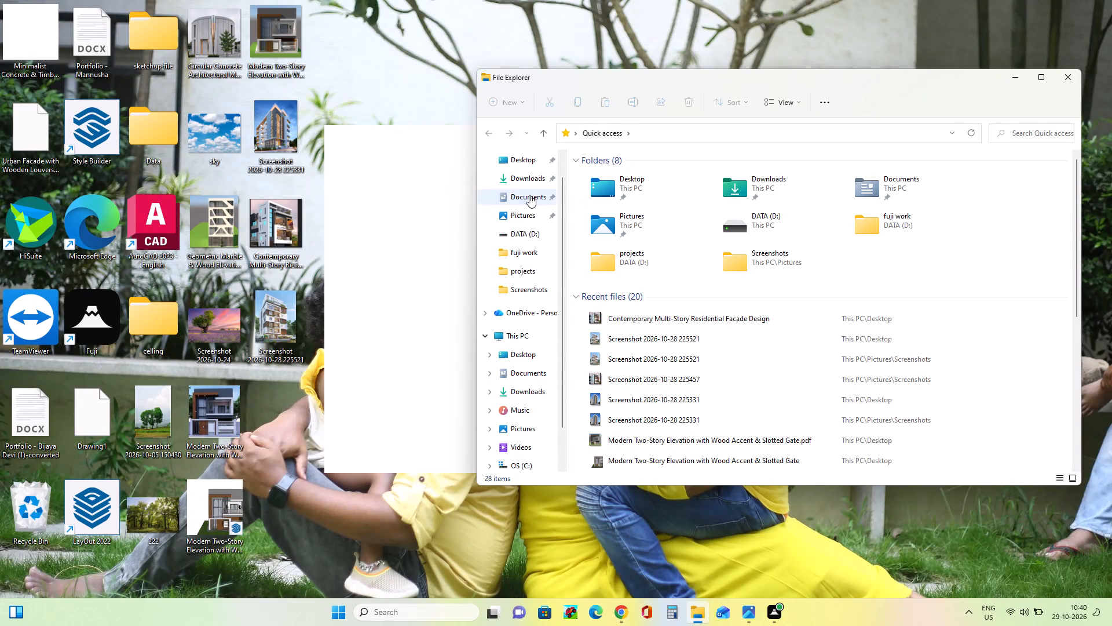
scroll(546, 321, "down", 4)
left_click(536, 410)
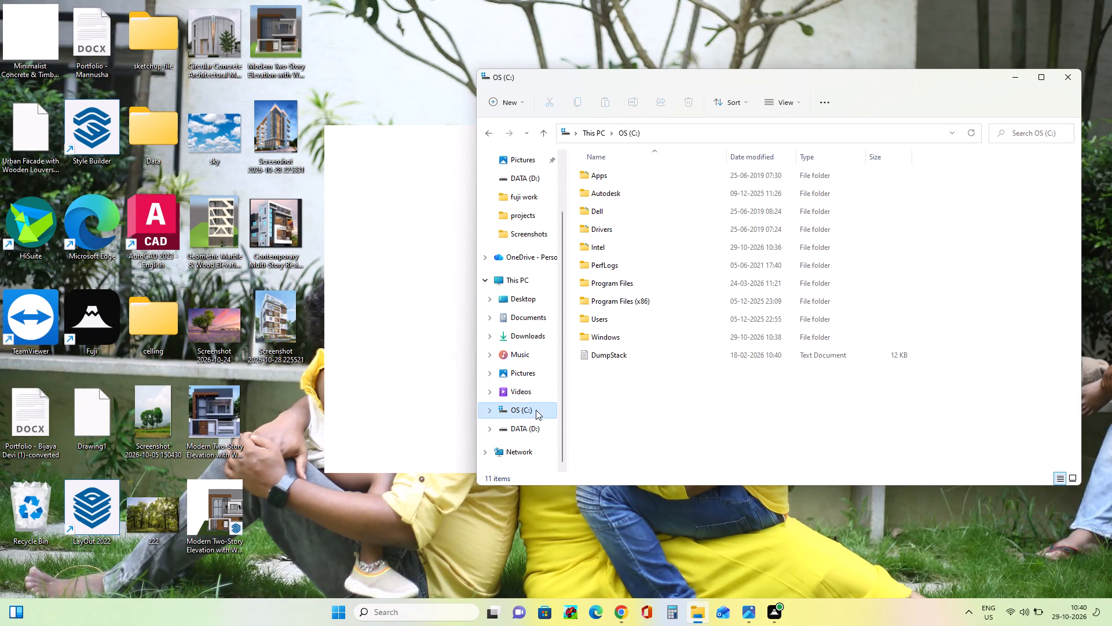
double_click(644, 287)
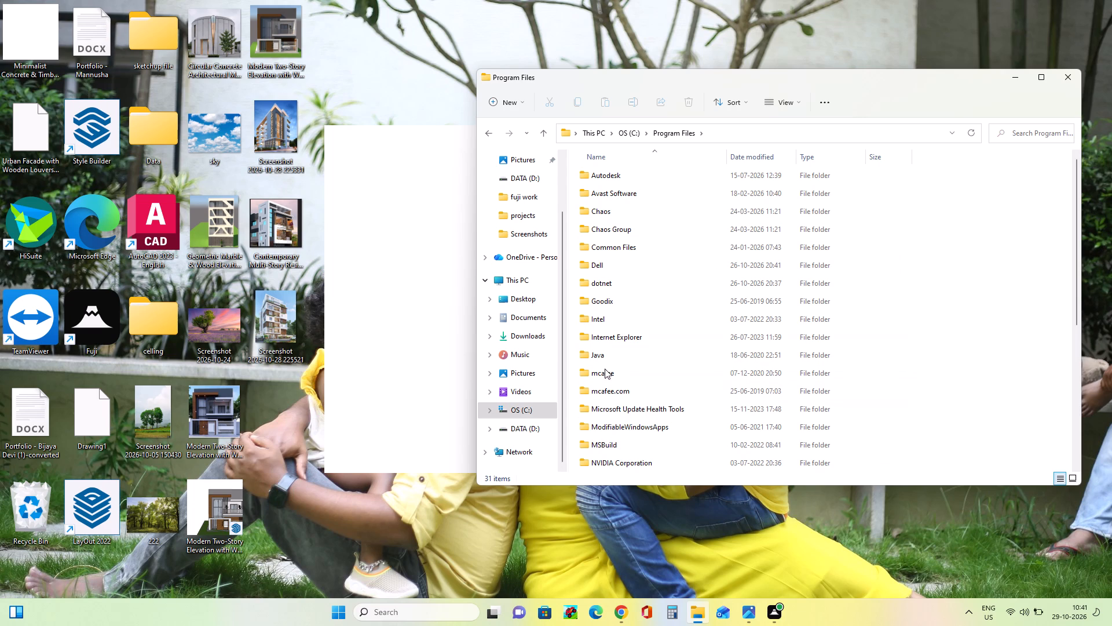
scroll(610, 391, "down", 5)
scroll(610, 391, "up", 5)
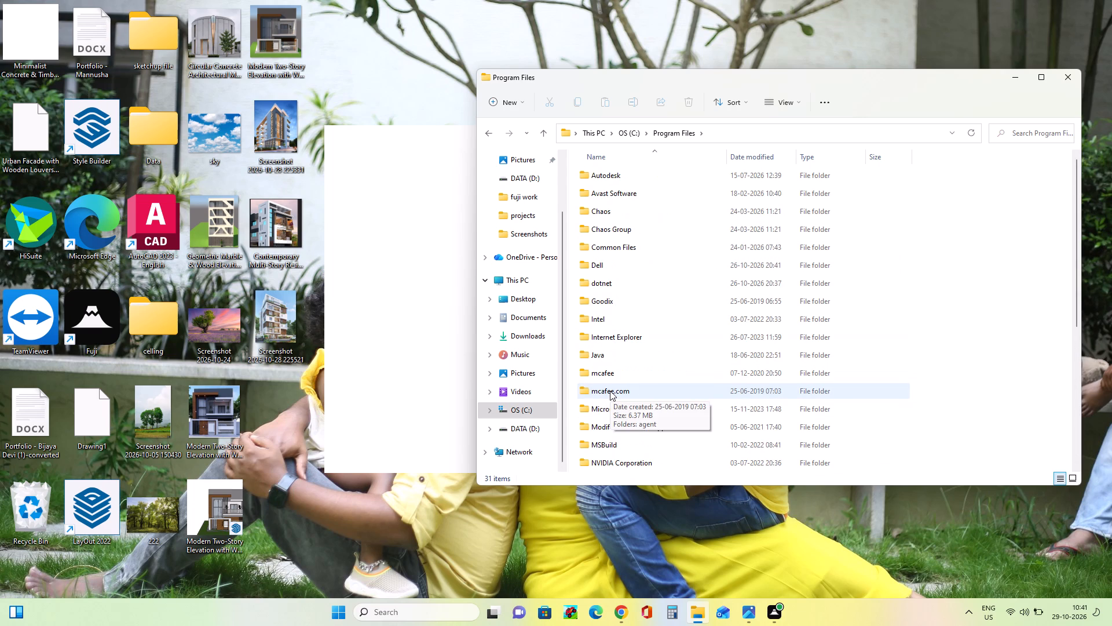
scroll(610, 391, "up", 4)
key("s")
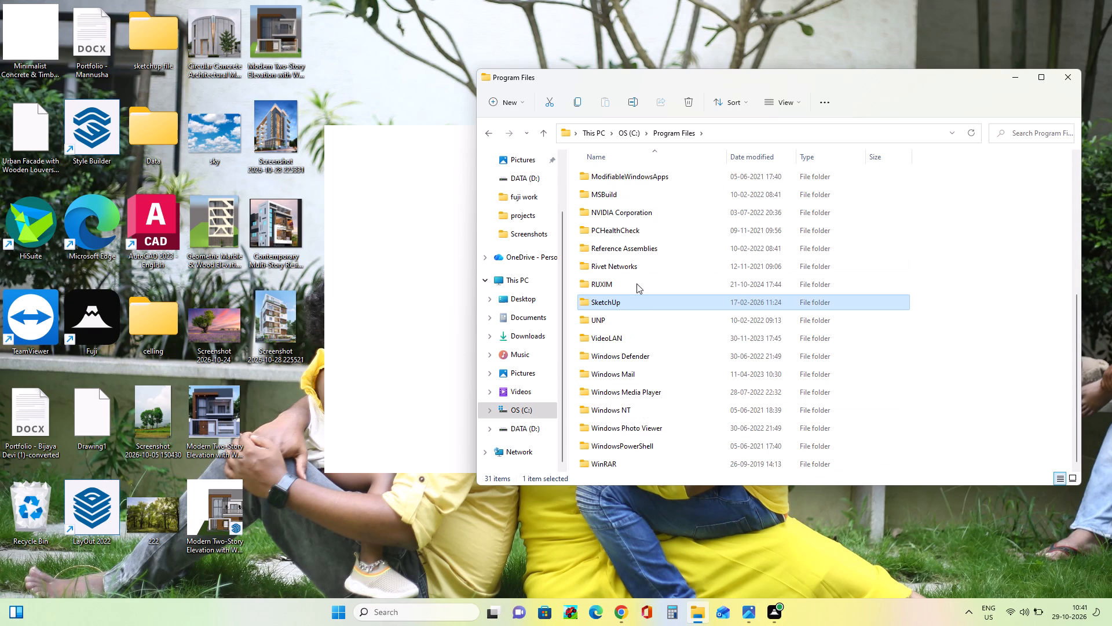
double_click(638, 301)
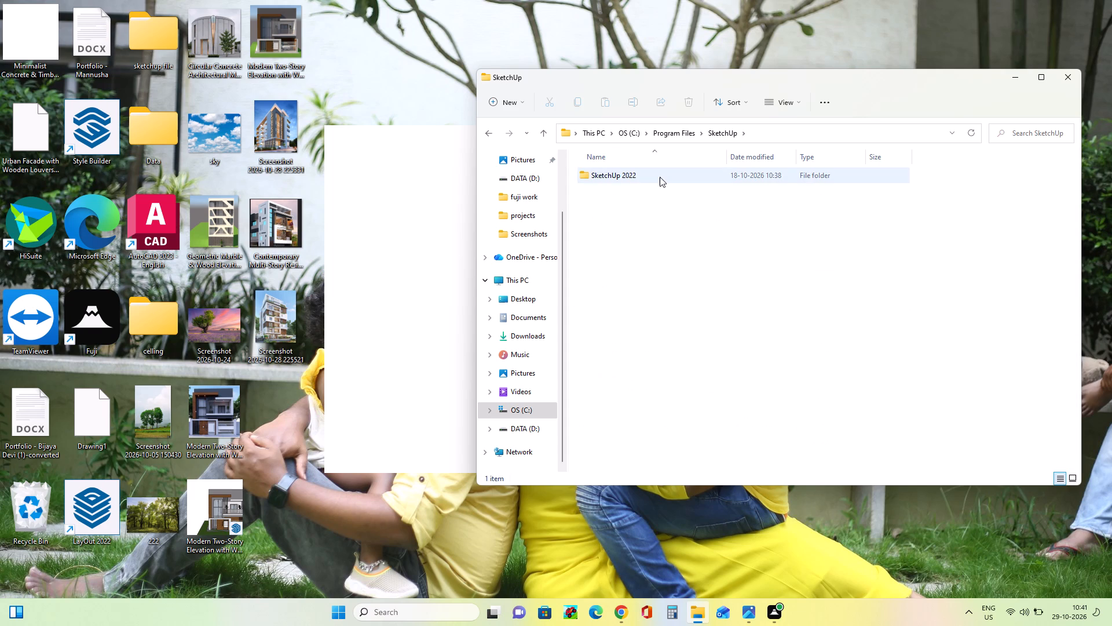
double_click(660, 177)
Find the SketchUp application file in the SketchUp 2022 folder and launch it.
key("s")
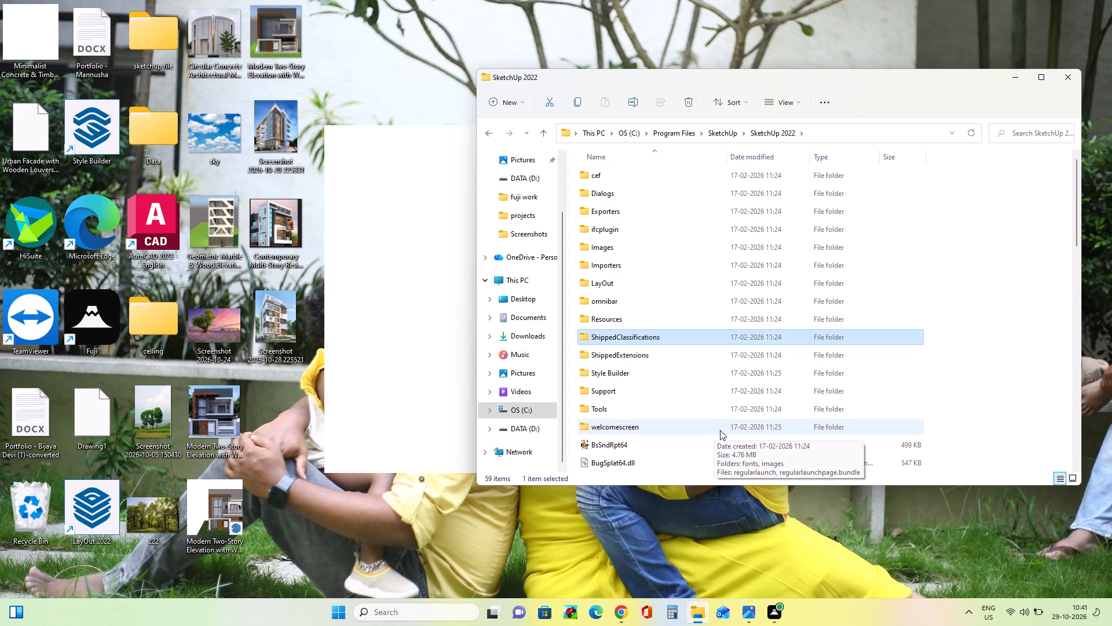
key("s")
type("ss")
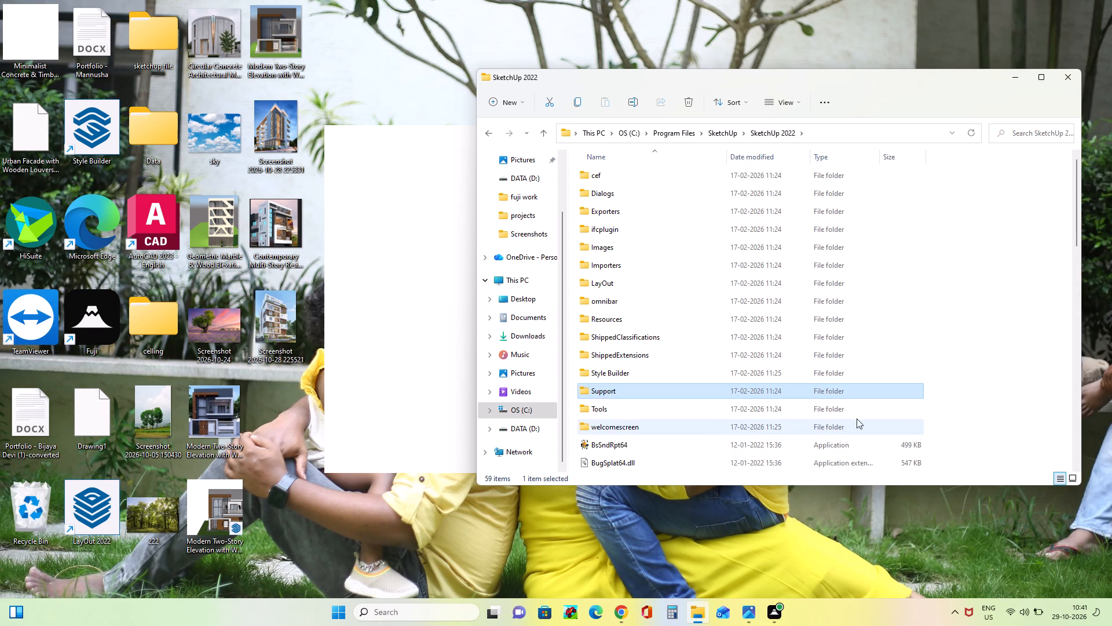
key("s")
double_click(644, 235)
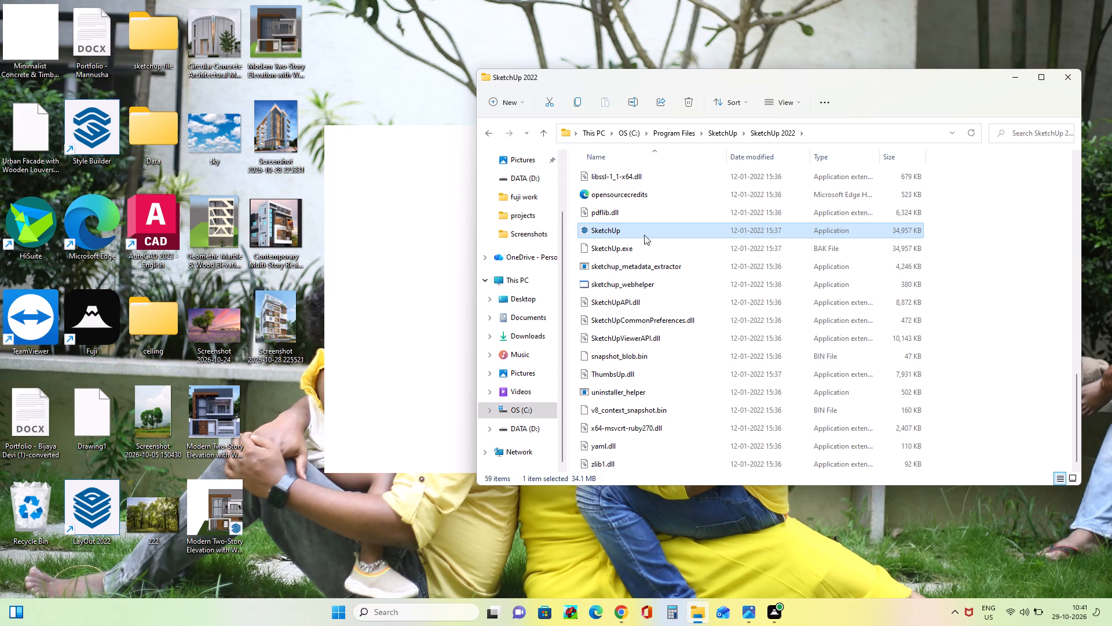
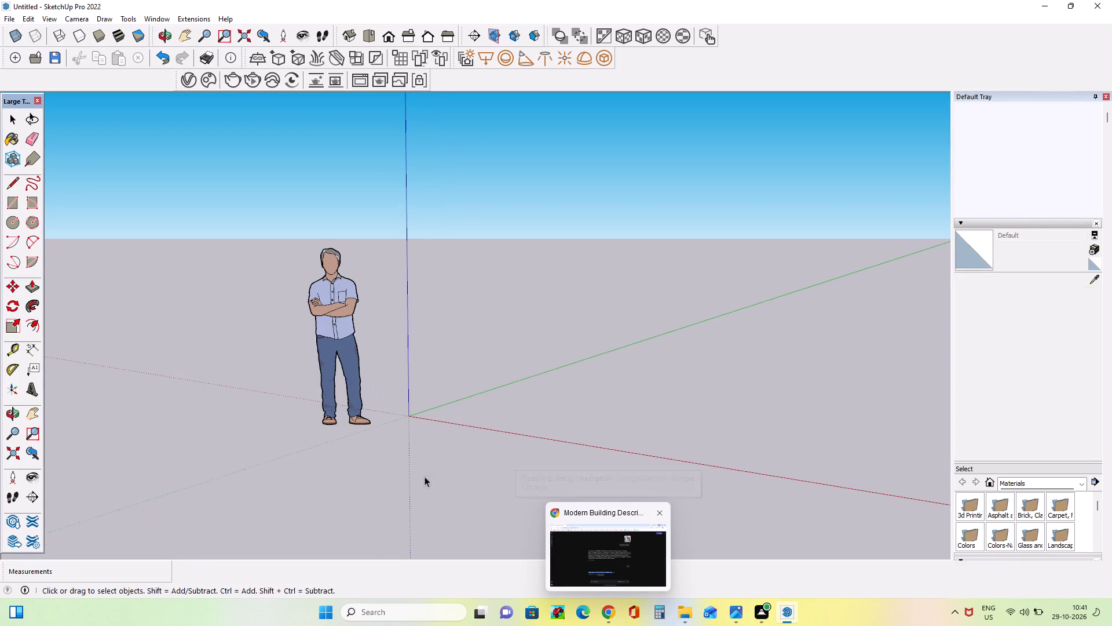
Import the Contemporary Multi-Story Residential Facade Design image from the Desktop and place it upright behind the figure, about 6' 2" wide.
middle_click_drag(228, 398, 436, 421)
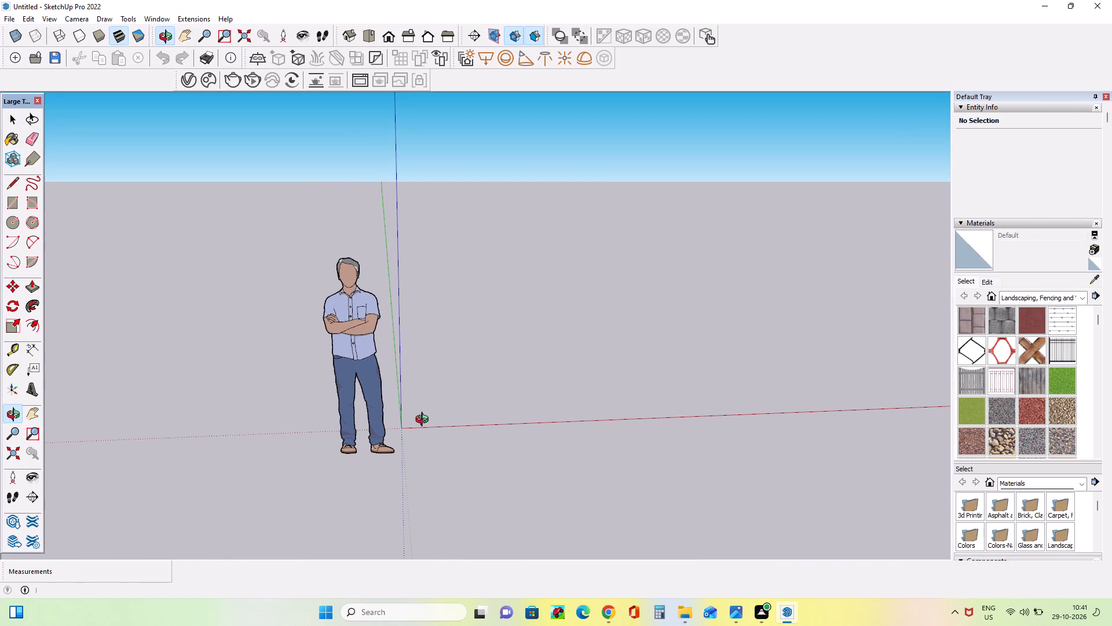
left_click(28, 410)
left_click_drag(375, 251, 167, 327)
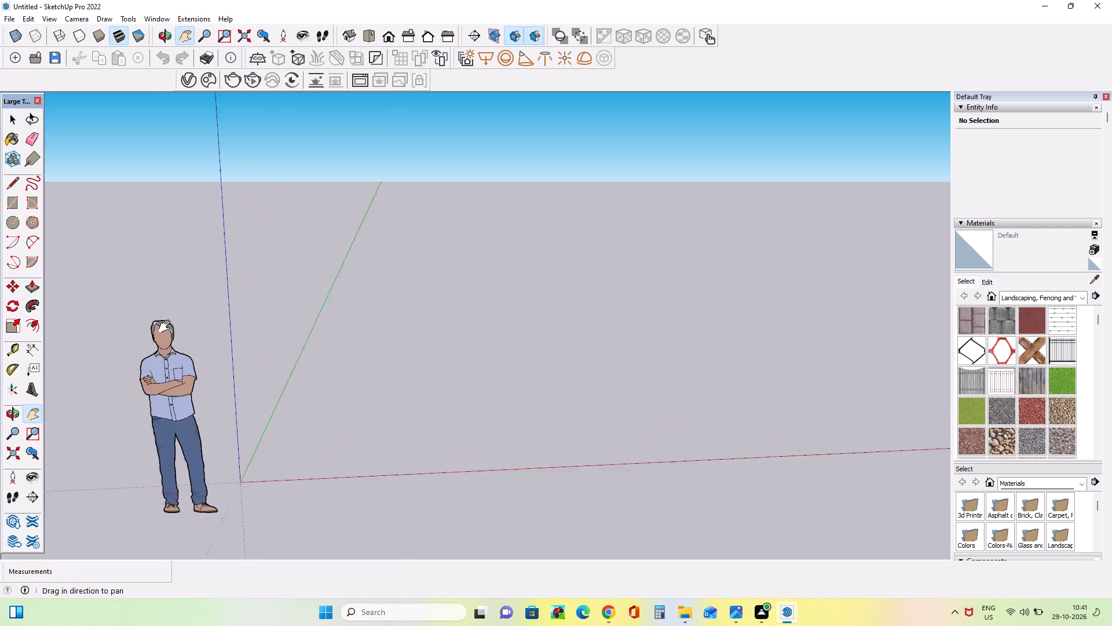
left_click_drag(167, 327, 166, 335)
middle_click_drag(361, 295, 364, 322)
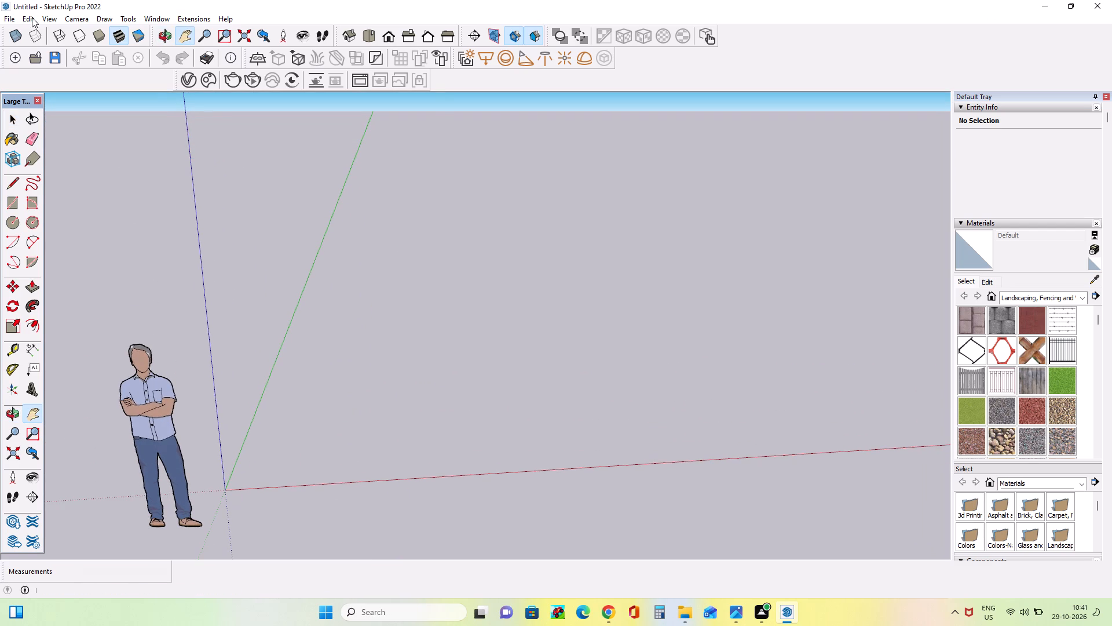
left_click(4, 17)
left_click(58, 216)
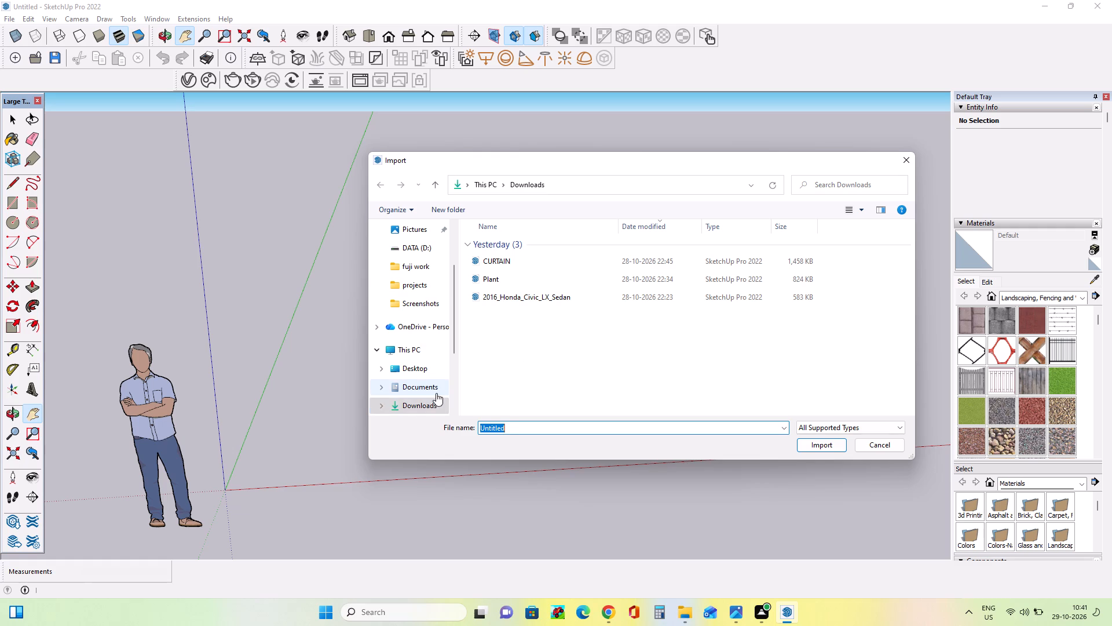
left_click(424, 372)
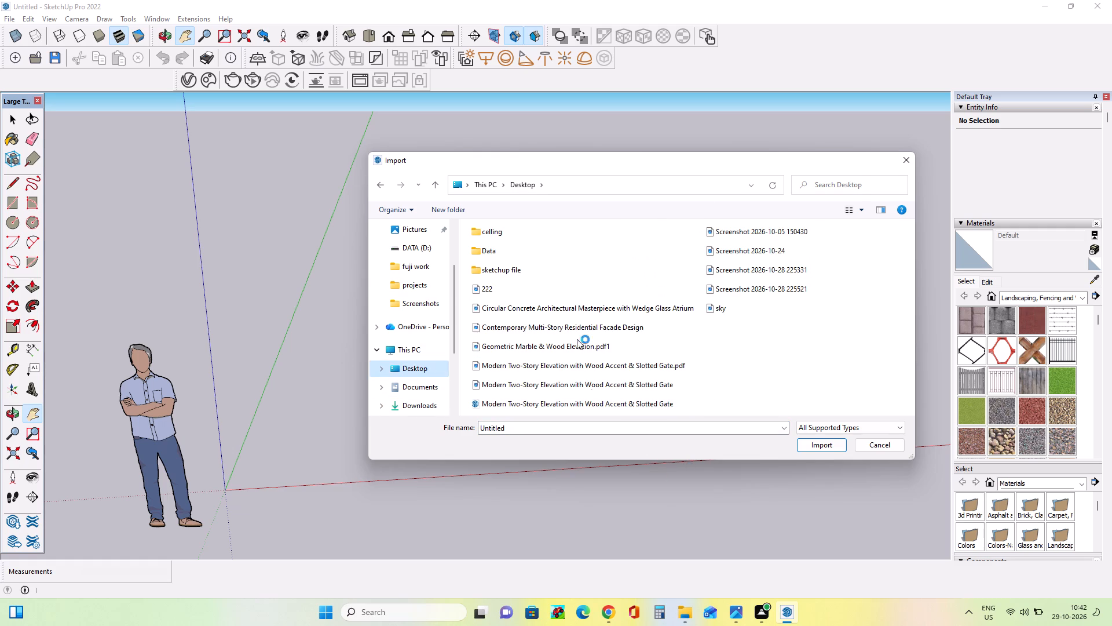
left_click(636, 330)
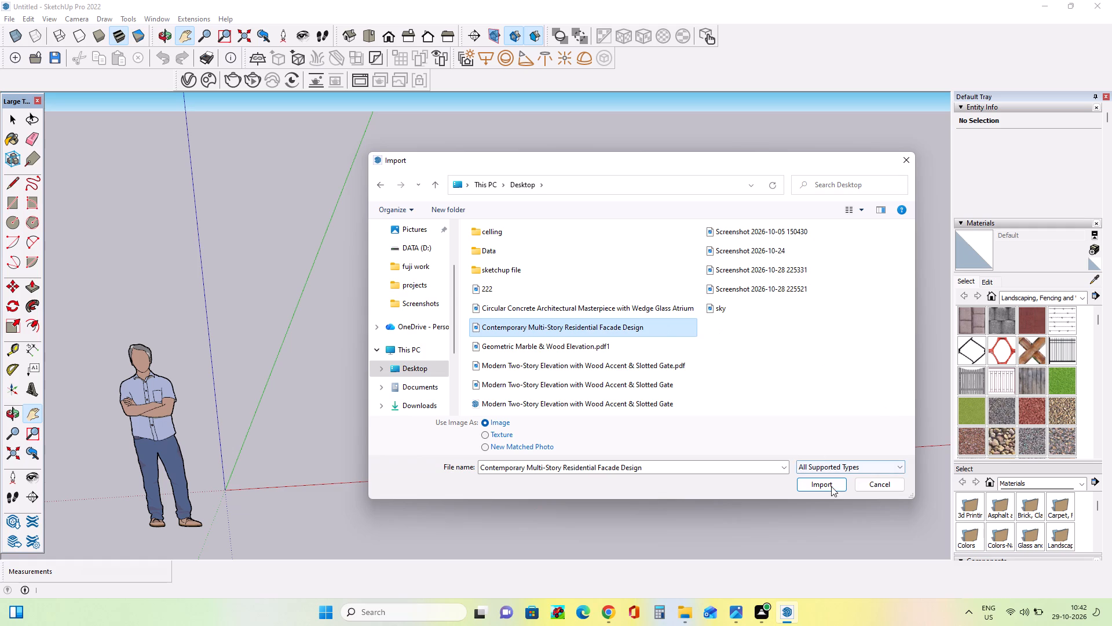
left_click(831, 489)
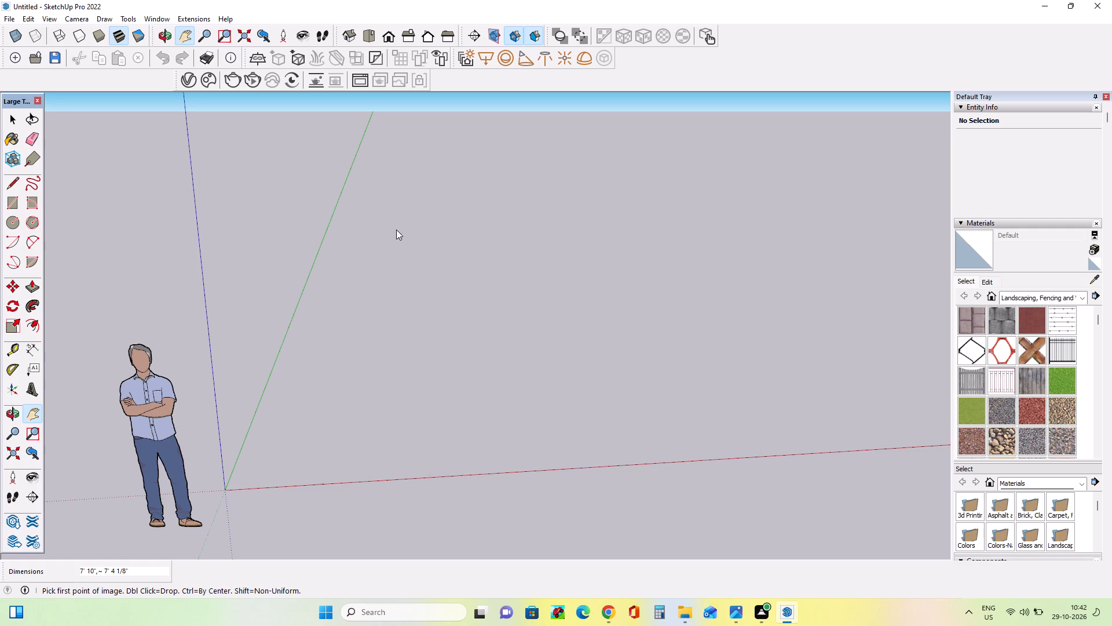
left_click(353, 122)
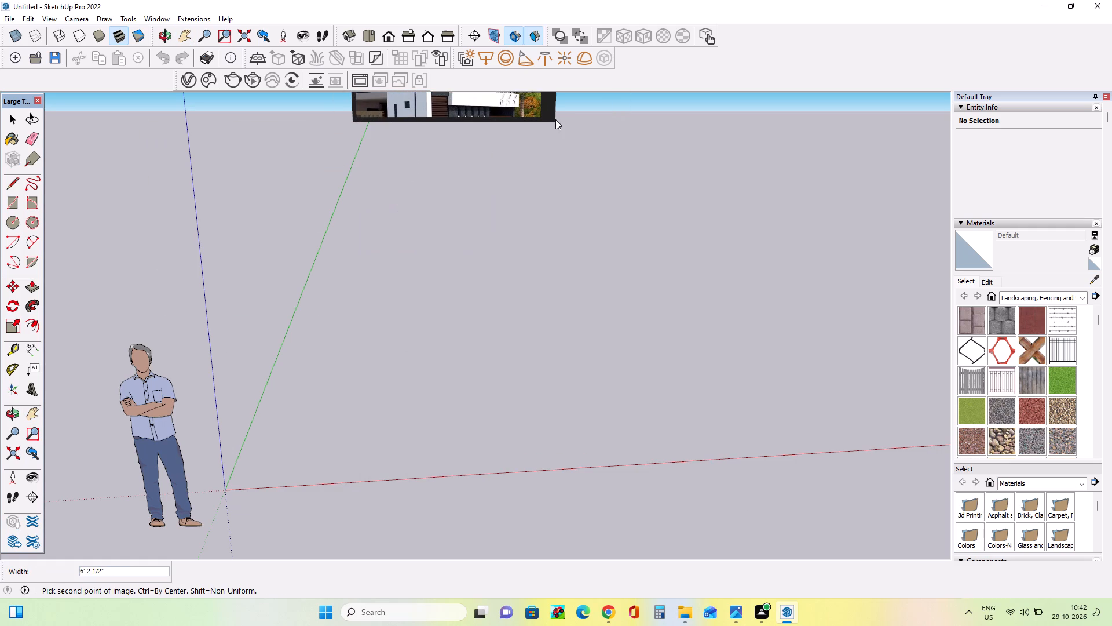
left_click(555, 119)
Move the imported facade image by its lower corner away from its original spot, toward the green axis side of the scene.
scroll(273, 314, "down", 6)
middle_click_drag(281, 314, 652, 211)
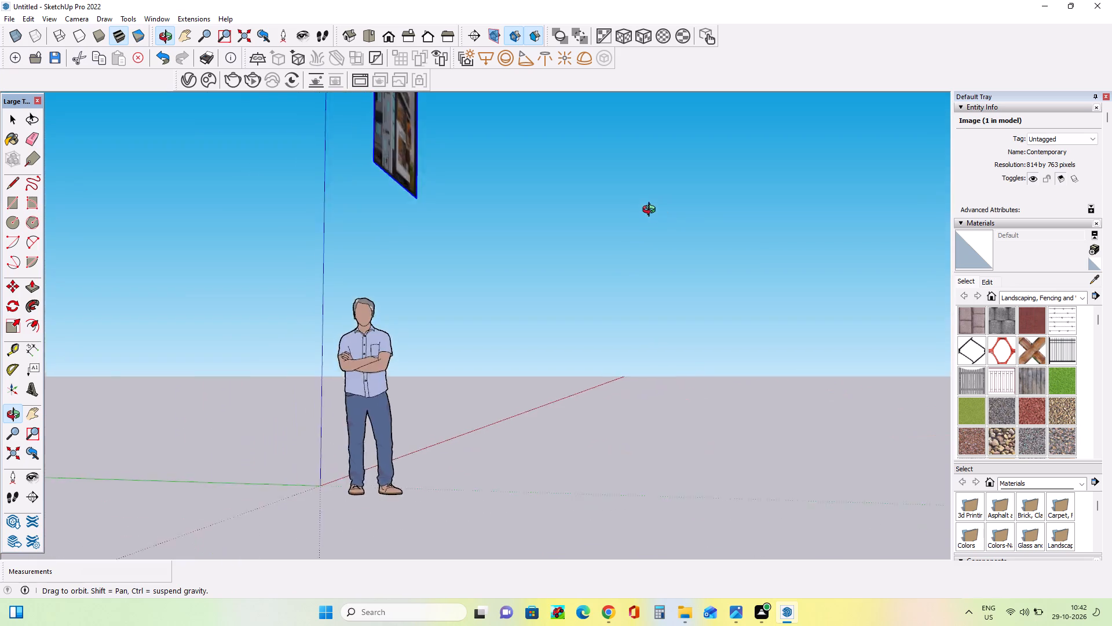
middle_click_drag(652, 211, 726, 259)
scroll(725, 259, "down", 9)
middle_click_drag(727, 275, 756, 344)
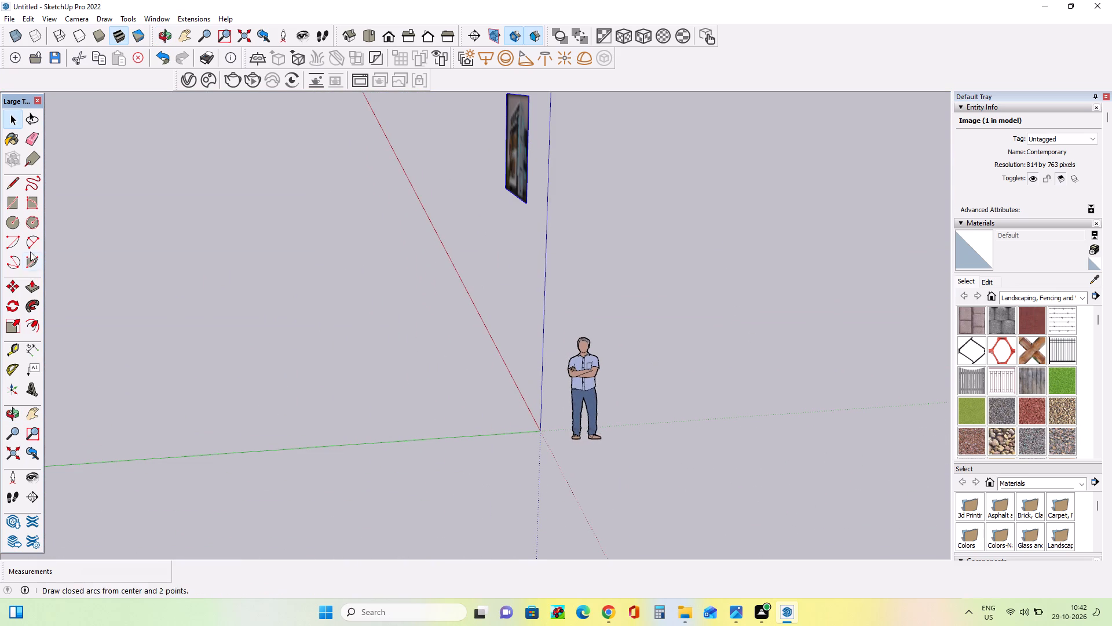
left_click(17, 287)
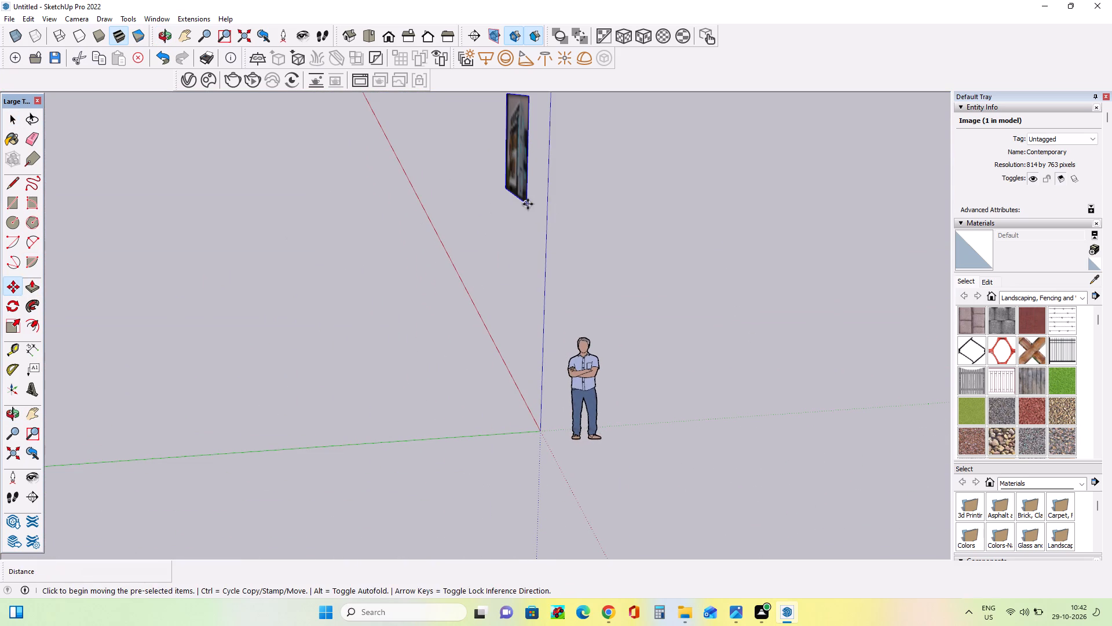
left_click_drag(528, 204, 137, 356)
Move the facade image sideways in the red axis direction, across to the other side of the blue axis.
scroll(243, 374, "down", 6)
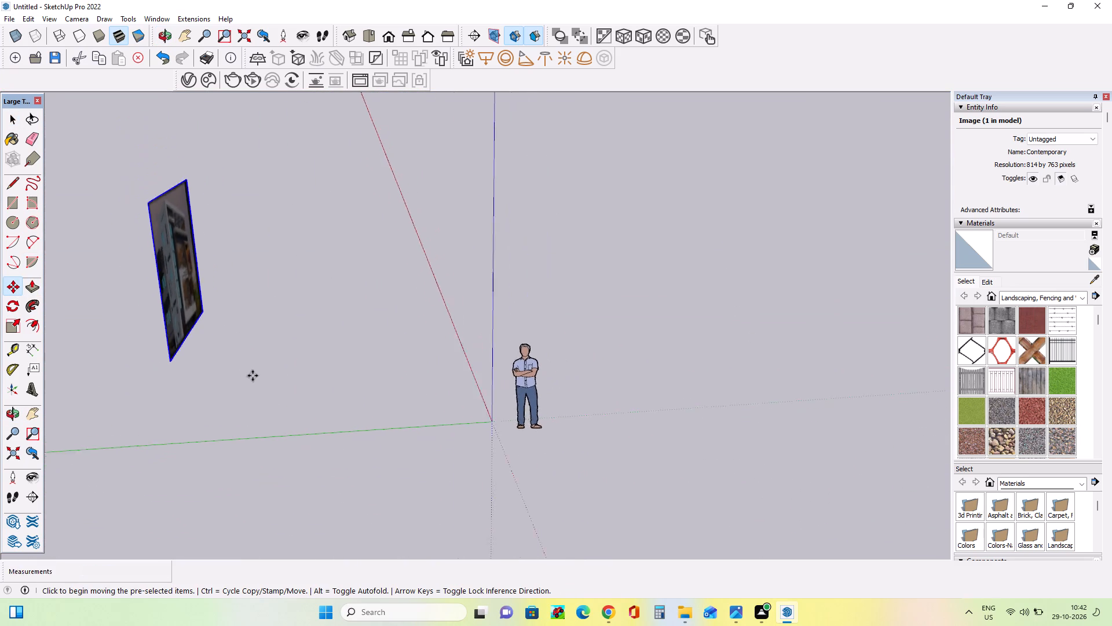
middle_click_drag(514, 376, 0, 350)
scroll(0, 350, "down", 5)
scroll(0, 322, "up", 1)
scroll(0, 322, "down", 2)
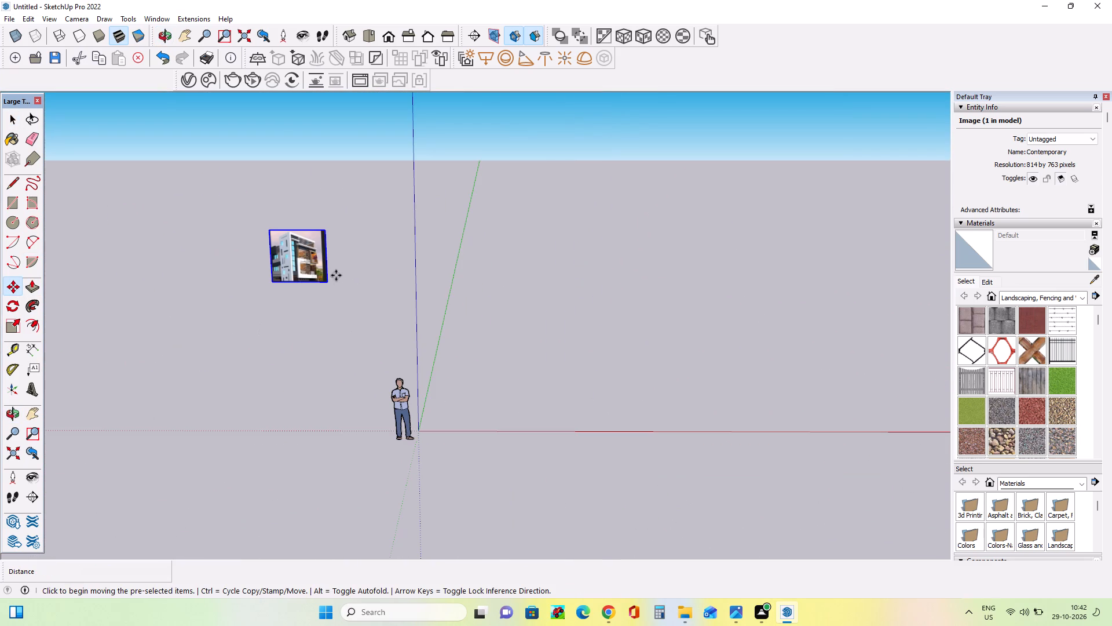
left_click_drag(326, 282, 563, 280)
Move the facade image by its bottom corner farther along the green axis direction, away from the standing figure.
scroll(162, 319, "down", 7)
middle_click_drag(551, 359, 628, 450)
scroll(323, 259, "up", 1)
scroll(323, 259, "down", 1)
scroll(323, 259, "up", 3)
middle_click_drag(394, 315, 812, 272)
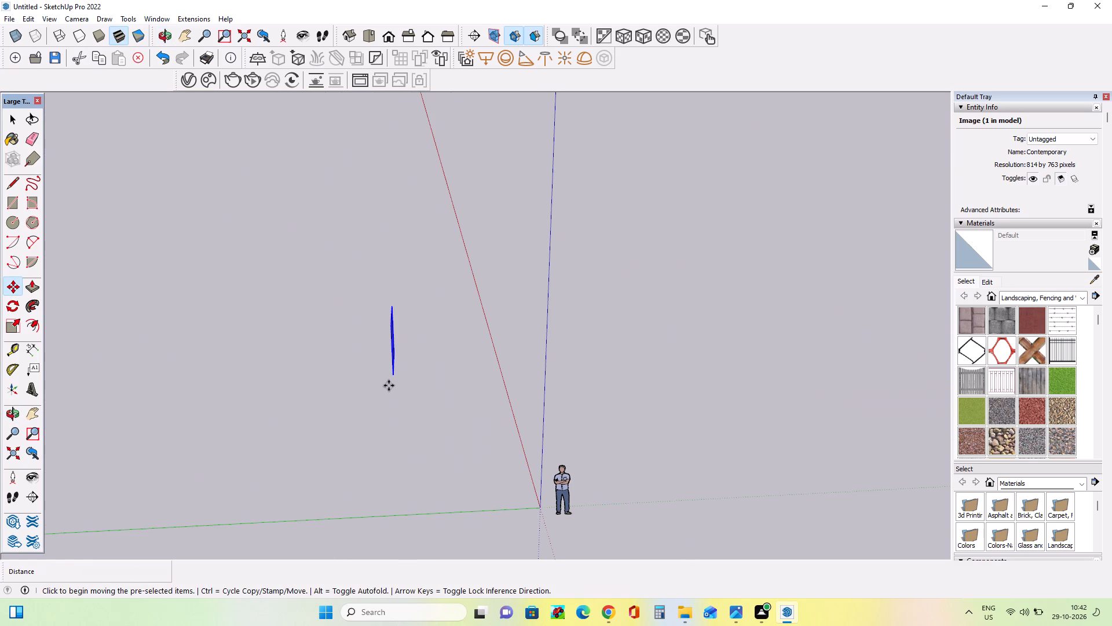
left_click(393, 378)
left_click(148, 395)
Lower the facade image along the blue axis by about 12' 9".
middle_click_drag(385, 411, 52, 292)
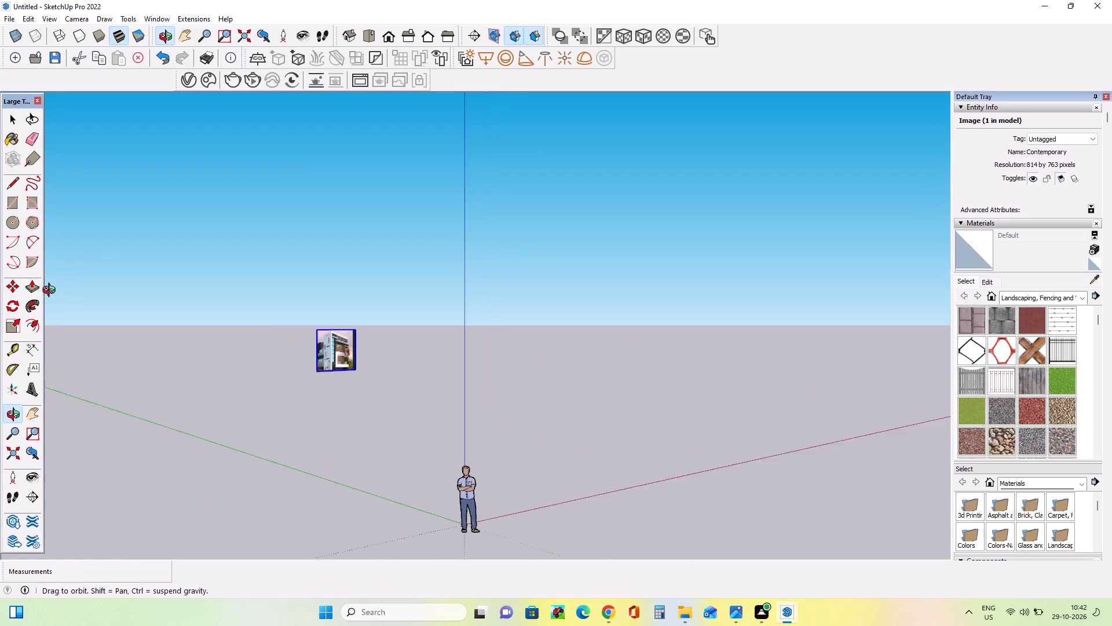
middle_click_drag(52, 292, 43, 293)
scroll(44, 292, "down", 8)
scroll(210, 336, "down", 6)
scroll(159, 324, "up", 1)
scroll(159, 324, "down", 6)
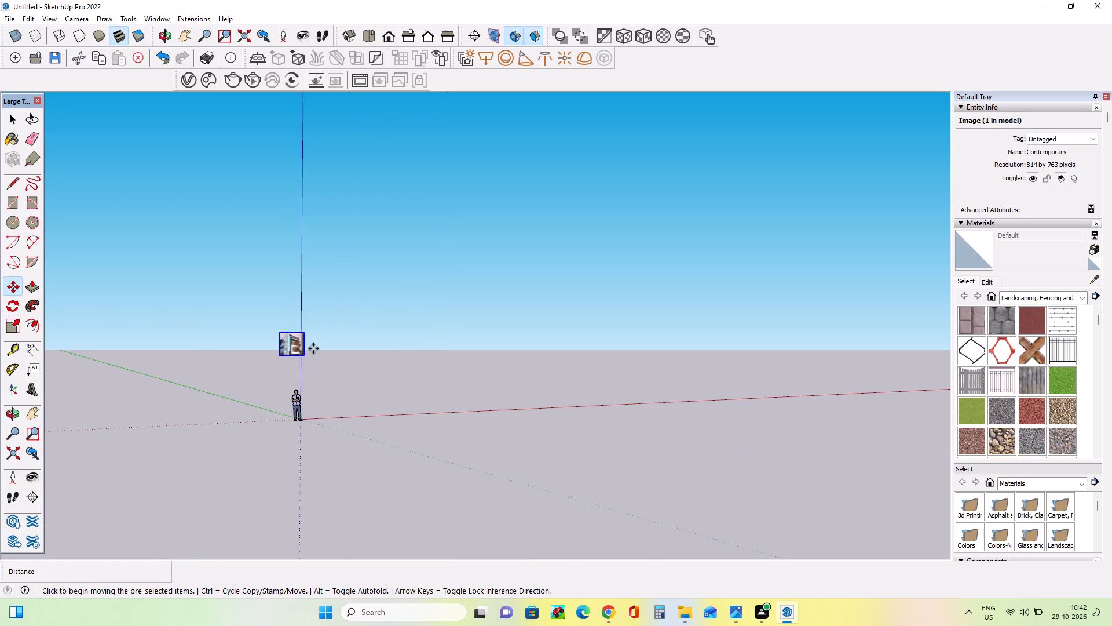
middle_click_drag(309, 356, 160, 446)
left_click(380, 308)
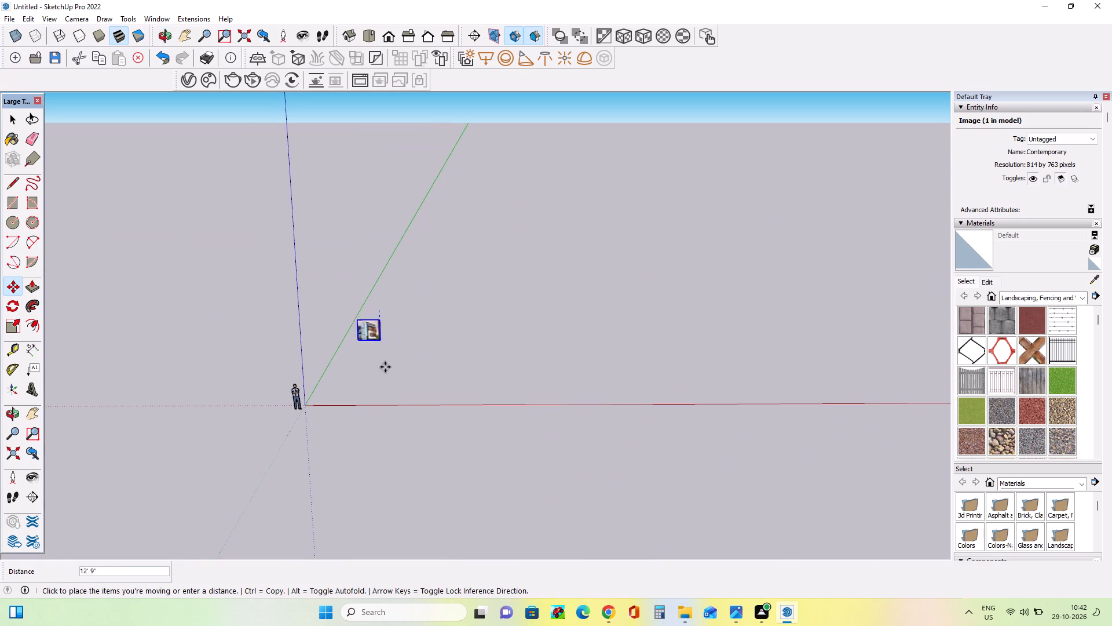
left_click(388, 361)
Scale the facade image up uniformly from its upper corner above the building's left side, to well over twice its size.
middle_click_drag(364, 395, 459, 373)
scroll(367, 381, "up", 2)
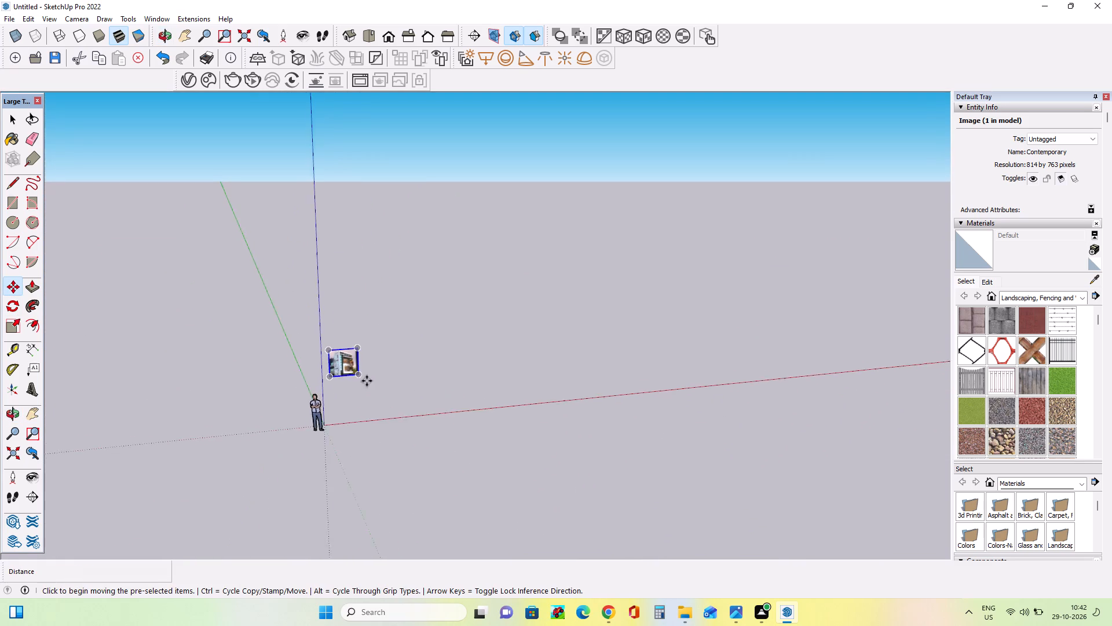
scroll(367, 381, "up", 14)
middle_click_drag(367, 393, 353, 398)
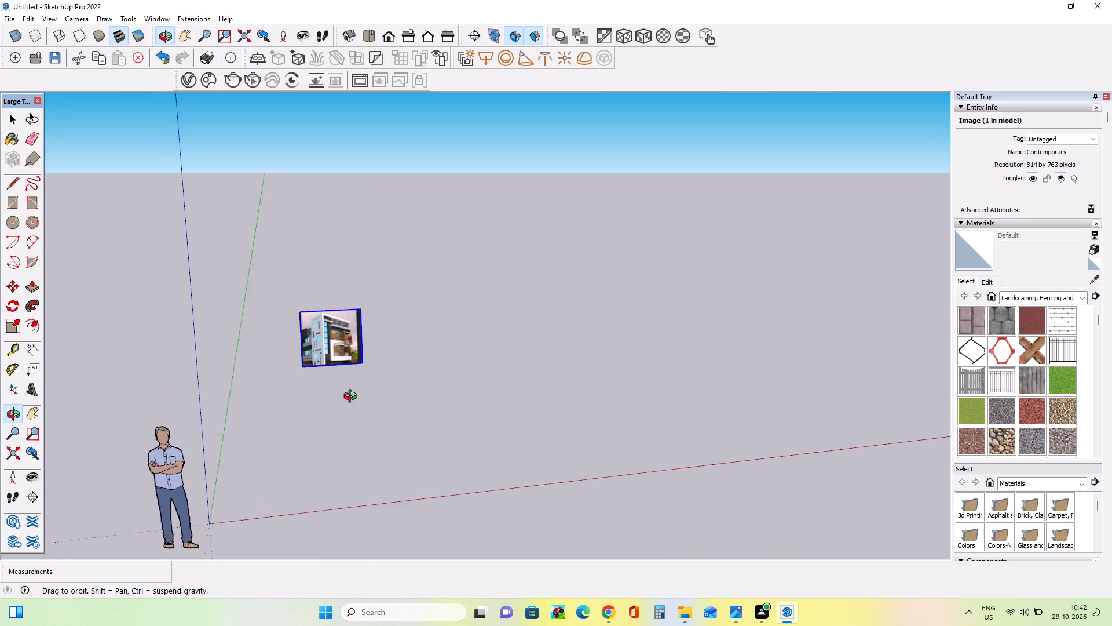
middle_click_drag(353, 398, 310, 435)
scroll(367, 424, "up", 5)
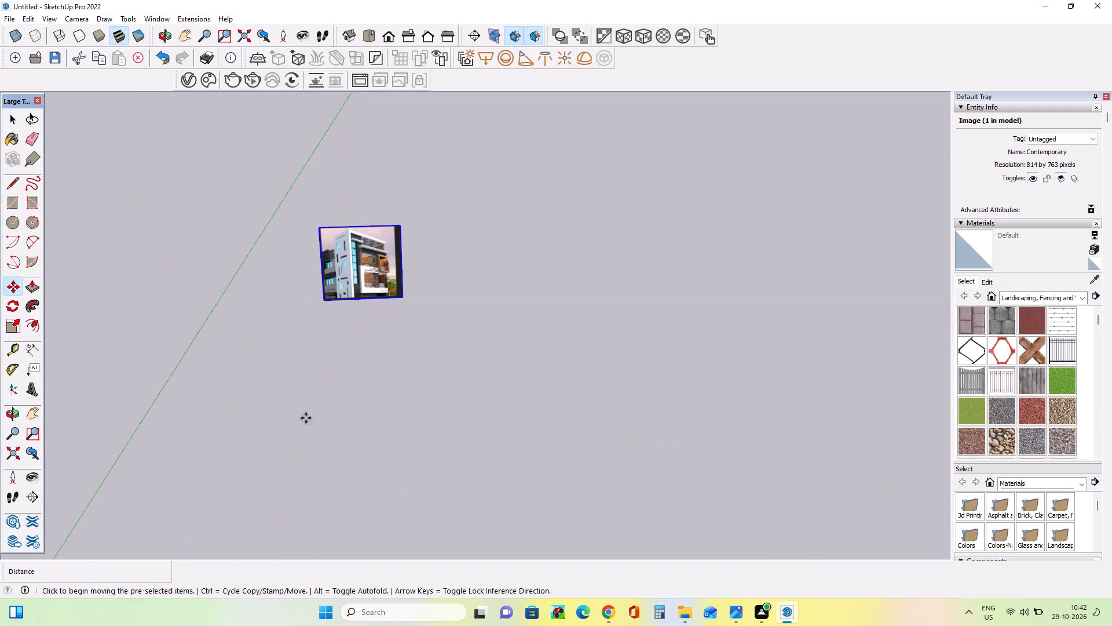
scroll(206, 409, "down", 3)
middle_click(292, 399)
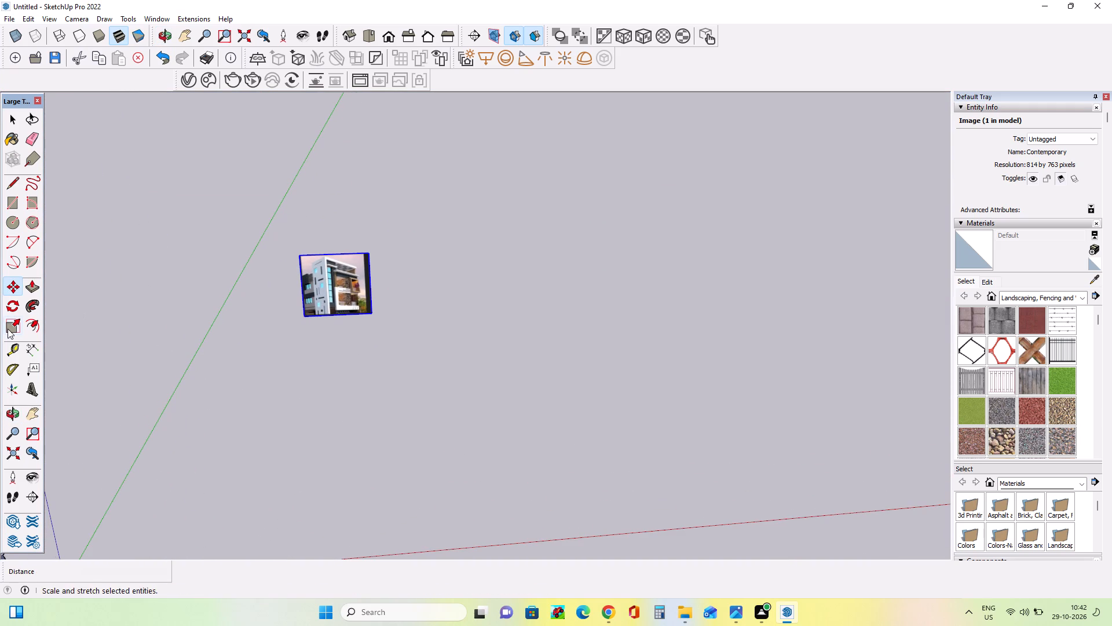
left_click(8, 329)
left_click(336, 301)
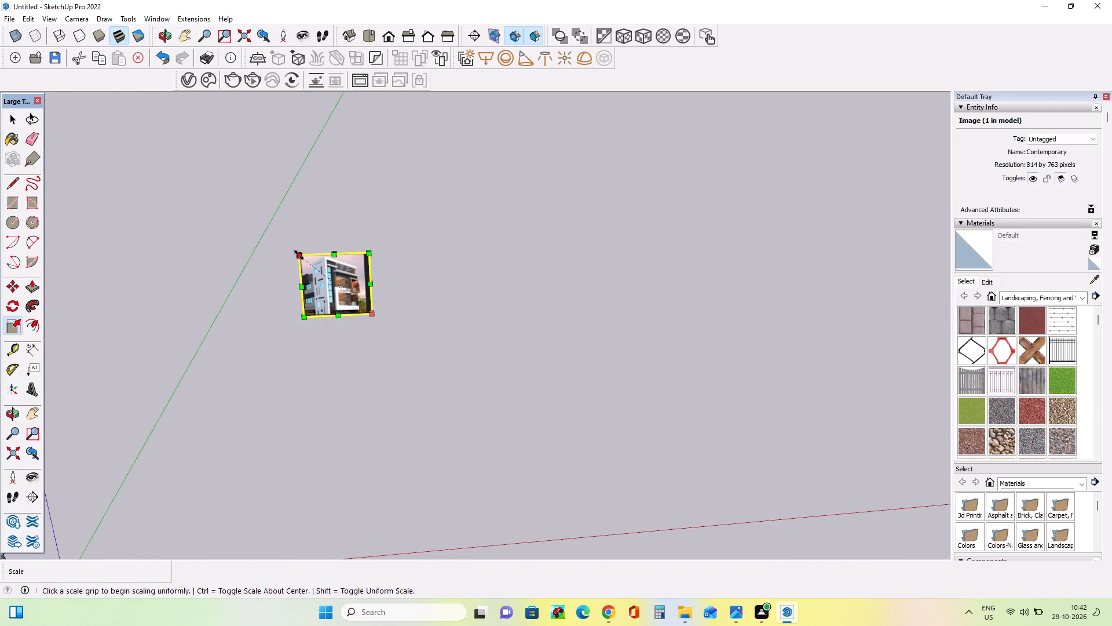
left_click_drag(299, 255, 178, 128)
Enlarge the facade image further with two more uniform scalings from its upper right corner.
middle_click_drag(400, 294, 412, 356)
scroll(409, 339, "down", 4)
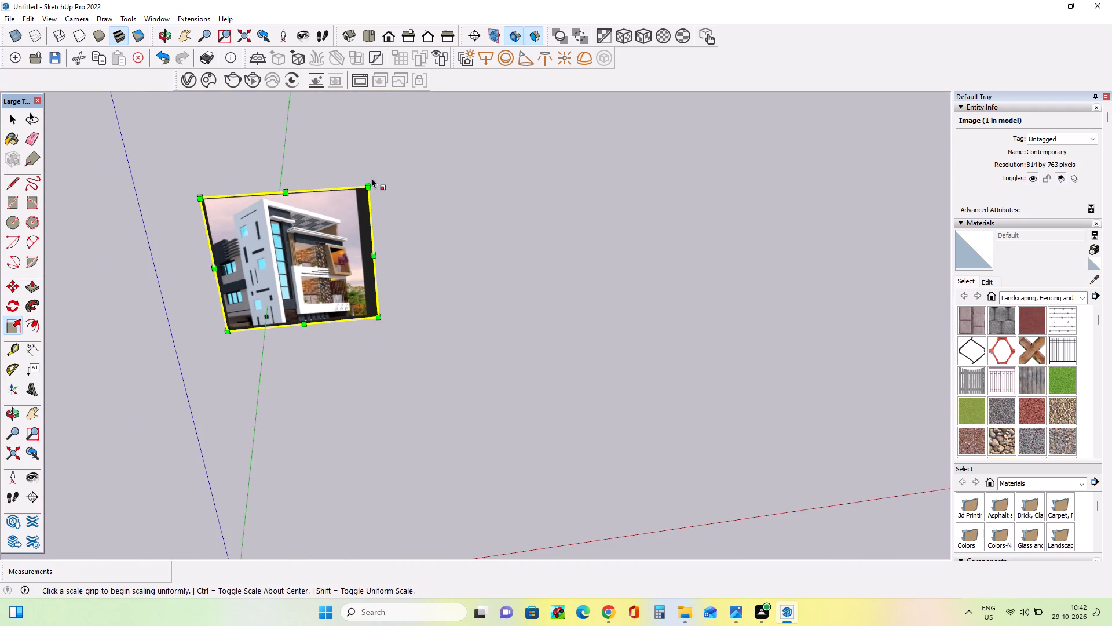
left_click_drag(368, 185, 427, 90)
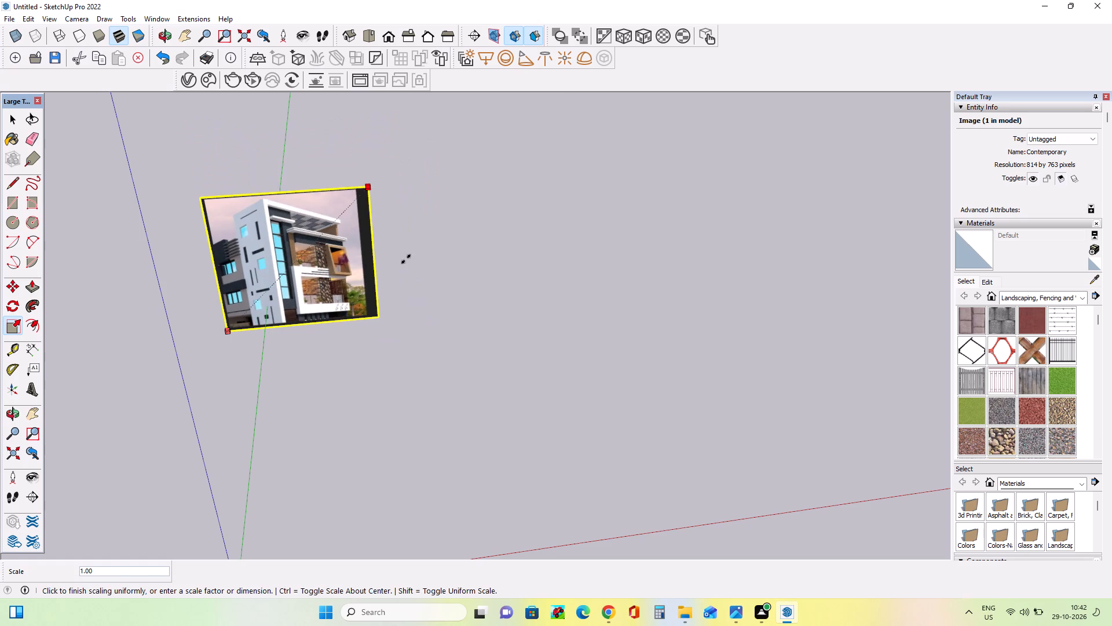
left_click(455, 200)
scroll(317, 405, "down", 8)
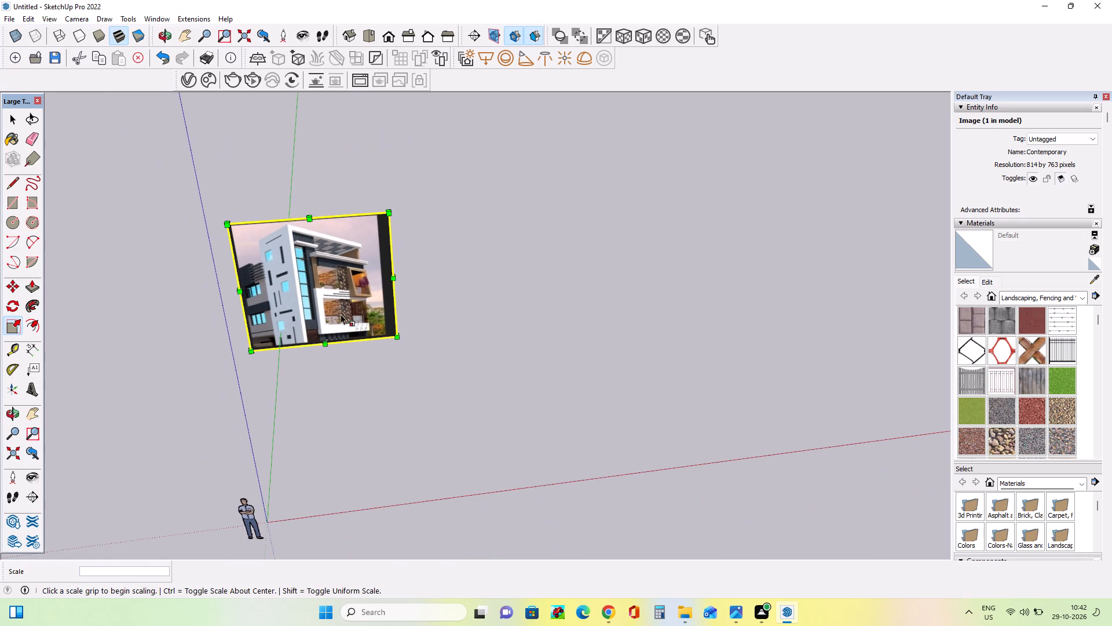
left_click_drag(378, 228, 434, 145)
Stretch the facade image's height upward from its top edge by a green scale factor of about 1.3.
left_click_drag(338, 170, 355, 116)
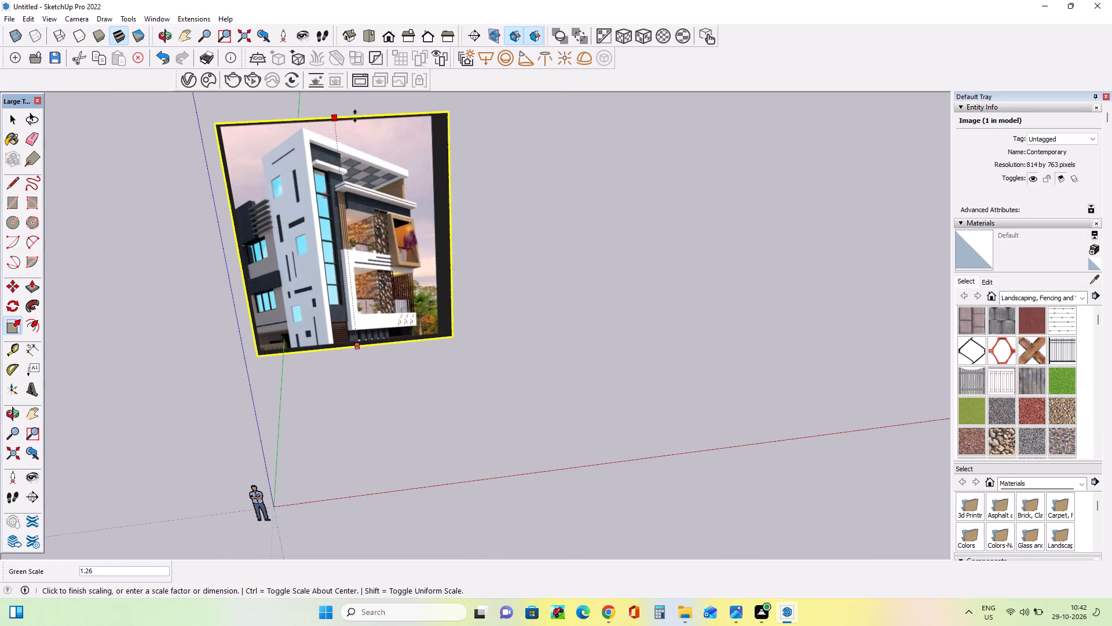
left_click_drag(355, 116, 357, 110)
Draw a rectangle about 169' by 125' flat on the ground beside the facade image, just behind the red axis.
scroll(220, 314, "down", 9)
middle_click_drag(404, 354, 410, 382)
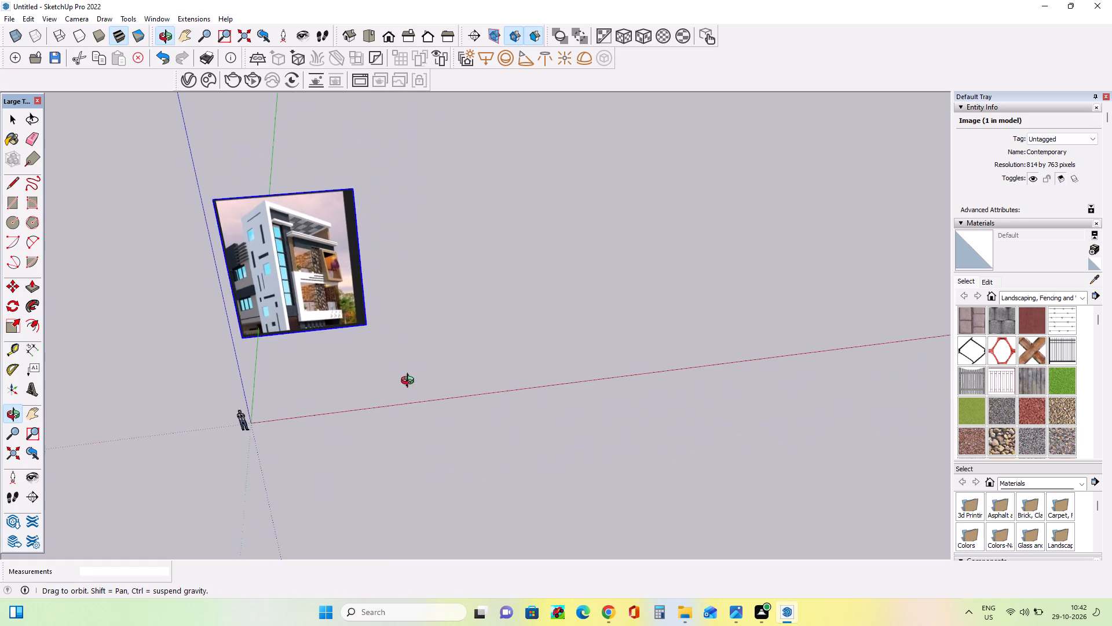
middle_click_drag(410, 382, 360, 377)
scroll(360, 377, "down", 11)
middle_click_drag(388, 363, 402, 377)
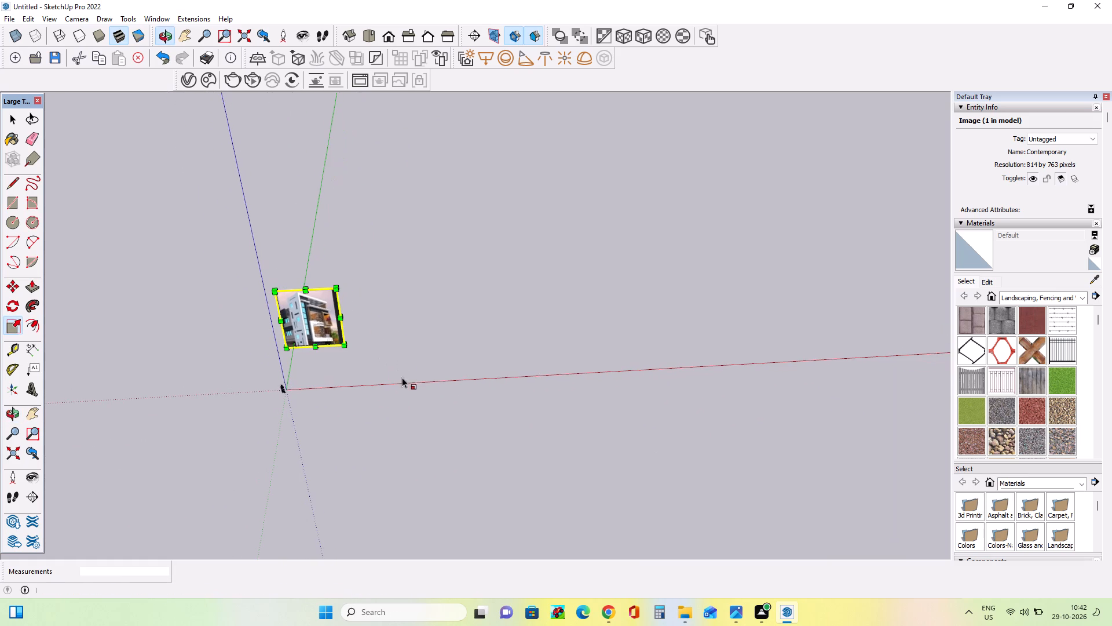
left_click(14, 198)
left_click(422, 347)
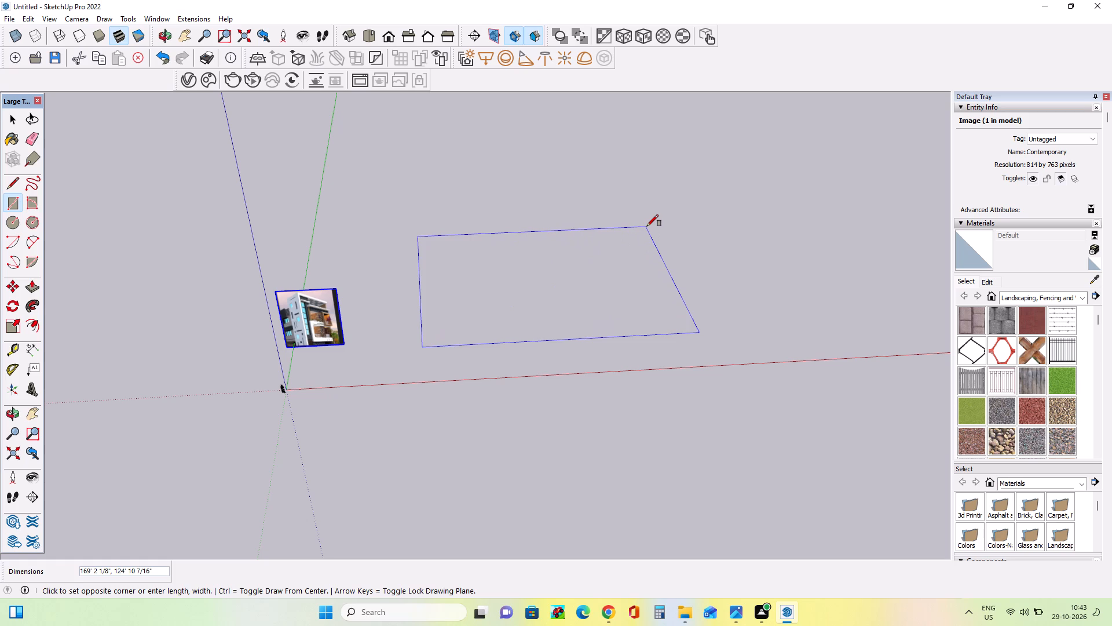
left_click(647, 226)
Examine the facade image's windows, balconies and lower floors up close, and compare its size with the ground rectangle.
middle_click_drag(562, 339, 572, 341)
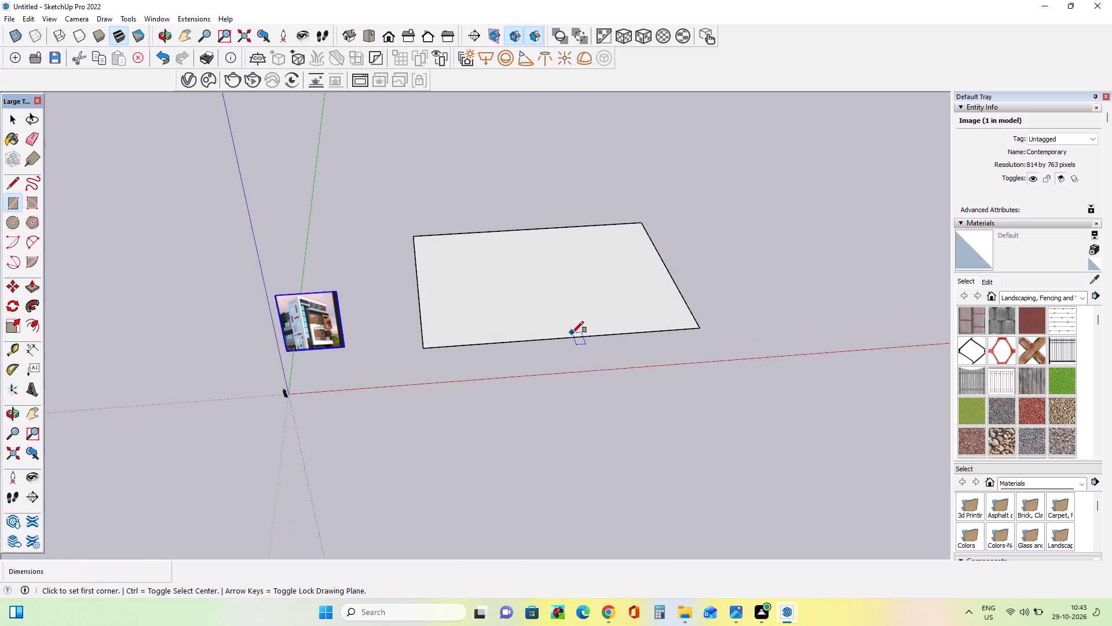
middle_click_drag(596, 358, 623, 352)
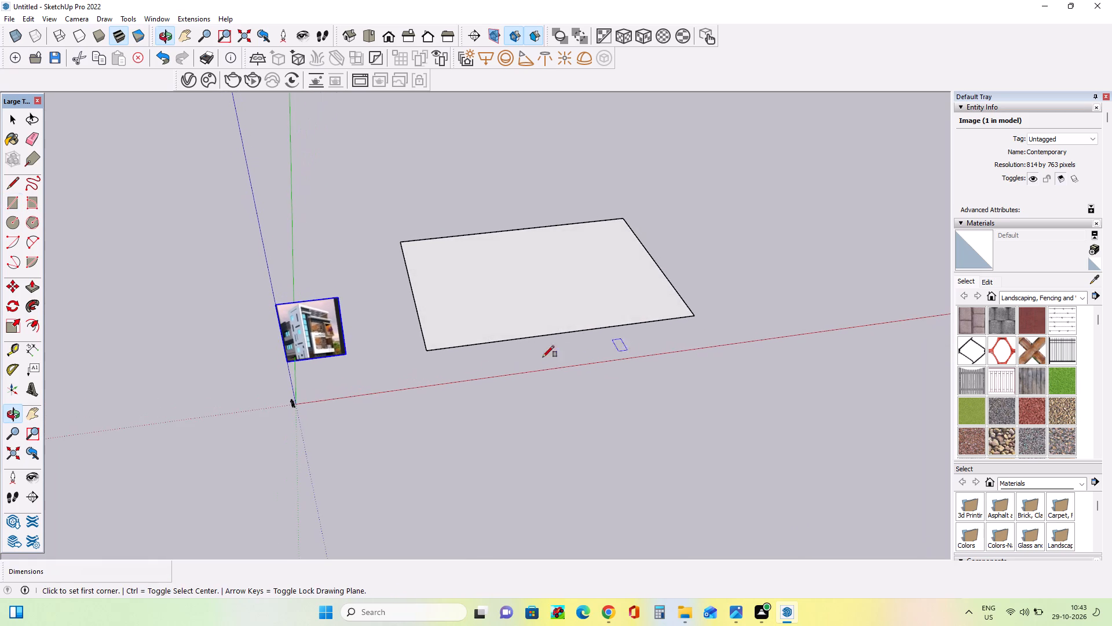
scroll(429, 331, "up", 4)
middle_click_drag(272, 398, 232, 353)
scroll(254, 334, "down", 1)
scroll(254, 334, "up", 2)
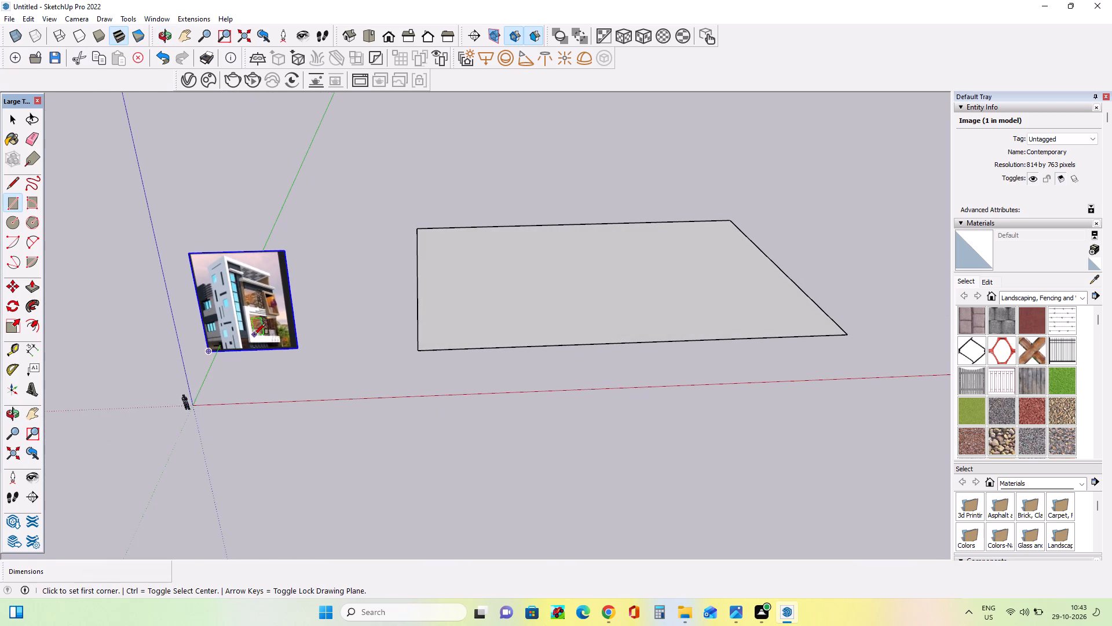
scroll(254, 334, "up", 14)
scroll(251, 377, "down", 5)
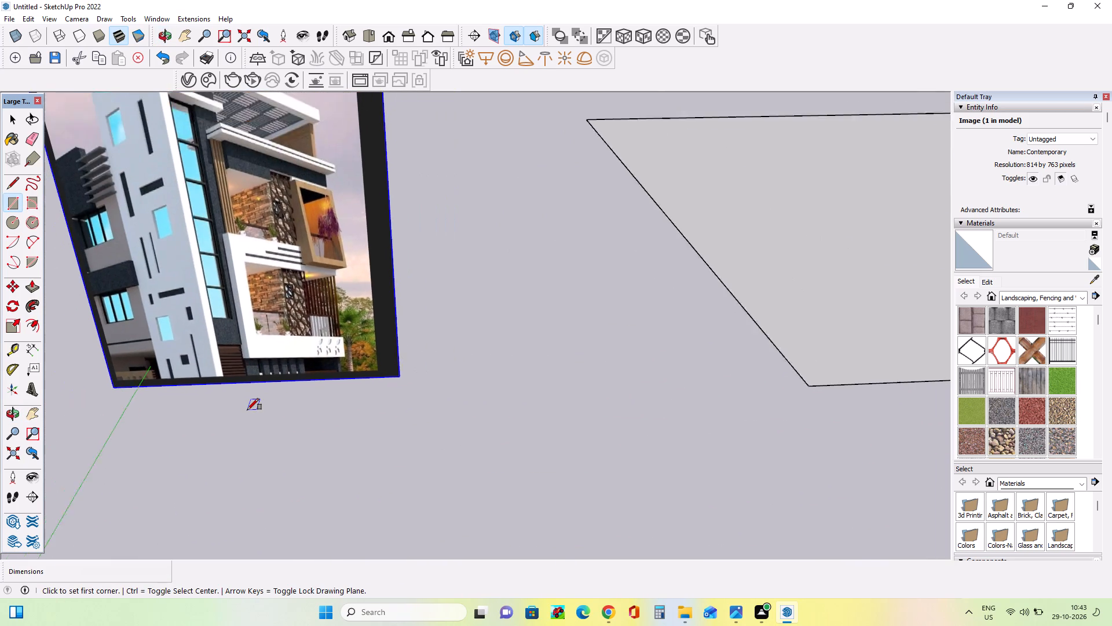
scroll(247, 410, "down", 3)
scroll(207, 365, "up", 3)
scroll(207, 365, "down", 1)
scroll(207, 365, "up", 2)
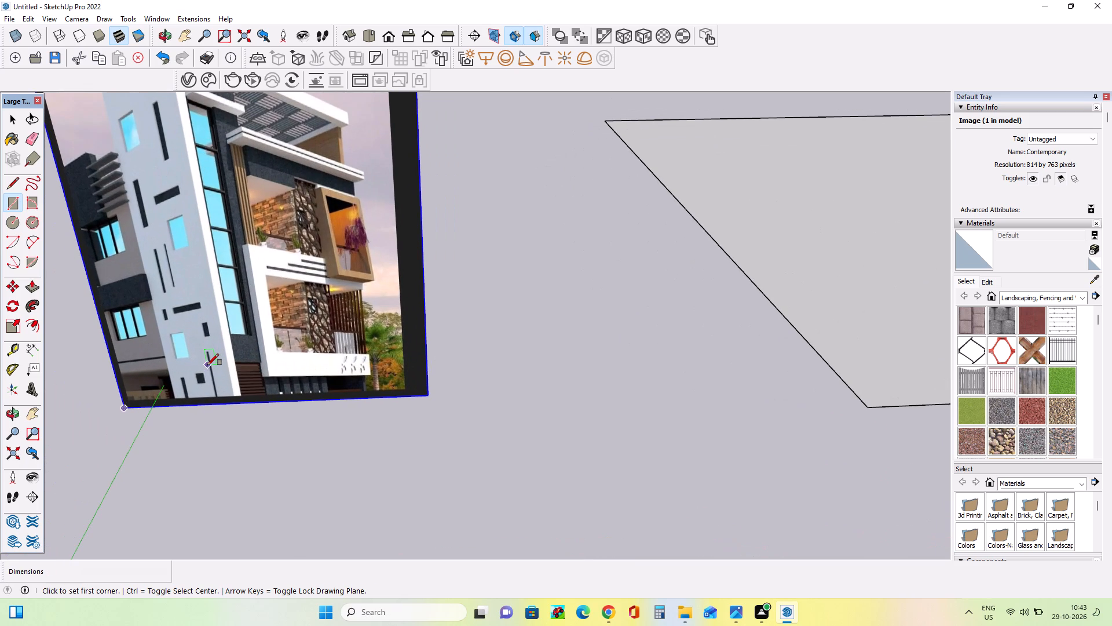
scroll(207, 365, "down", 14)
middle_click_drag(628, 380, 628, 392)
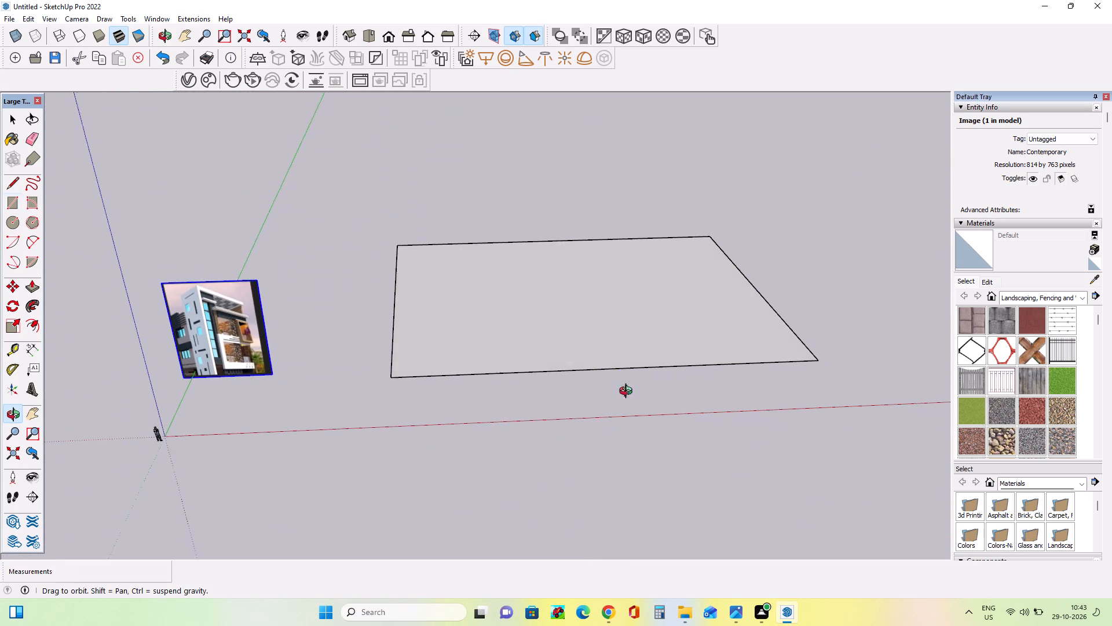
Draw a narrow rectangle about 44' by 4' 3" along the ground rectangle's image-side edge, starting at the corner nearest the red axis.
middle_click_drag(628, 392, 630, 417)
left_click(14, 203)
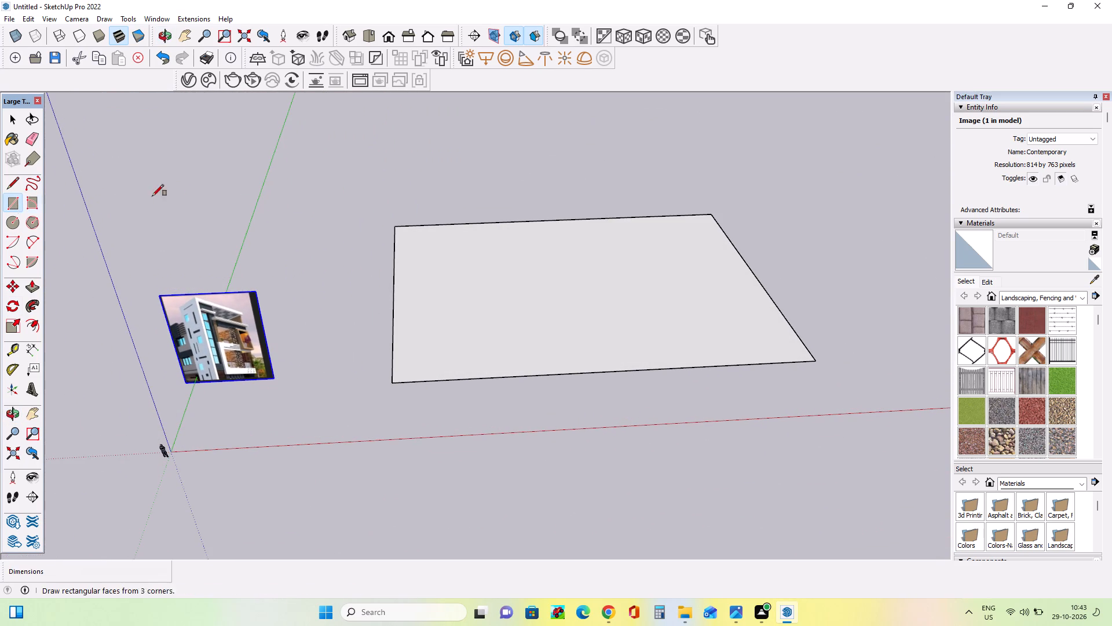
middle_click_drag(535, 259, 540, 289)
scroll(195, 393, "up", 3)
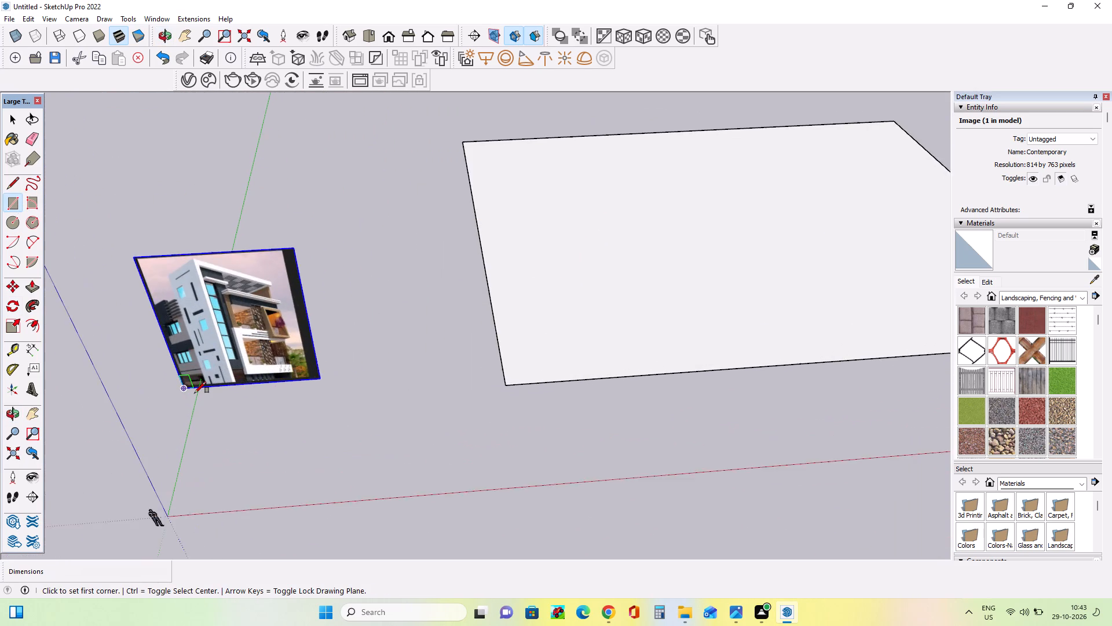
scroll(195, 393, "up", 5)
middle_click_drag(195, 393, 207, 381)
scroll(427, 416, "down", 4)
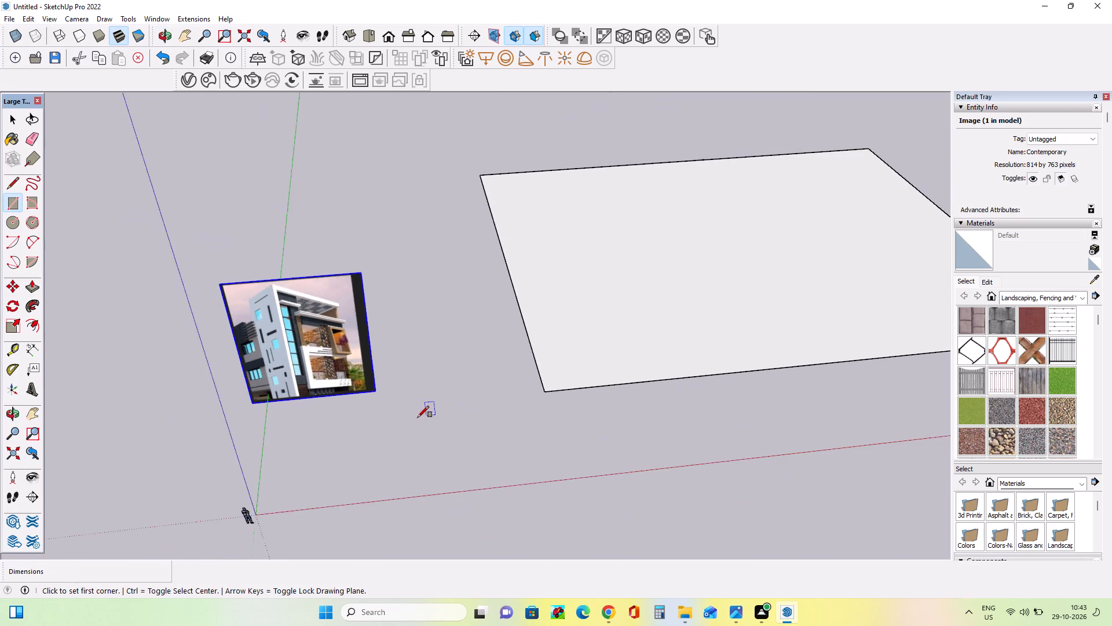
scroll(417, 417, "down", 4)
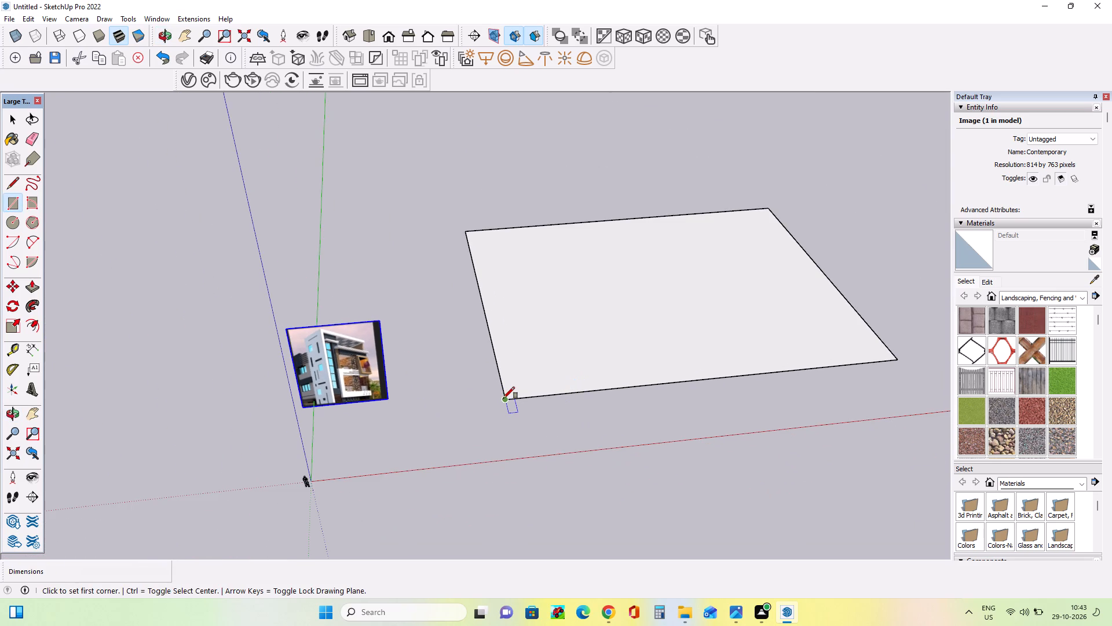
left_click(503, 398)
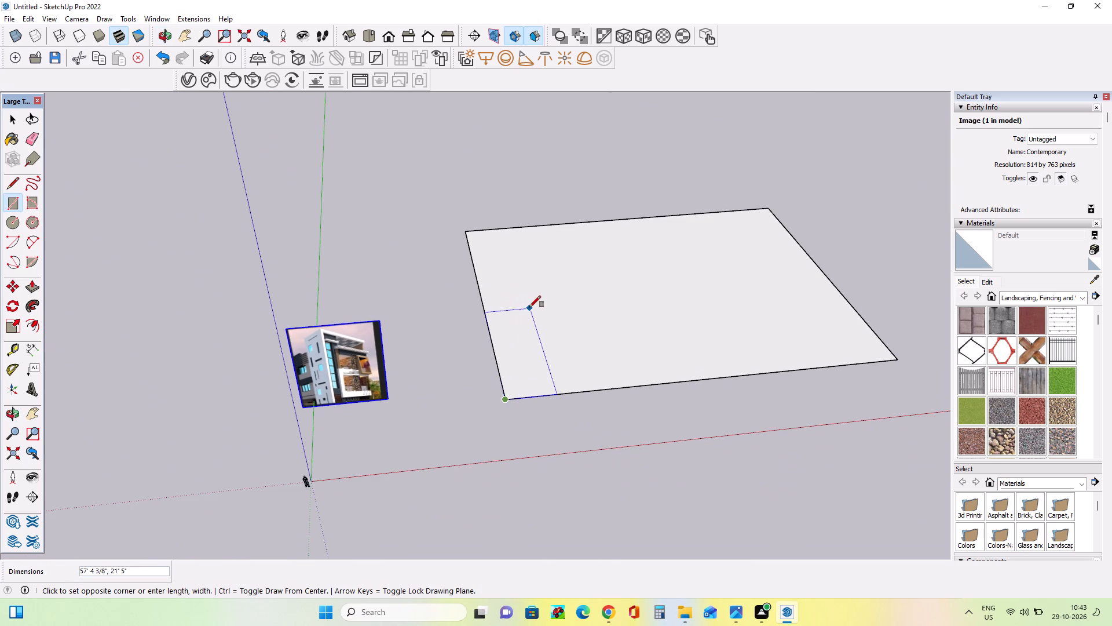
scroll(524, 305, "up", 3)
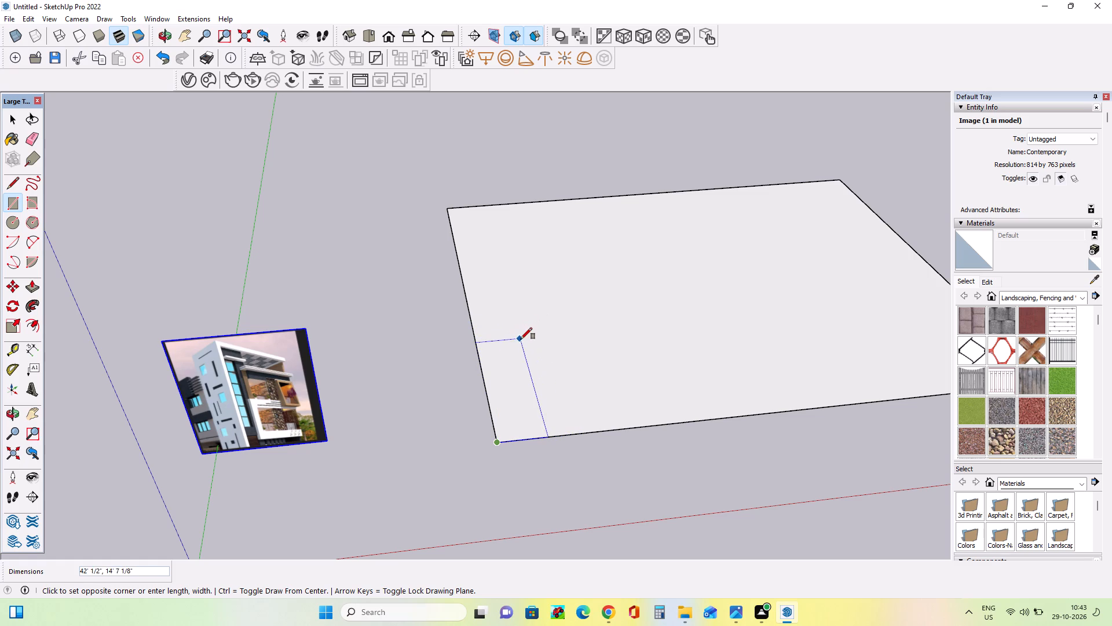
scroll(512, 344, "up", 3)
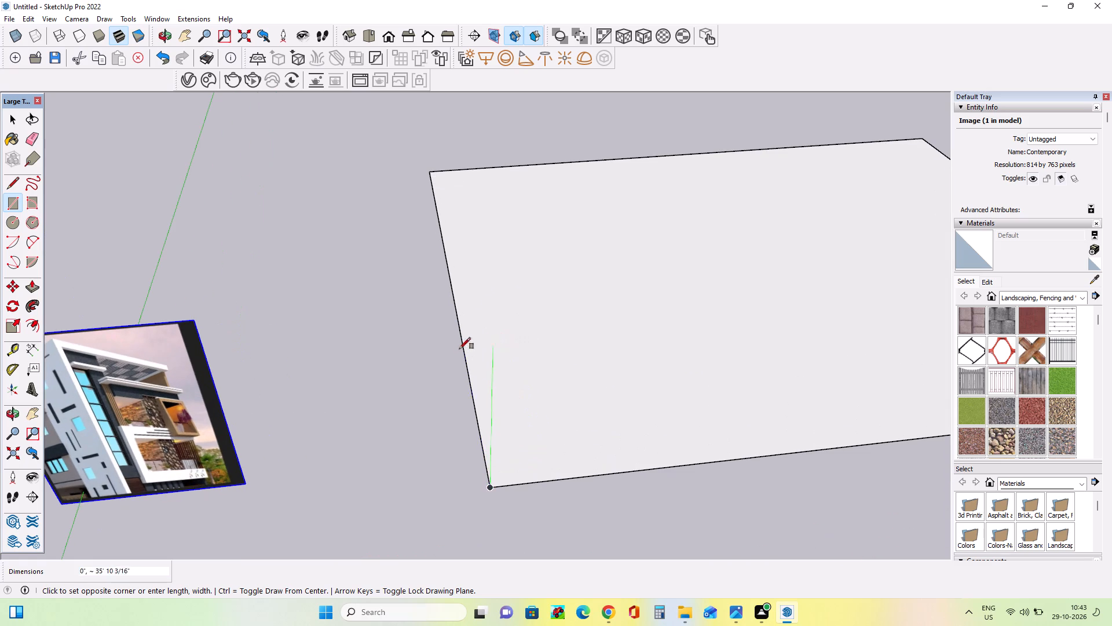
left_click(462, 339)
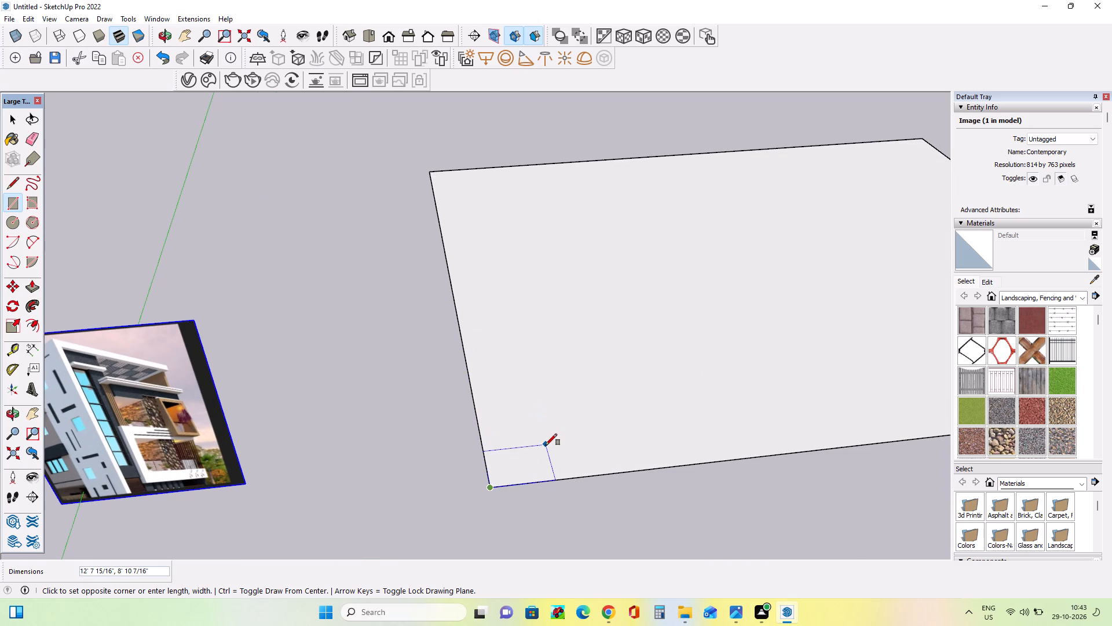
left_click(479, 336)
Push/Pull the narrow corner rectangle upward about 81' to form a tall wall slab.
scroll(437, 388, "down", 7)
middle_click_drag(516, 418, 517, 426)
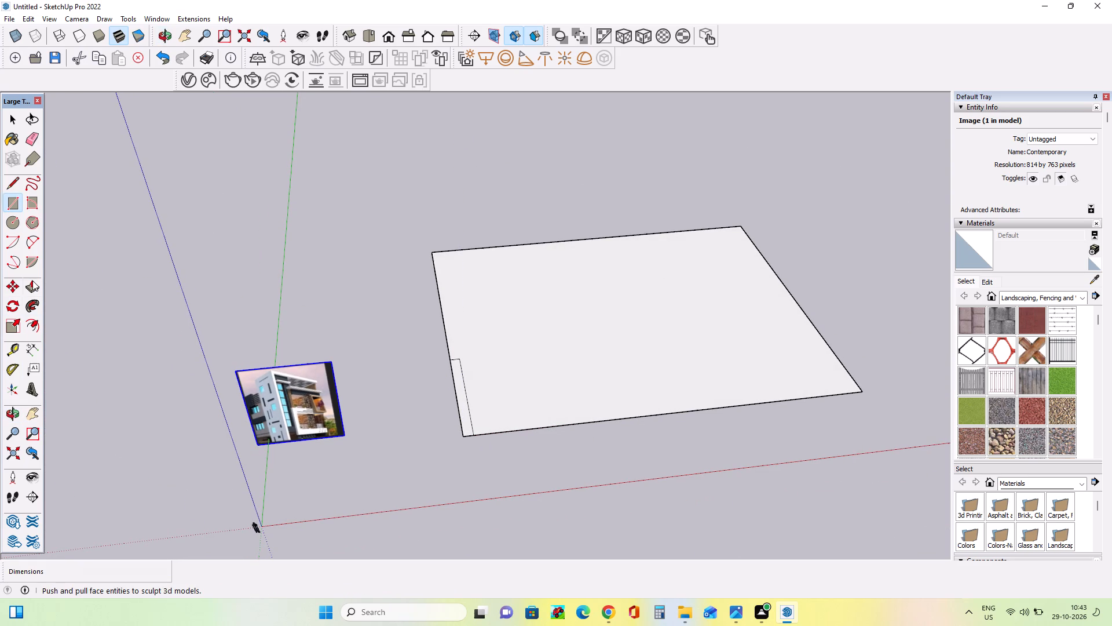
left_click(32, 281)
left_click_drag(464, 399, 480, 247)
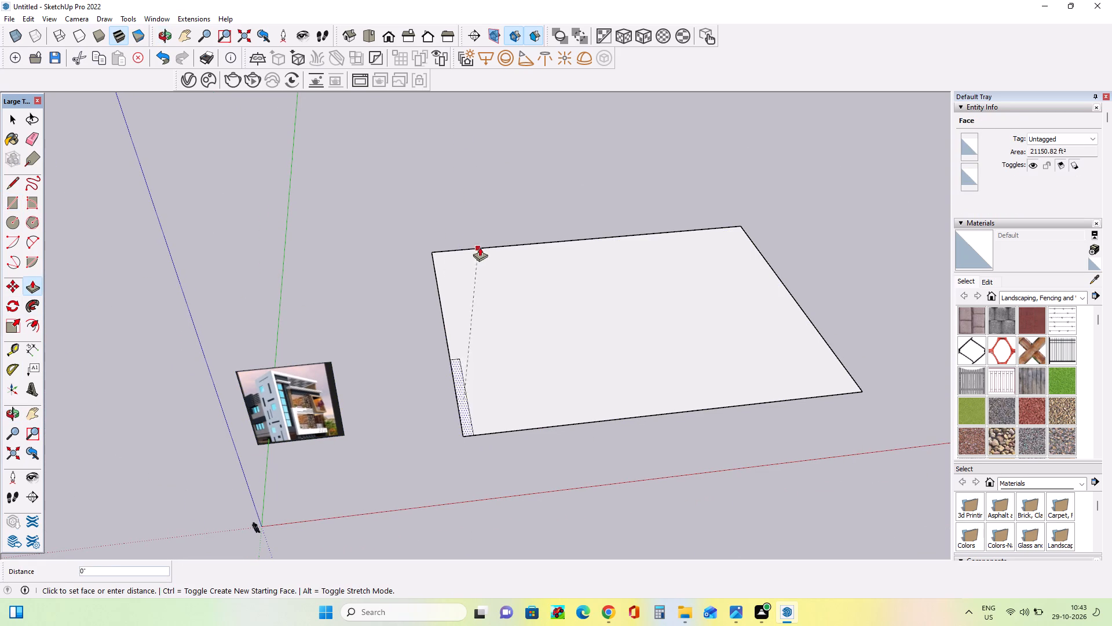
left_click_drag(480, 247, 481, 239)
Lengthen the wall slab by about 12' 8" by extruding its end face away from the red axis.
middle_click_drag(507, 438, 1056, 363)
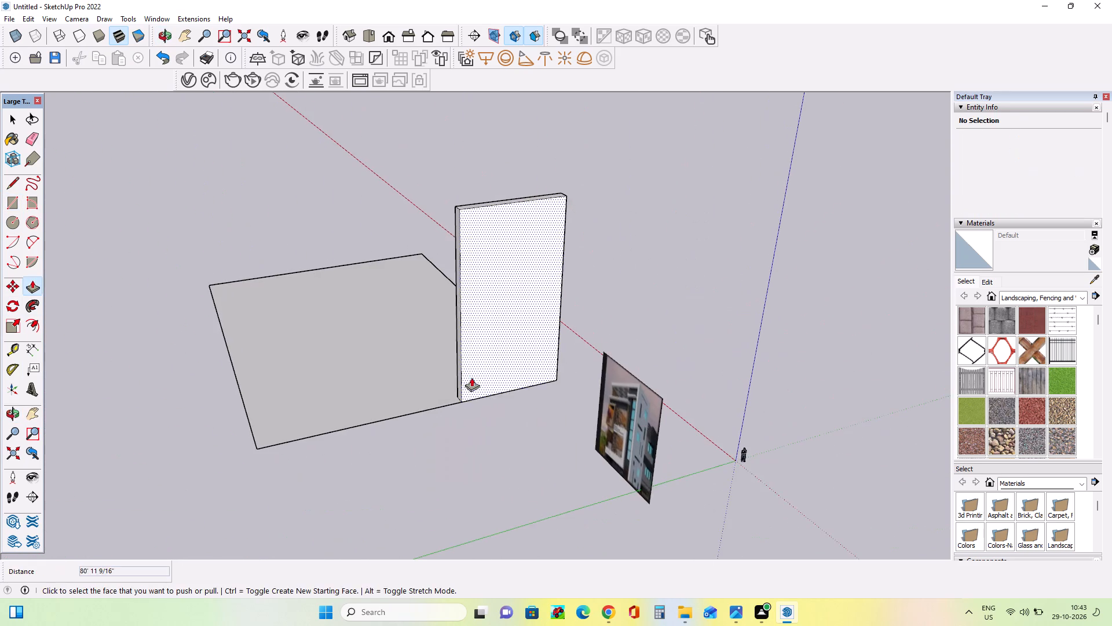
middle_click_drag(478, 385, 618, 430)
left_click_drag(472, 387, 455, 402)
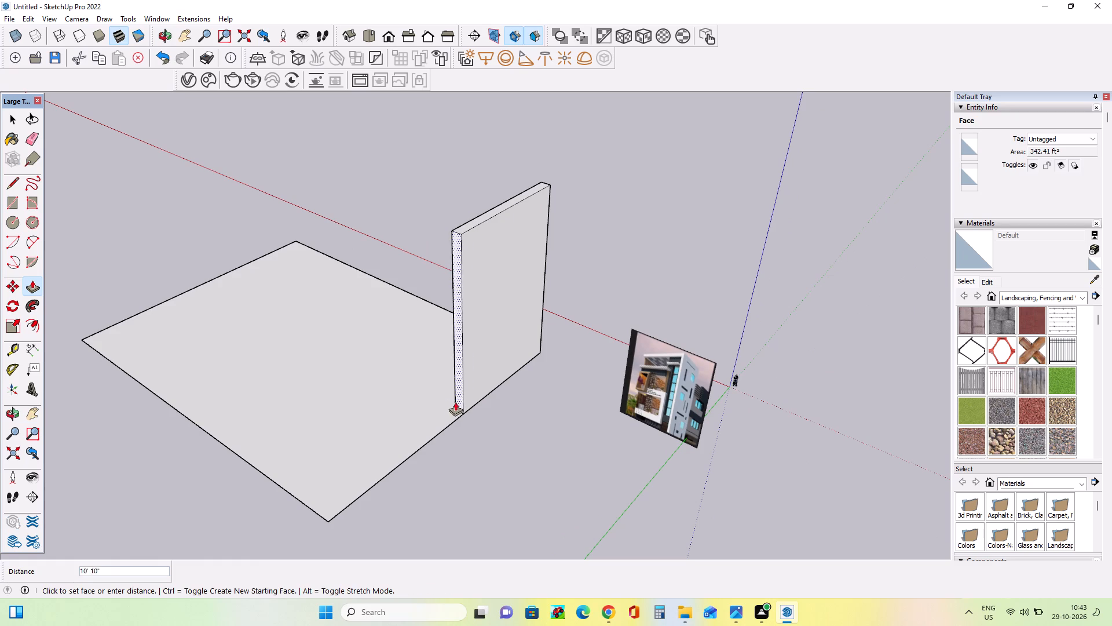
left_click_drag(455, 402, 452, 403)
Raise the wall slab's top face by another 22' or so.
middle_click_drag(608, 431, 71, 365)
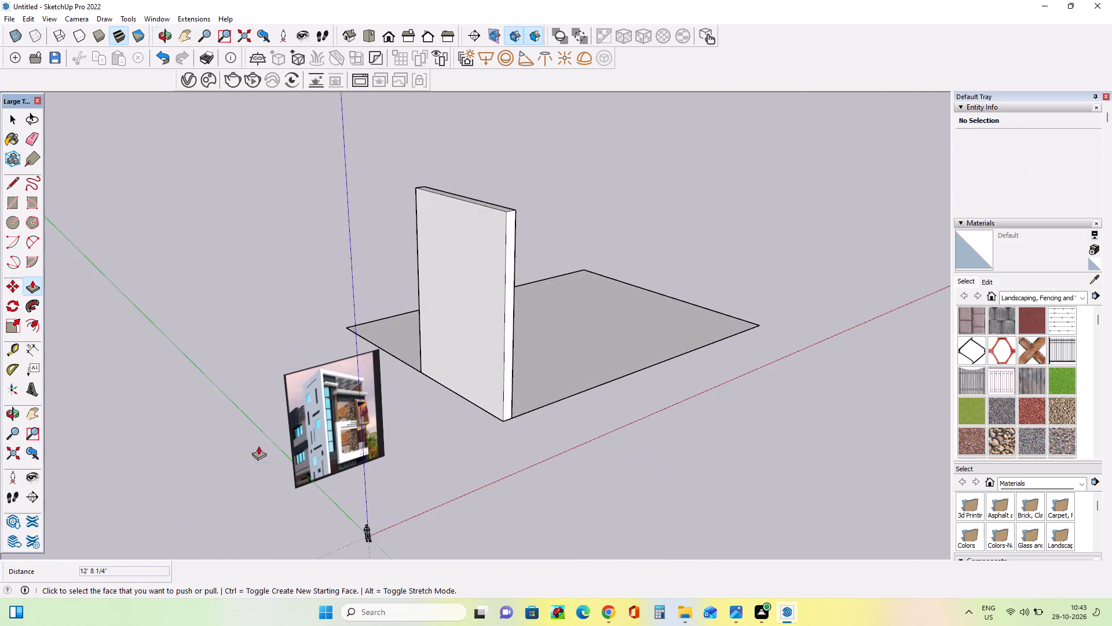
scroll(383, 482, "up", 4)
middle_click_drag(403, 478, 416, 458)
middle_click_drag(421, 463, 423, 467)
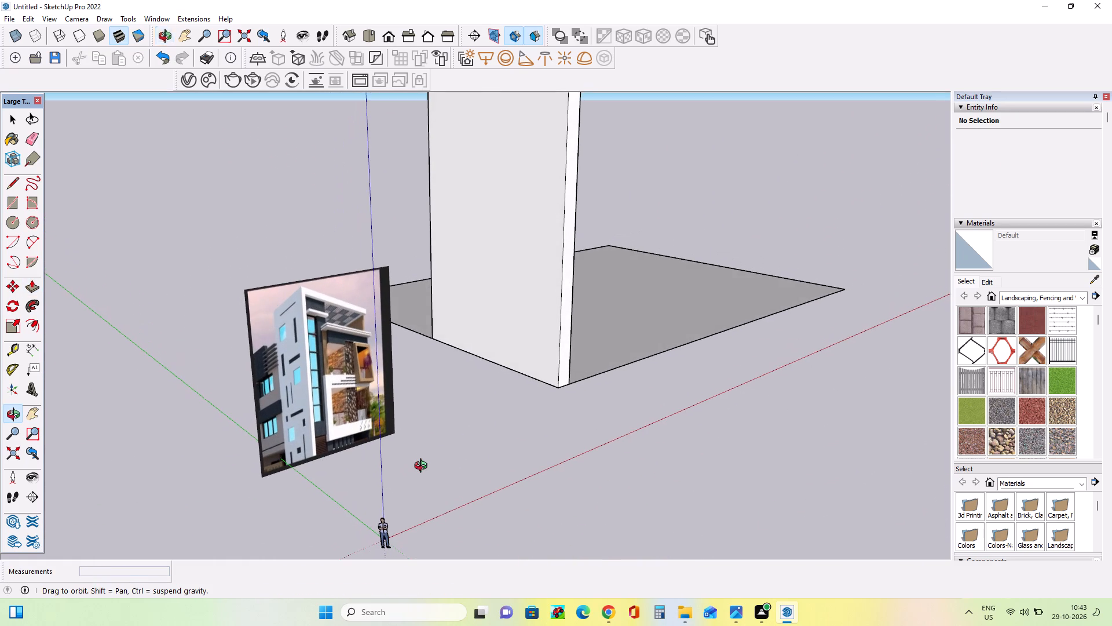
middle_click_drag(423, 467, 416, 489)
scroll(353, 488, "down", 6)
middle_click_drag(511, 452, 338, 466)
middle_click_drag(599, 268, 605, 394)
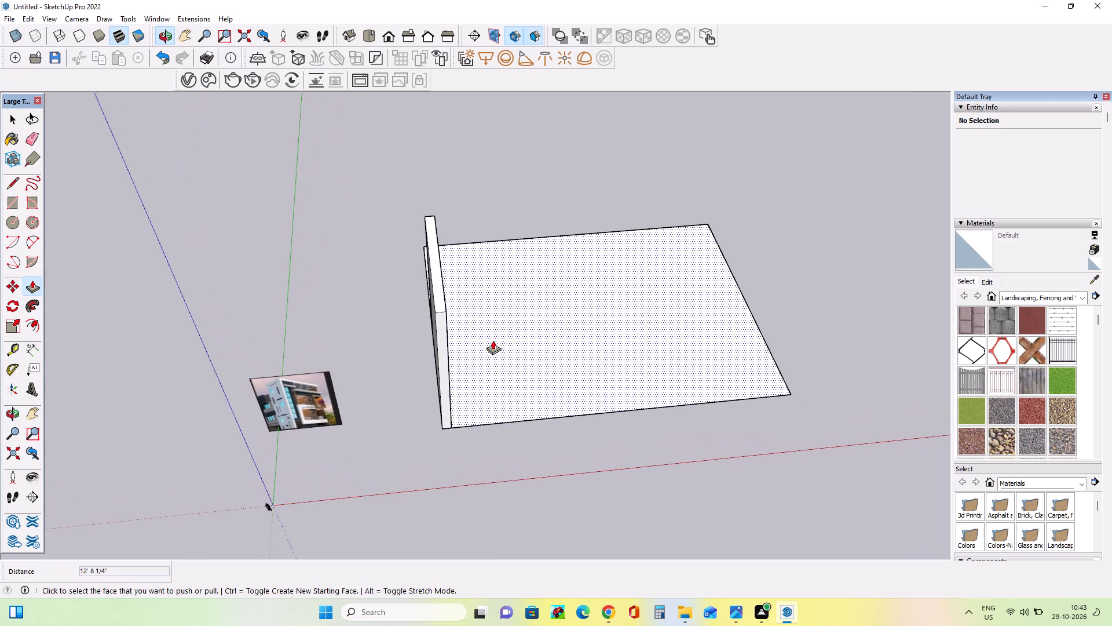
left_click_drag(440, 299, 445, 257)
Examine the facade image's tall white side wall, windows and balconies up close, comparing its proportions with the wall slab.
middle_click_drag(489, 411, 486, 371)
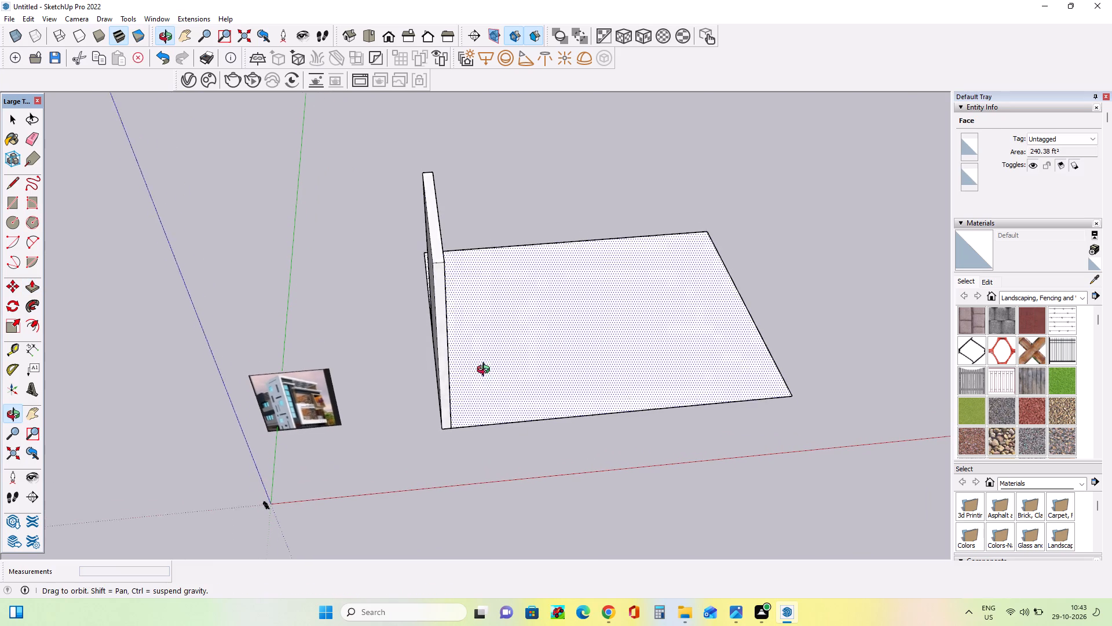
middle_click_drag(486, 371, 525, 343)
scroll(288, 411, "up", 16)
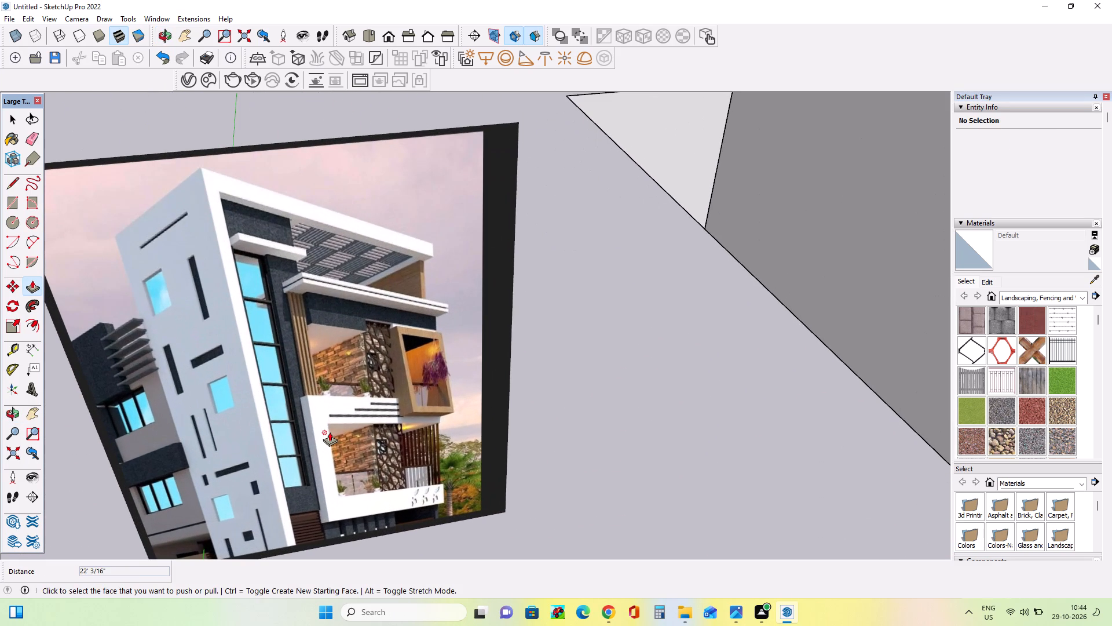
scroll(330, 432, "down", 3)
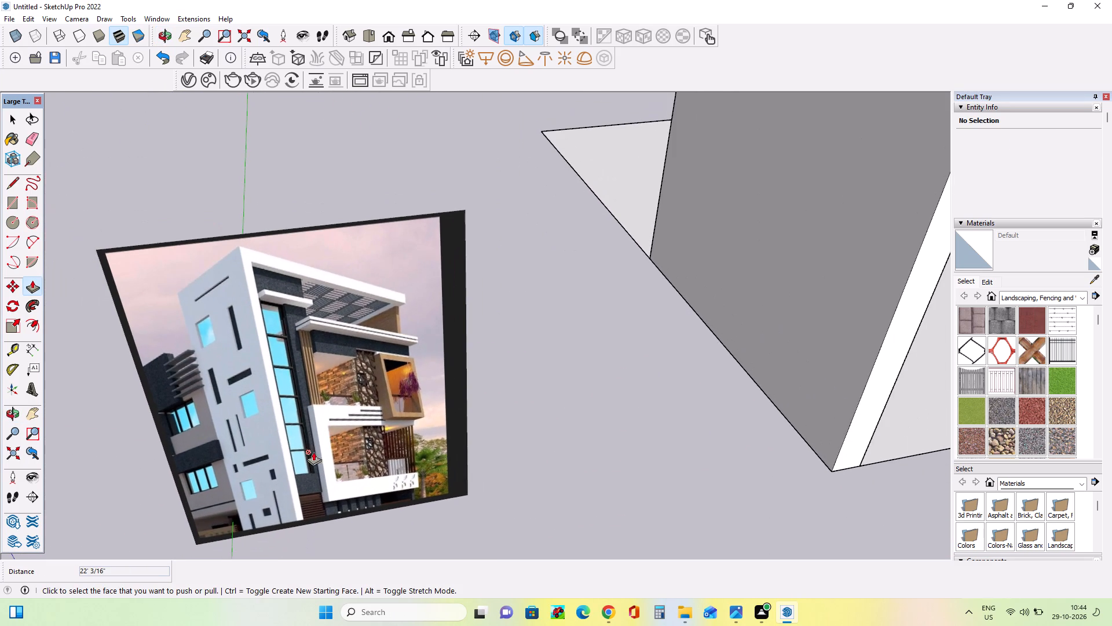
middle_click_drag(296, 455, 324, 399)
middle_click_drag(500, 457, 499, 464)
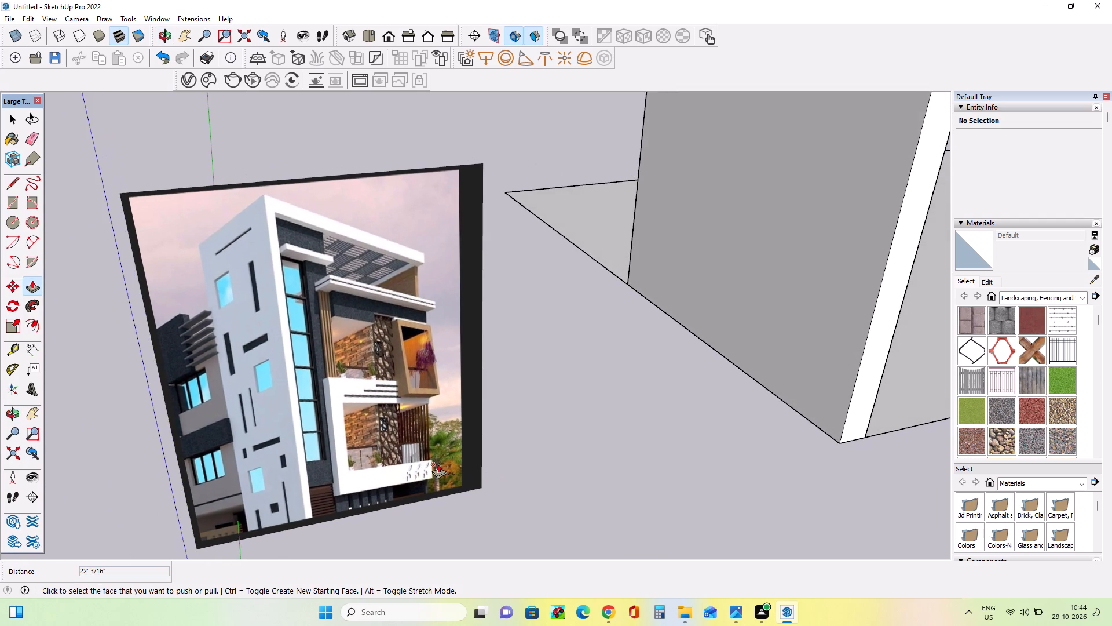
scroll(438, 464, "down", 8)
scroll(438, 464, "up", 3)
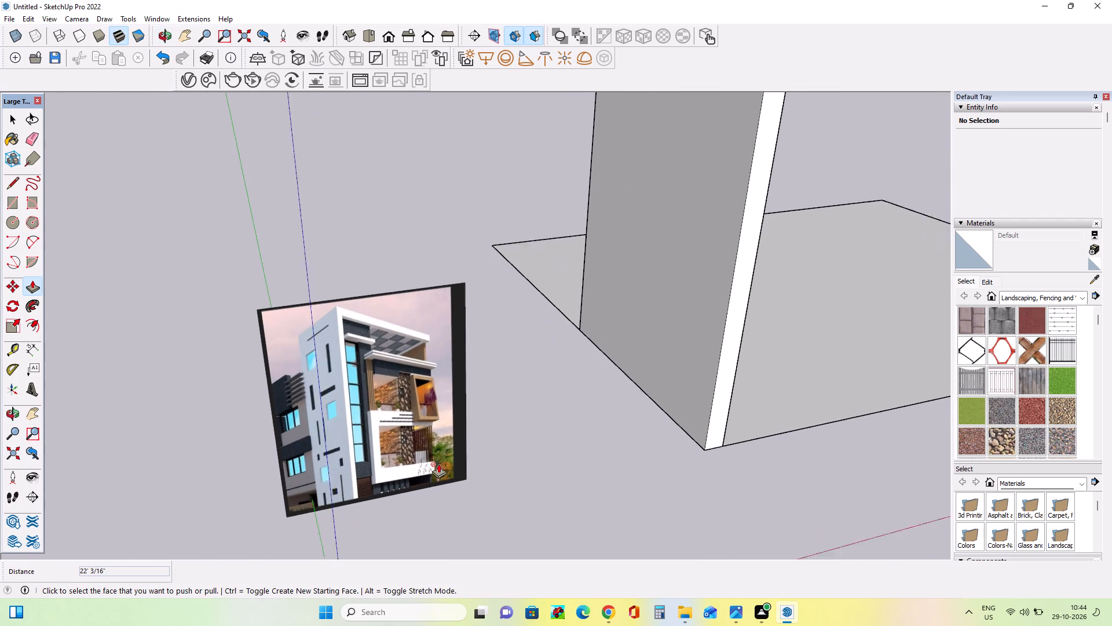
scroll(438, 464, "up", 5)
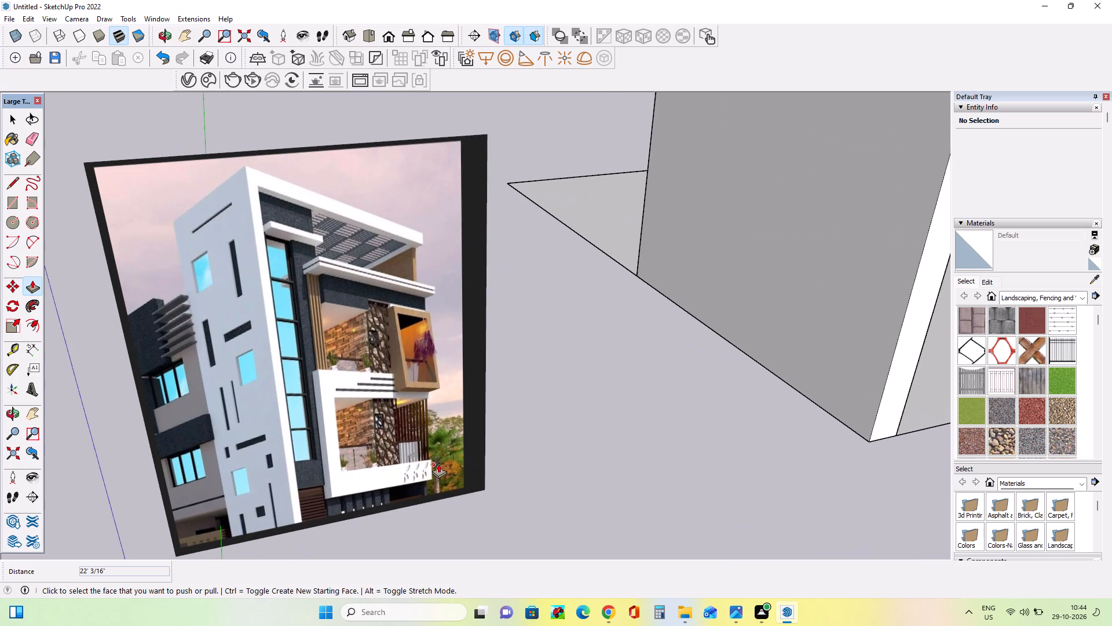
scroll(438, 464, "down", 15)
Push the wall slab's top face down about 103' to ground level.
middle_click_drag(641, 476, 654, 625)
left_click_drag(574, 319, 580, 422)
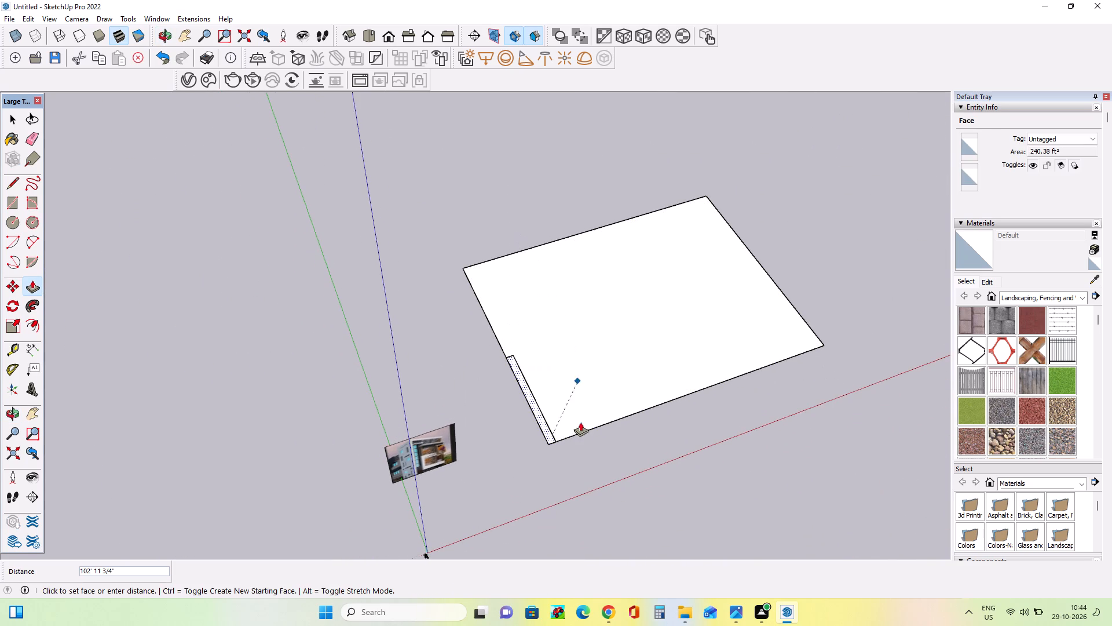
left_click_drag(580, 422, 580, 430)
Draw diagonal lines across the flat strip's two ends, about 5' long at the near corner and about 8' at the far end.
middle_click_drag(533, 423, 573, 454)
scroll(530, 409, "up", 8)
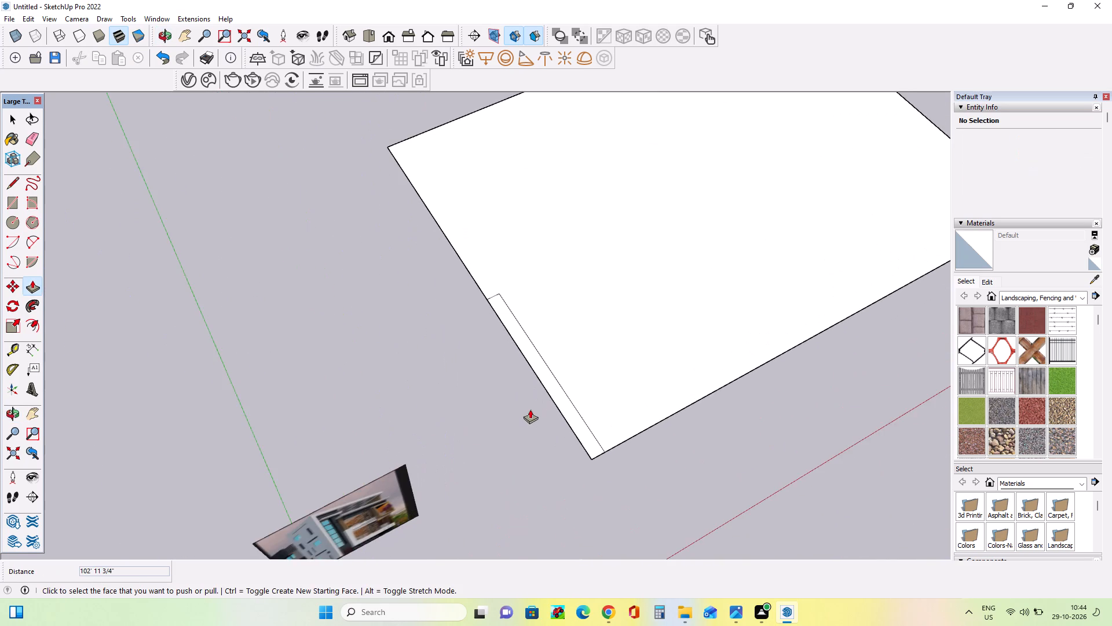
middle_click_drag(530, 422, 496, 263)
middle_click_drag(455, 406, 439, 401)
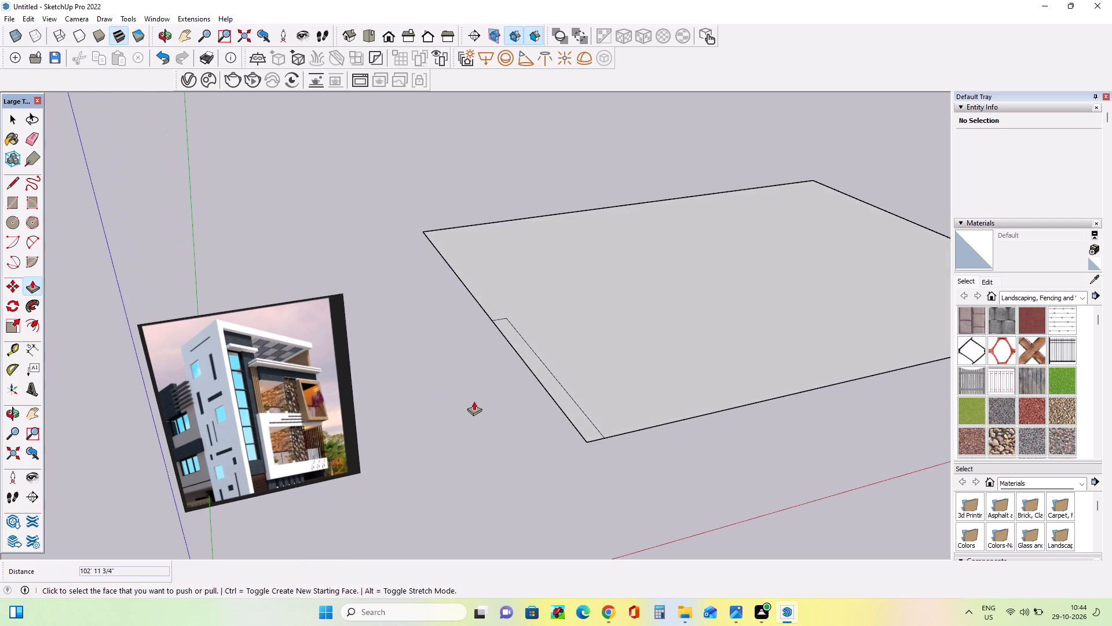
middle_click_drag(474, 400, 416, 372)
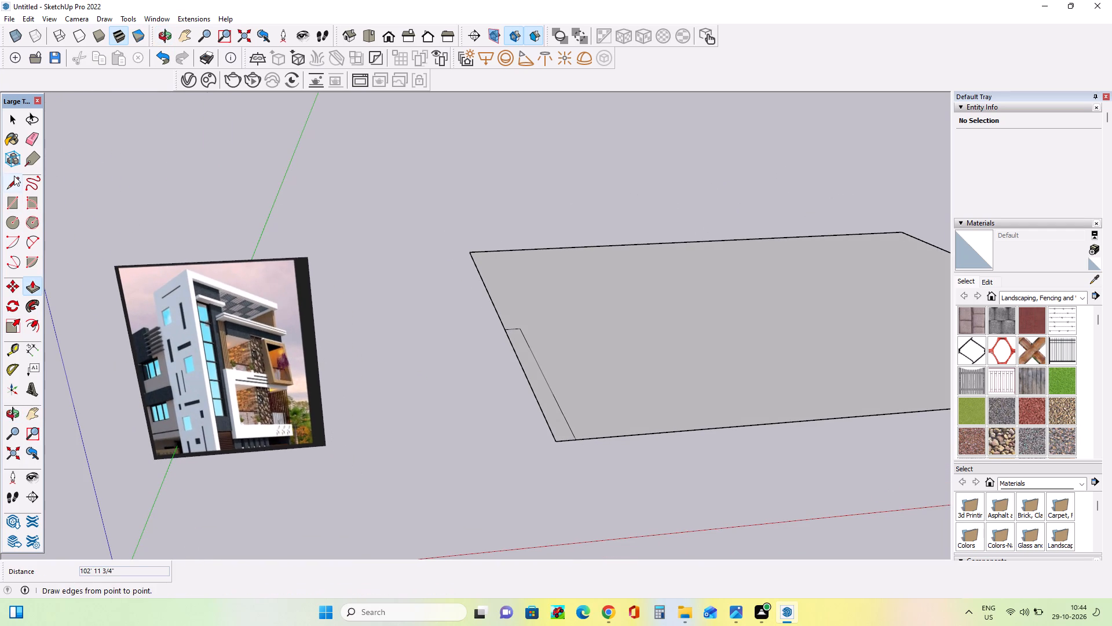
left_click(13, 180)
middle_click_drag(618, 491, 615, 519)
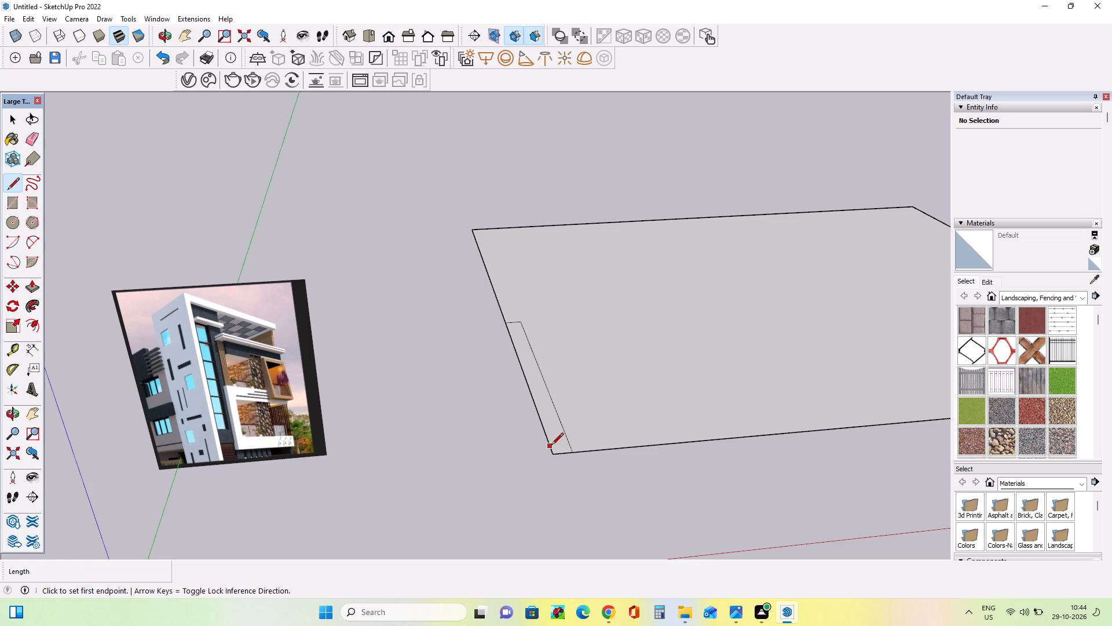
left_click(551, 446)
left_click(573, 453)
middle_click_drag(620, 495, 624, 508)
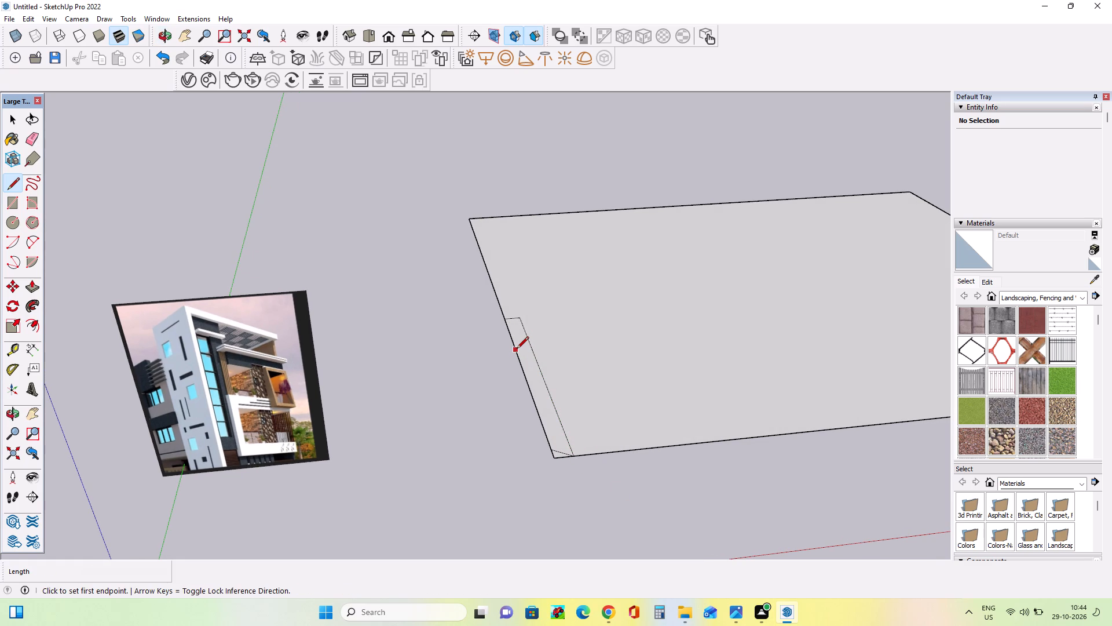
left_click(517, 350)
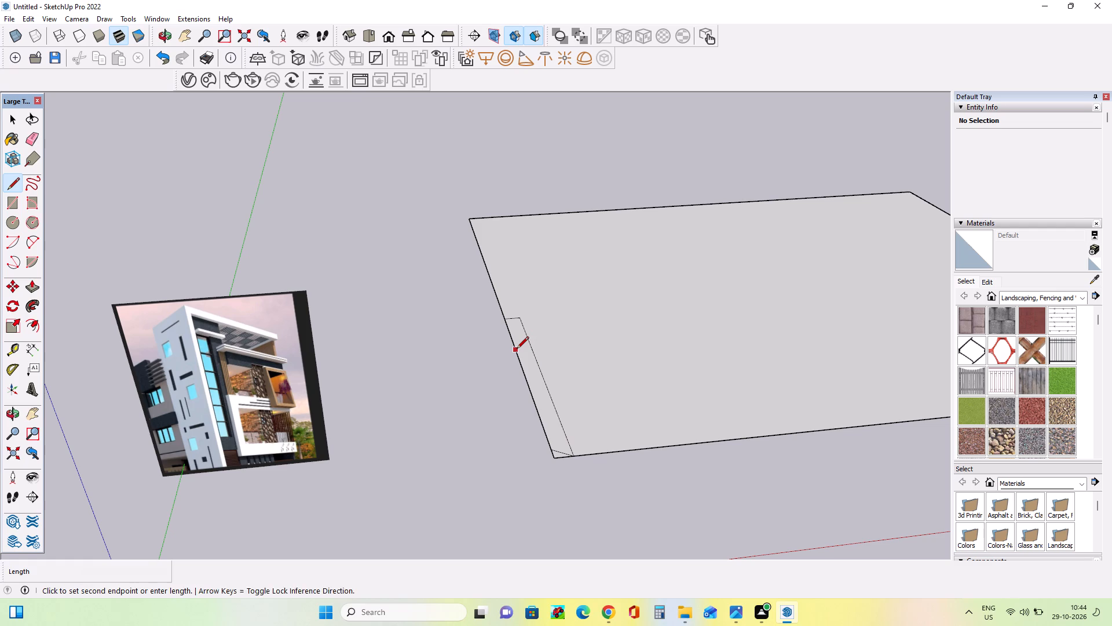
left_click(527, 334)
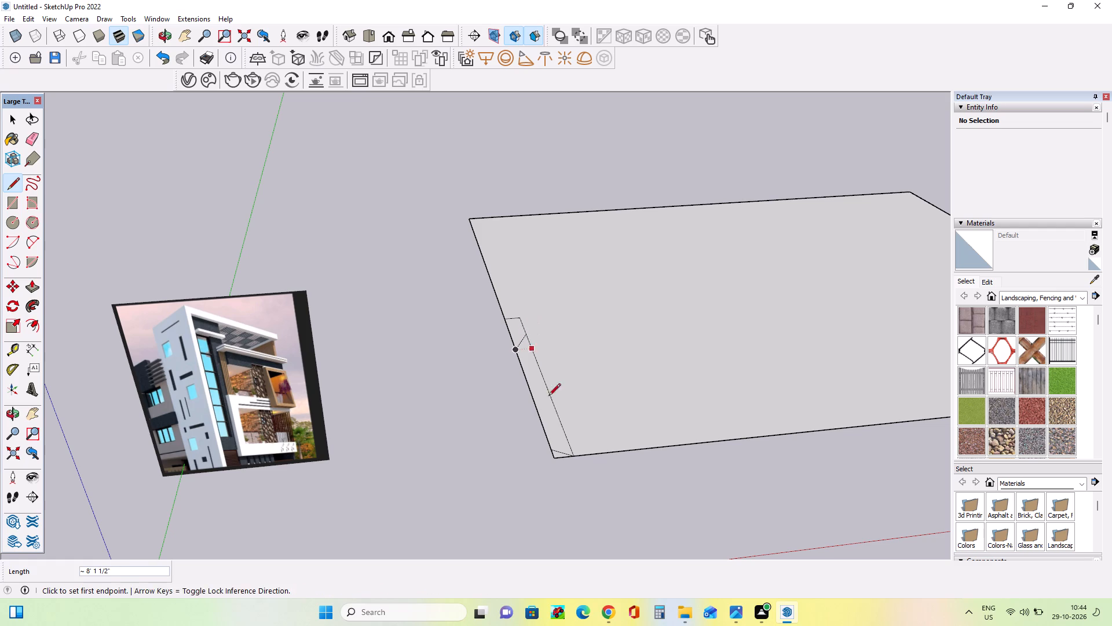
Push/Pull the strip's middle face between the two diagonal lines upward about 56' to form an angled-end wall.
middle_click_drag(562, 441, 514, 429)
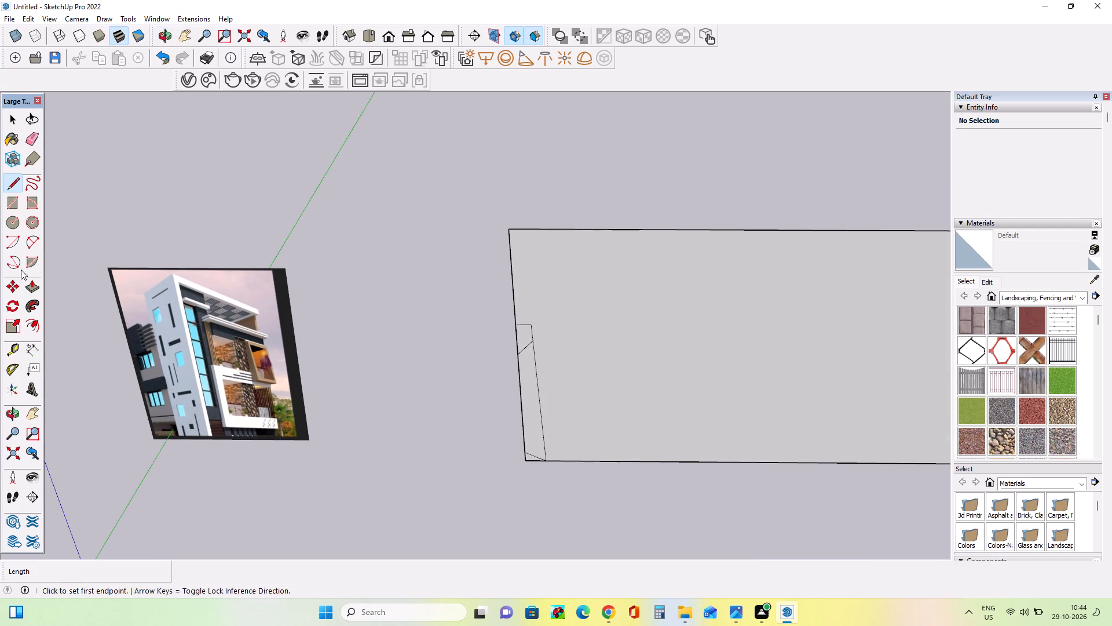
left_click(32, 286)
left_click_drag(532, 433, 609, 197)
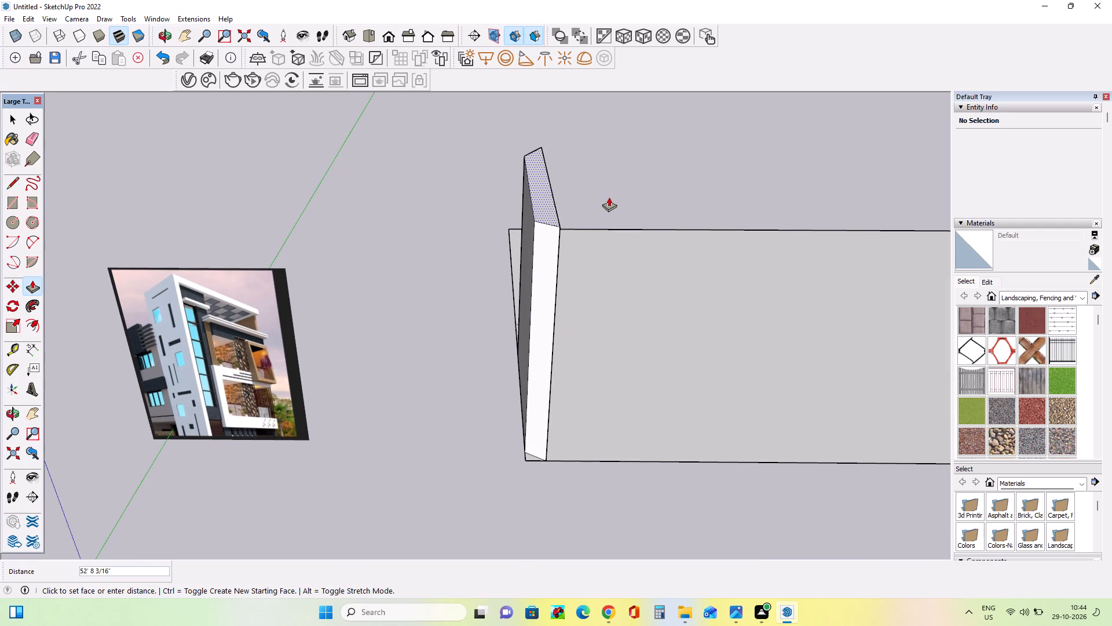
left_click_drag(609, 197, 610, 186)
middle_click_drag(561, 443, 733, 395)
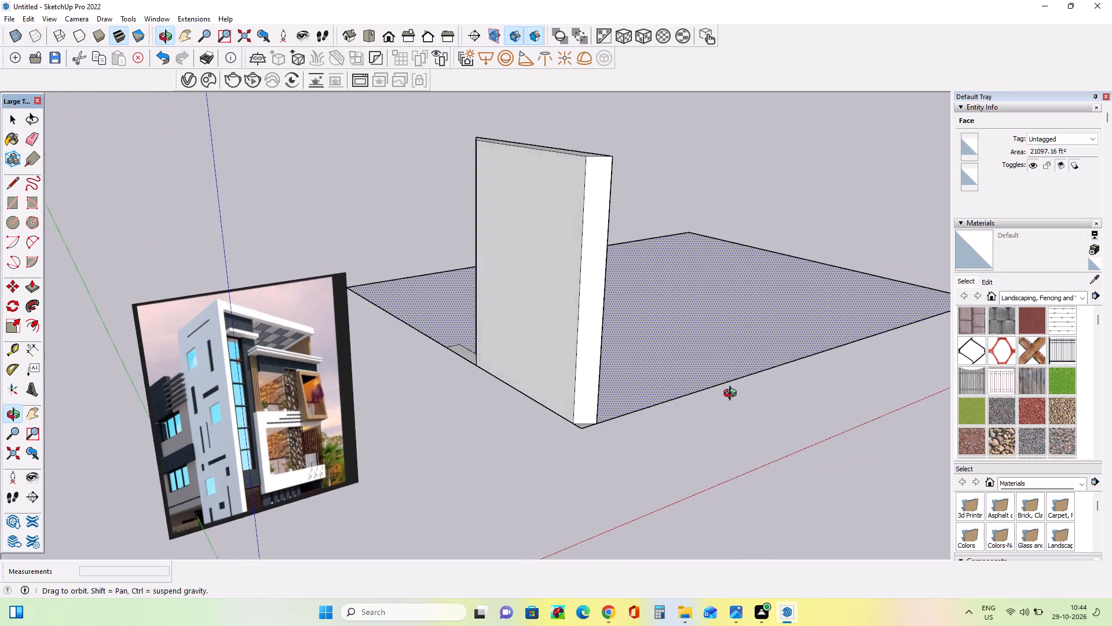
middle_click_drag(733, 395, 687, 455)
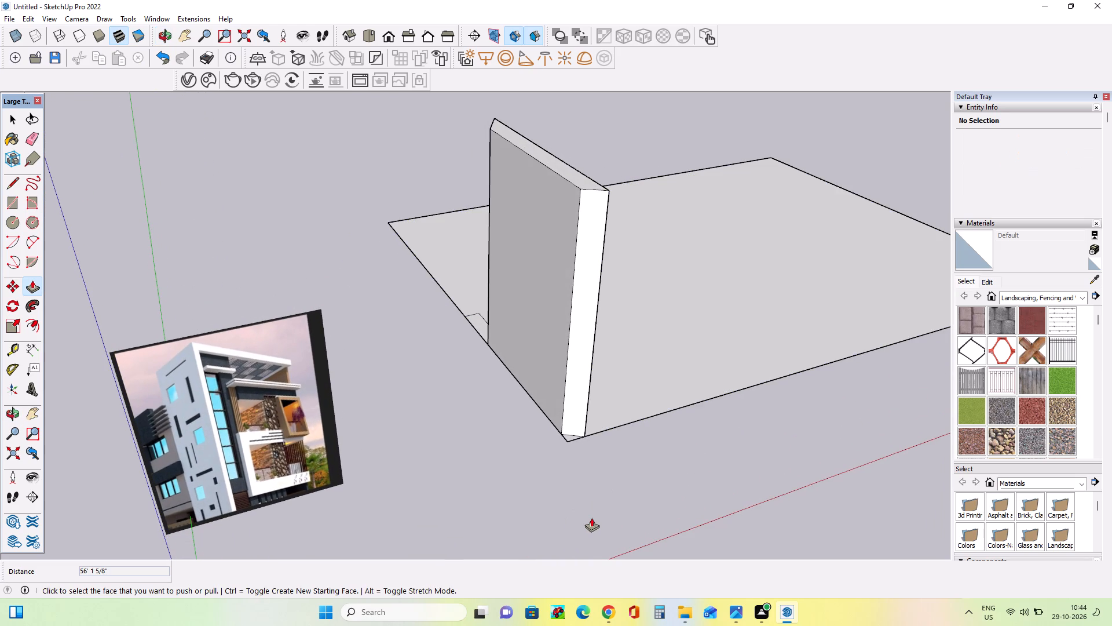
middle_click_drag(591, 518, 576, 513)
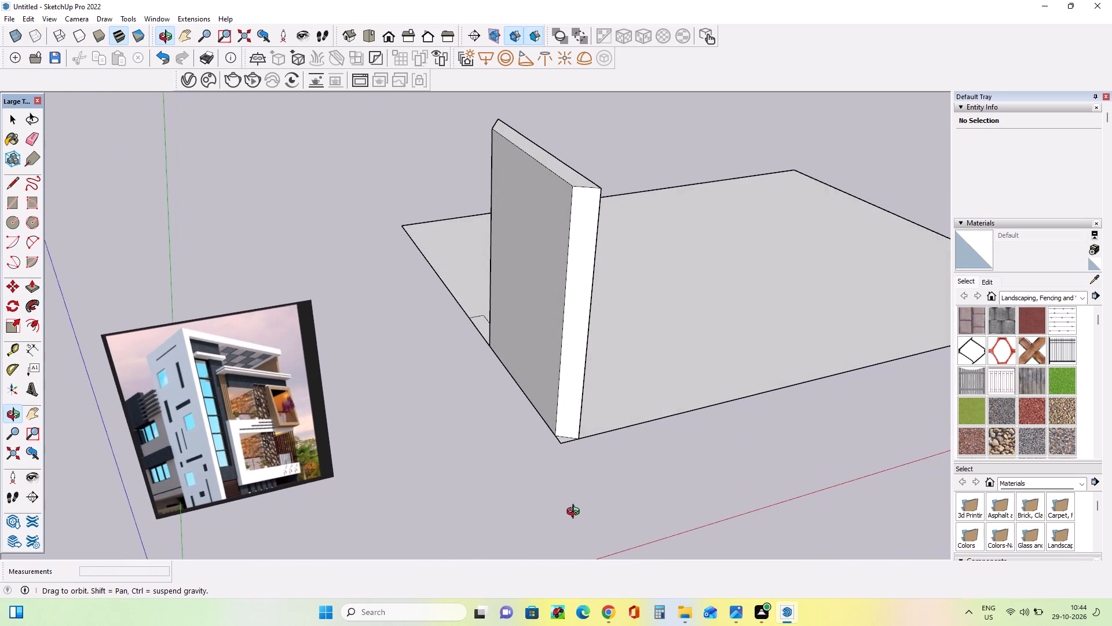
Undo the last Push/Pull so the angled-end wall is removed from the flat strip.
middle_click_drag(576, 513, 576, 519)
key("ctrl+z")
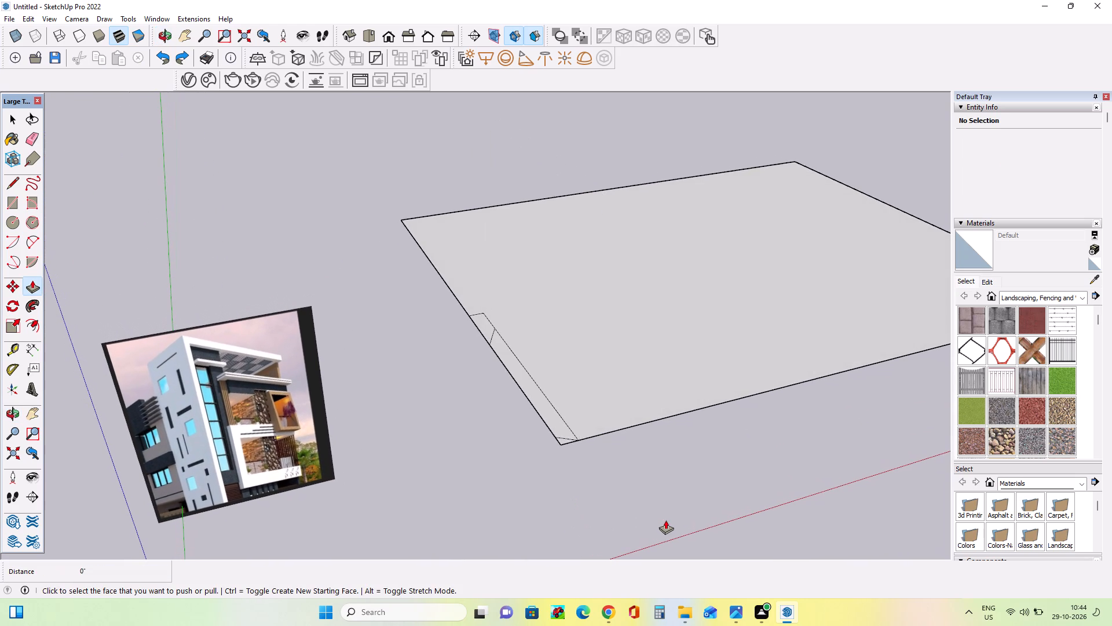
Erase the two diagonal lines across the ends of the flat strip on the ground rectangle.
middle_click_drag(671, 537, 679, 567)
left_click(27, 148)
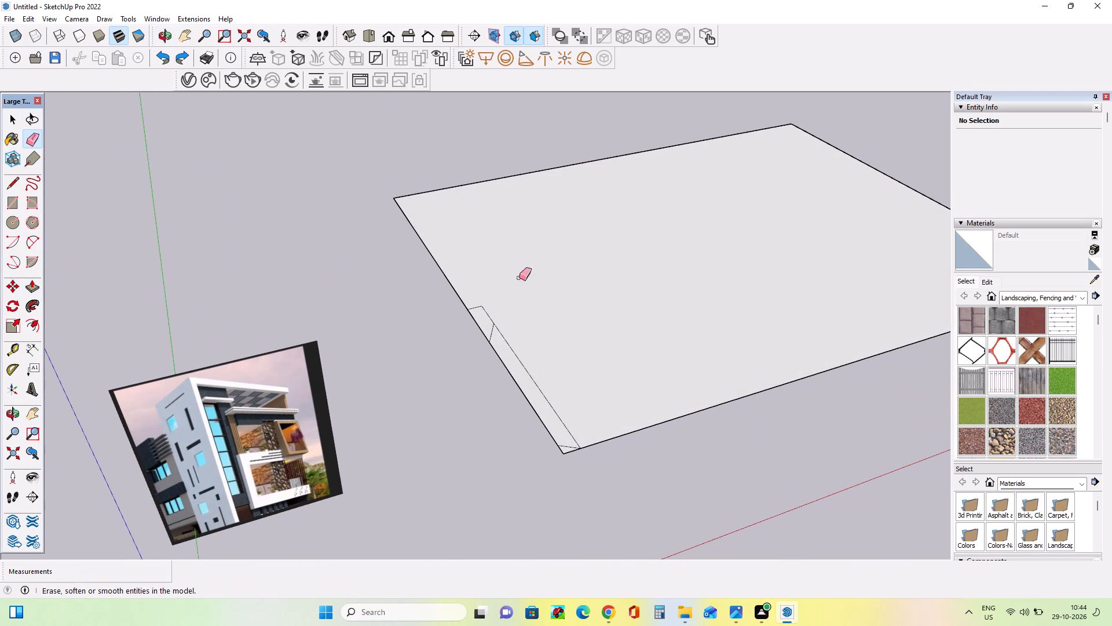
left_click(491, 331)
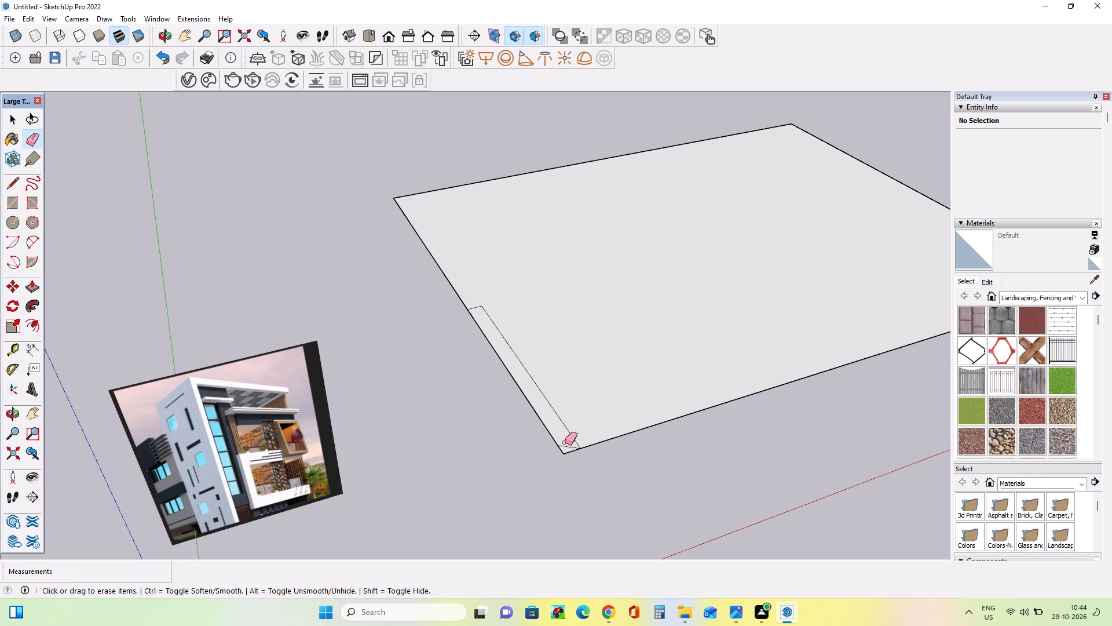
left_click_drag(565, 442, 566, 447)
Push/Pull the whole rectangular strip at the ground rectangle's edge upward about 52' to form a square-ended wall.
middle_click_drag(578, 460, 551, 410)
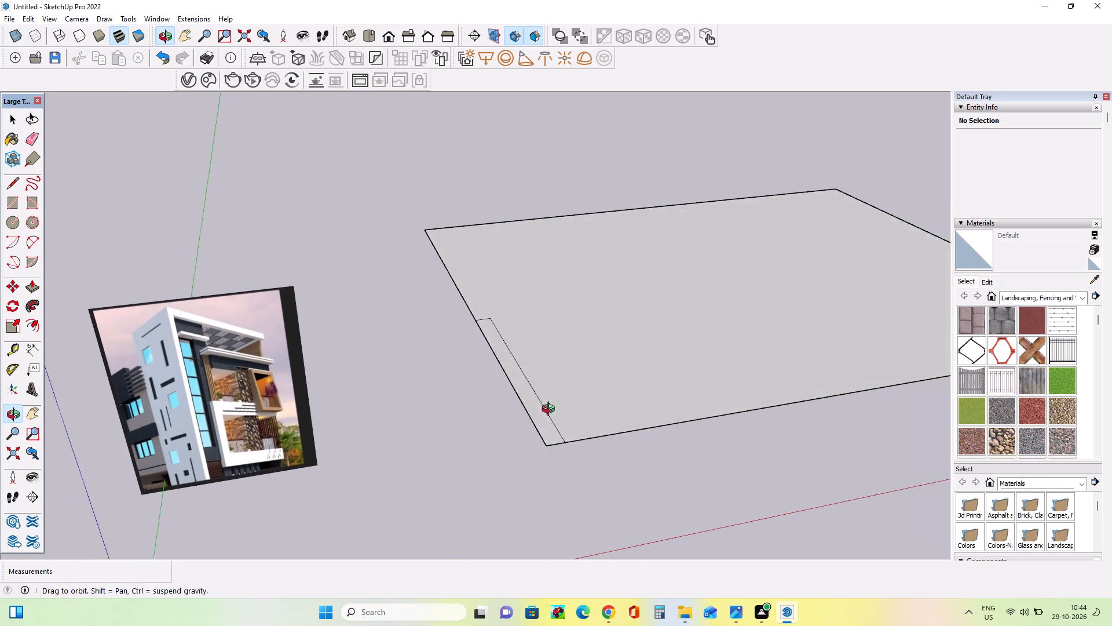
middle_click_drag(551, 410, 683, 278)
middle_click_drag(577, 383, 216, 462)
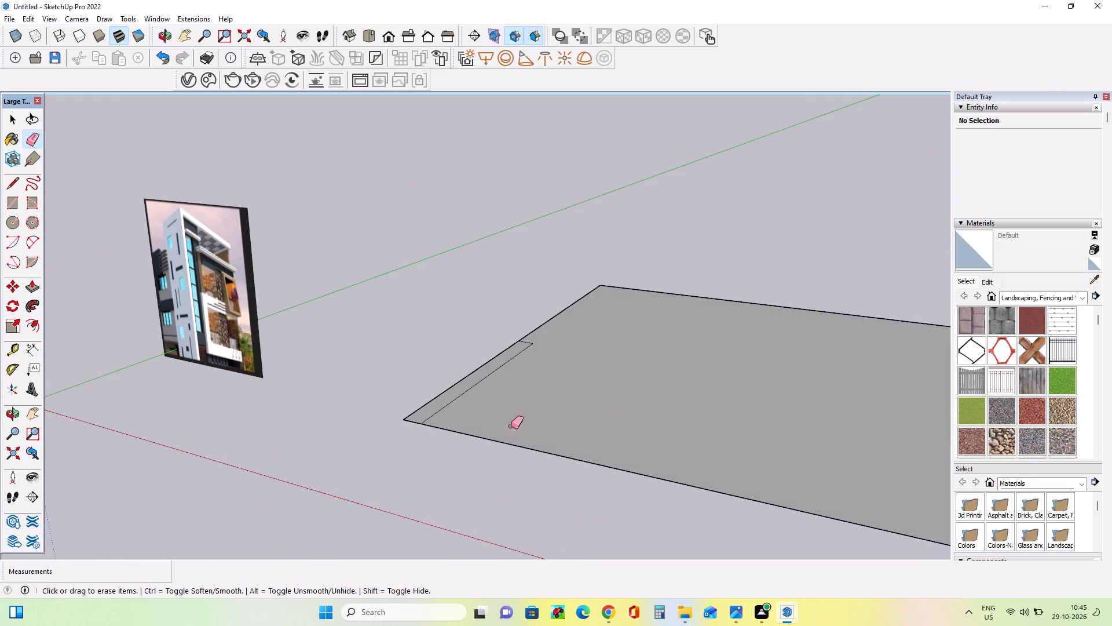
middle_click_drag(631, 423, 923, 378)
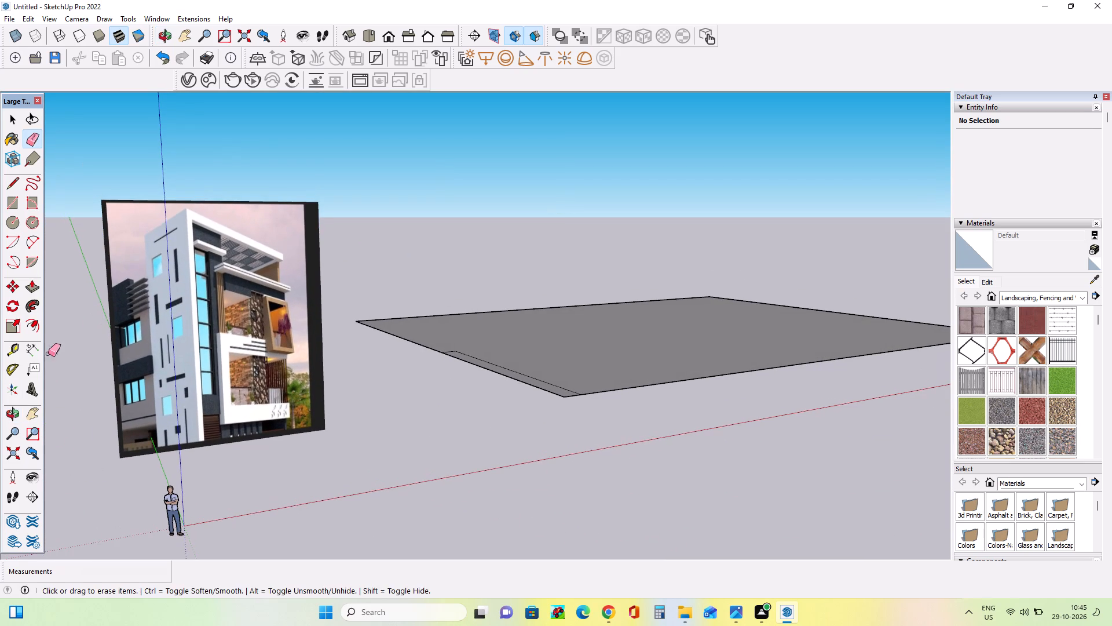
left_click(31, 287)
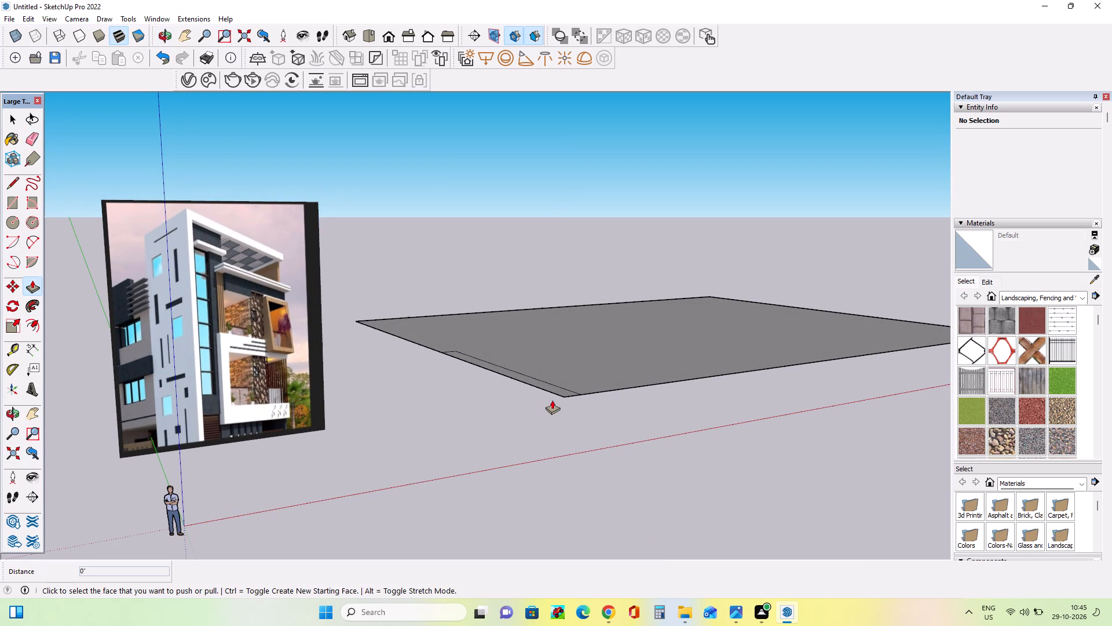
left_click(552, 400)
left_click_drag(557, 388, 581, 136)
Raise the wall's top face further with two more Push/Pulls, about 30' and about 33'.
scroll(470, 515, "down", 7)
middle_click_drag(511, 469, 394, 601)
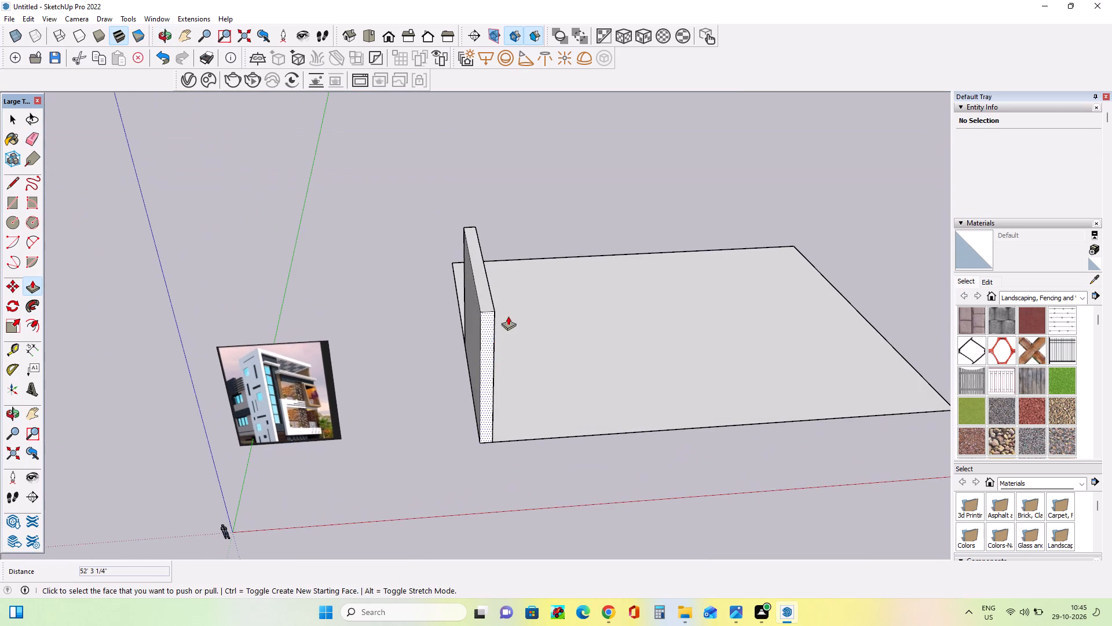
left_click_drag(481, 303, 501, 213)
scroll(320, 319, "down", 3)
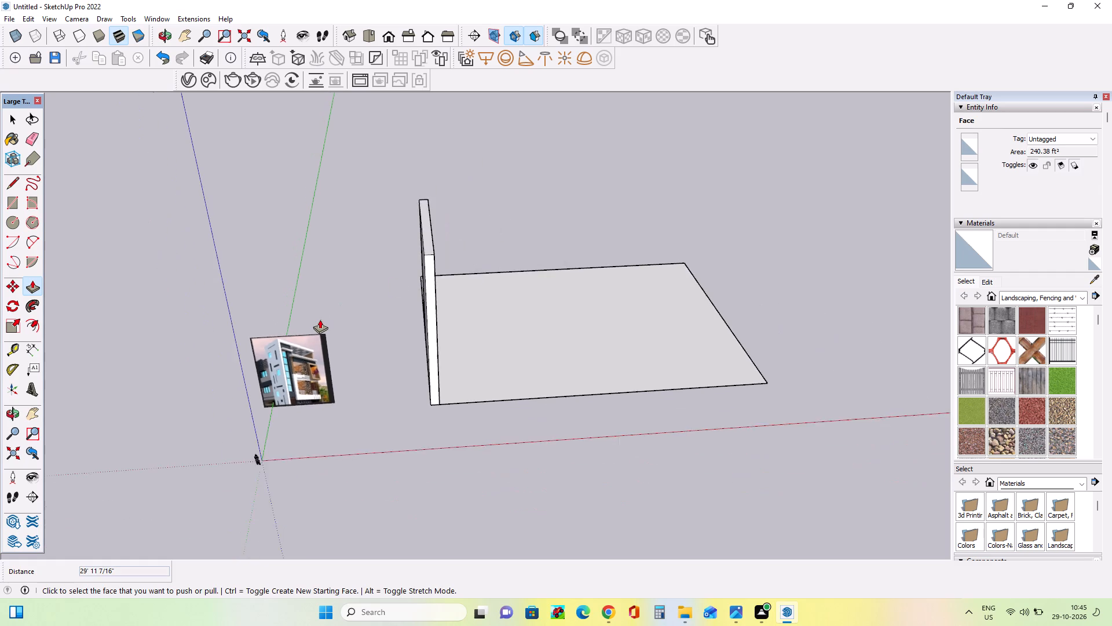
scroll(320, 319, "down", 5)
middle_click_drag(544, 358, 550, 392)
scroll(372, 251, "up", 3)
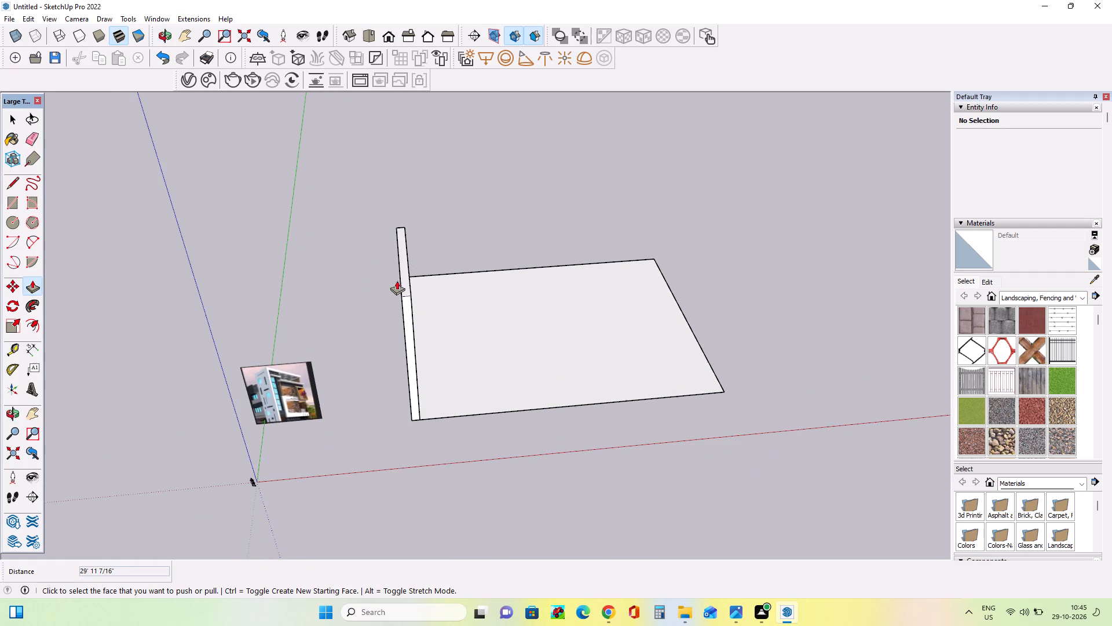
left_click_drag(405, 286, 423, 224)
middle_click_drag(419, 483, 471, 366)
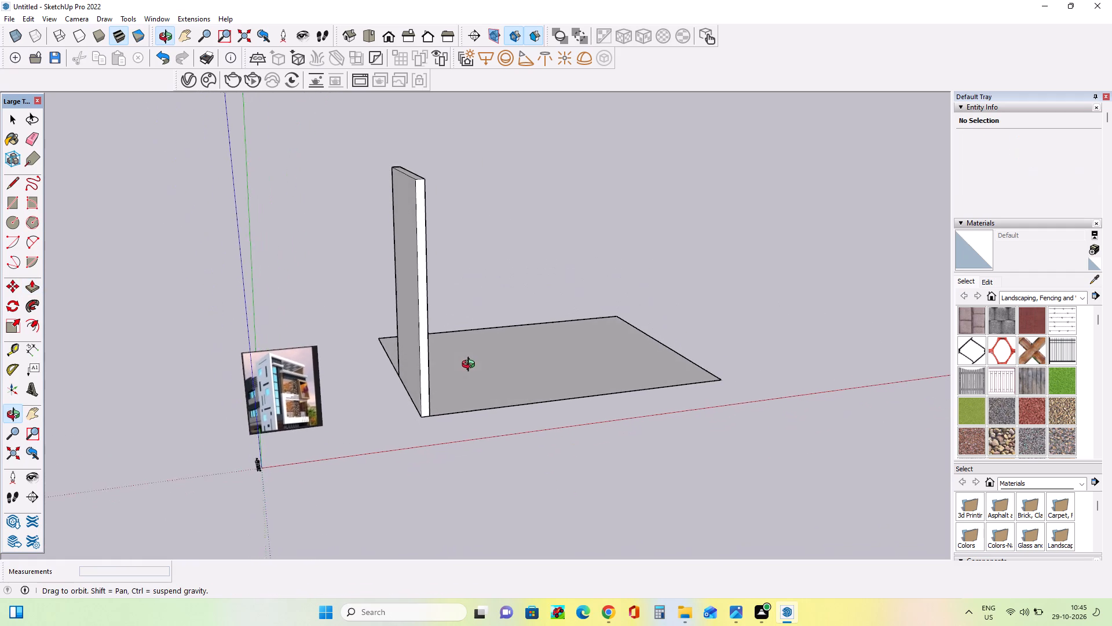
middle_click_drag(471, 366, 473, 369)
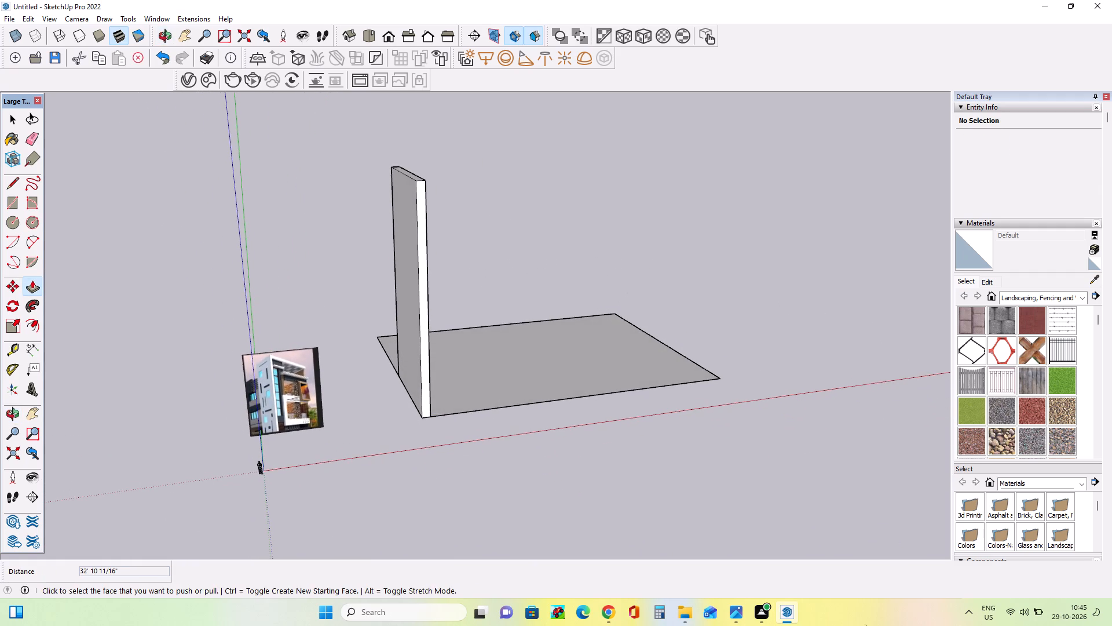
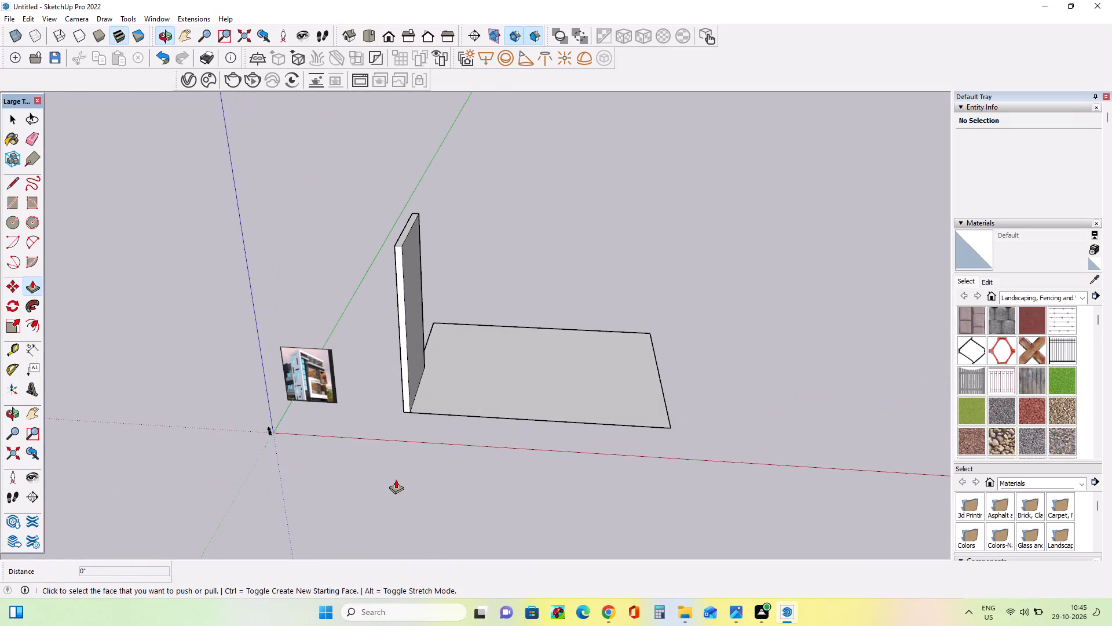
Scale the reference image up uniformly by a factor of about 2.12.
scroll(299, 342, "up", 8)
middle_click(339, 399)
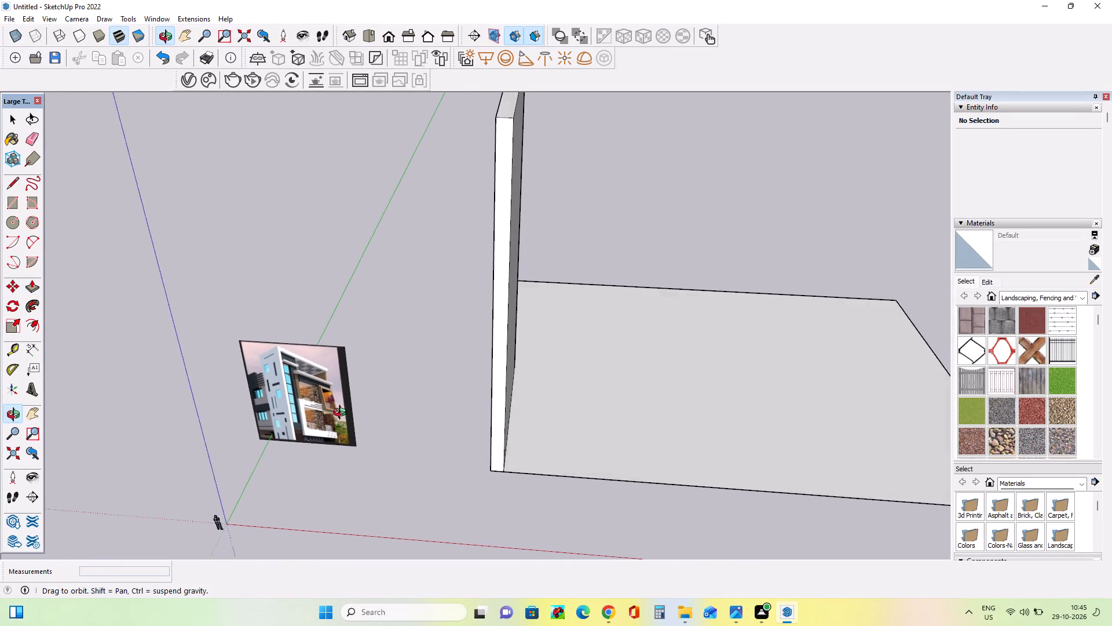
scroll(242, 395, "up", 3)
scroll(147, 412, "down", 4)
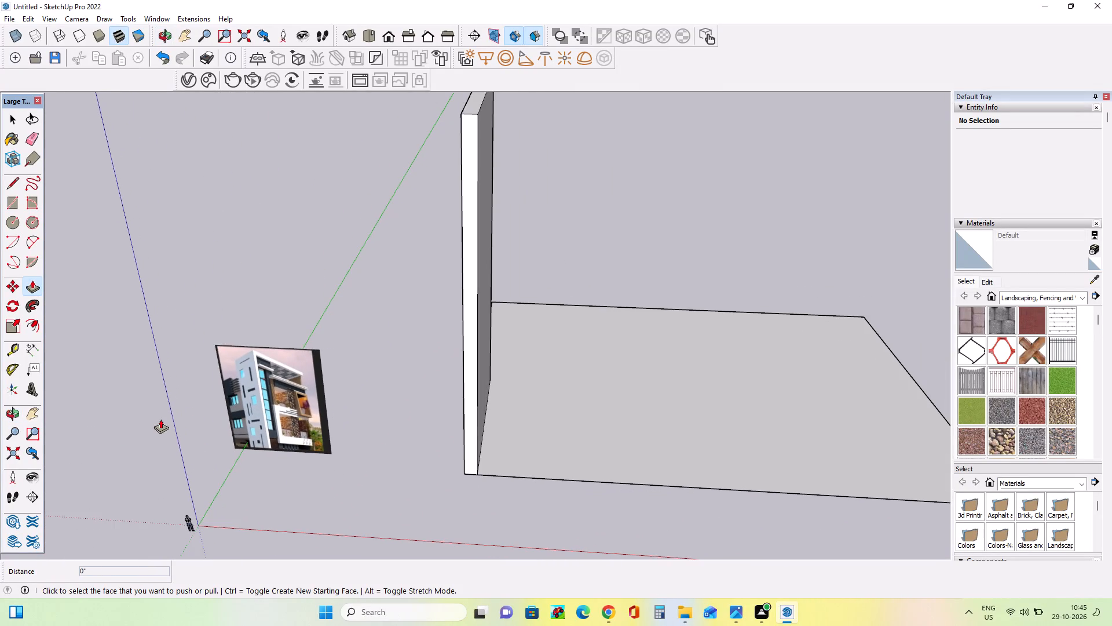
scroll(262, 456, "down", 5)
left_click(14, 330)
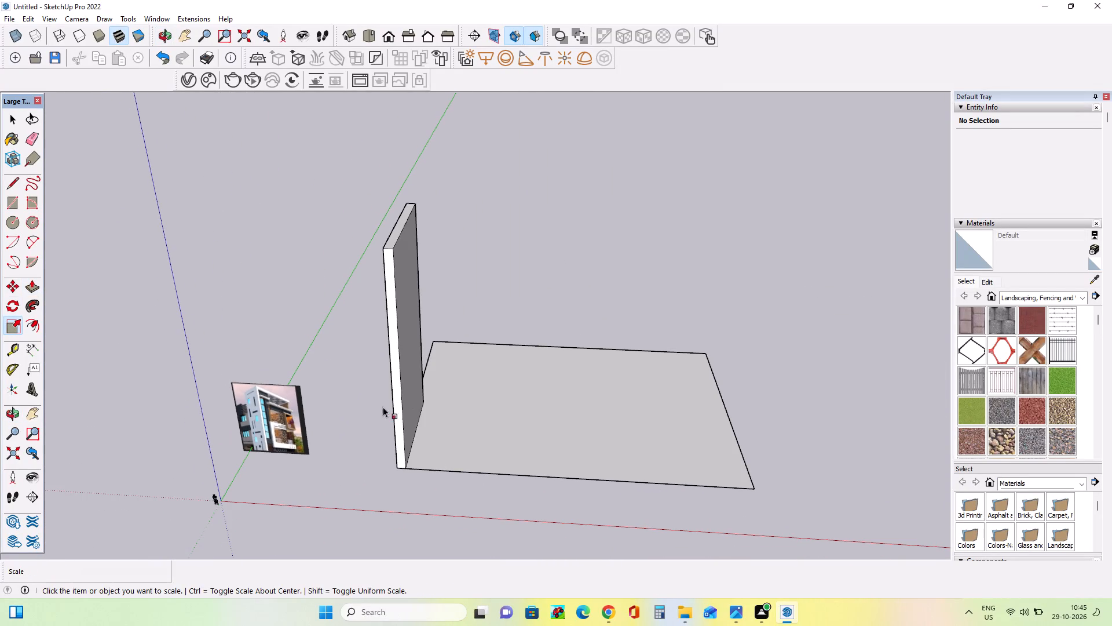
left_click(294, 398)
left_click_drag(299, 384, 350, 266)
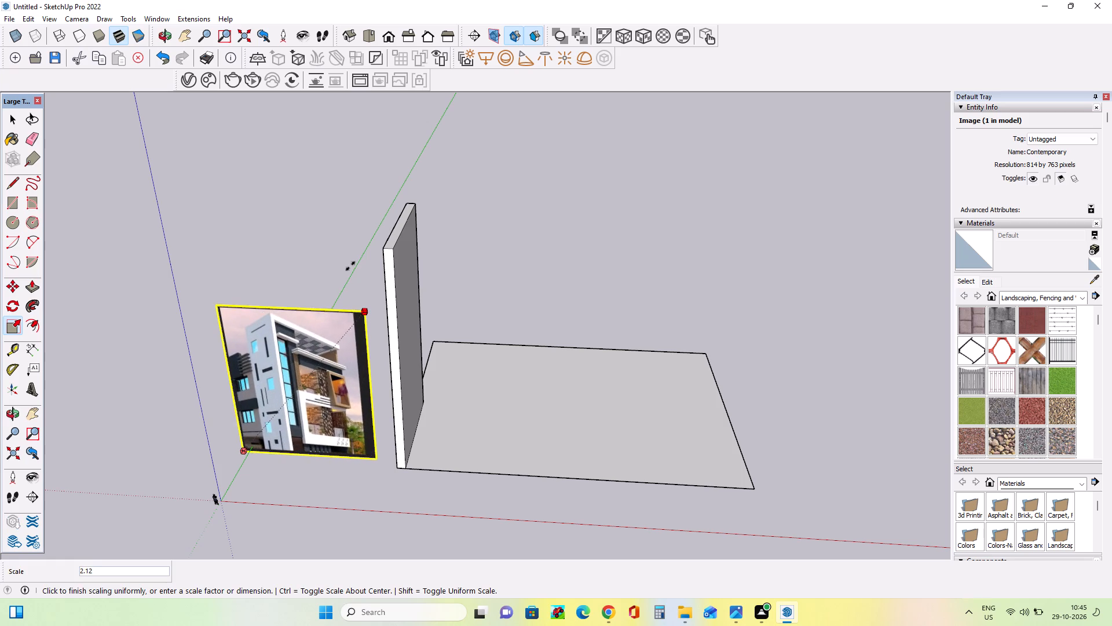
left_click_drag(350, 266, 351, 266)
Stretch the reference image taller by about 2.00, wider by about 1.70, and taller again by about 1.33.
middle_click_drag(482, 366, 531, 421)
scroll(526, 419, "down", 4)
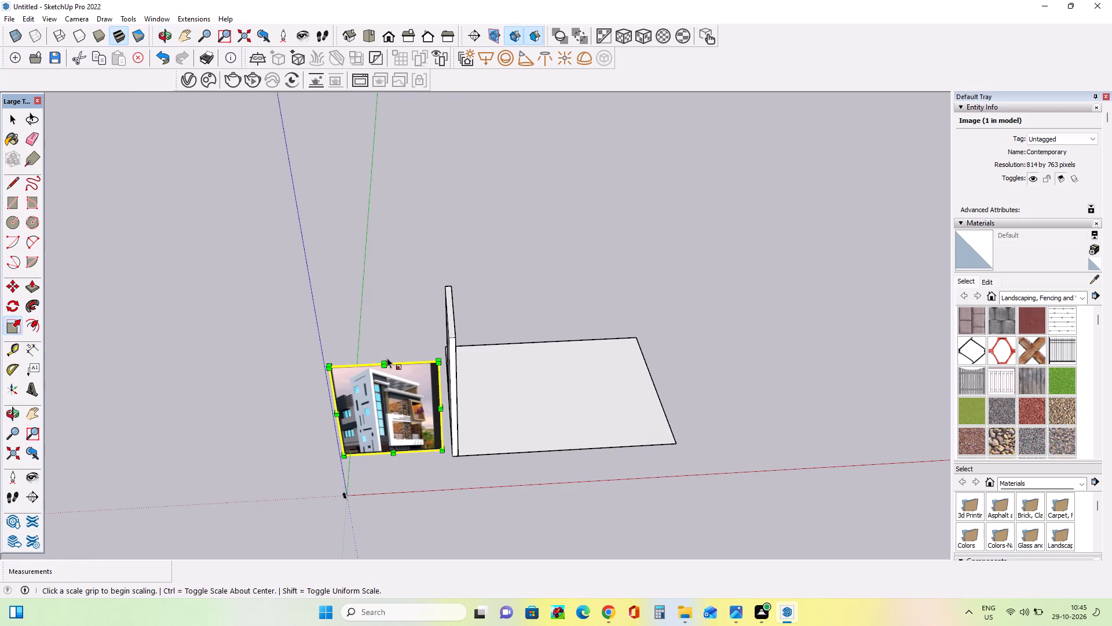
left_click_drag(381, 361, 383, 252)
left_click_drag(326, 365, 323, 367)
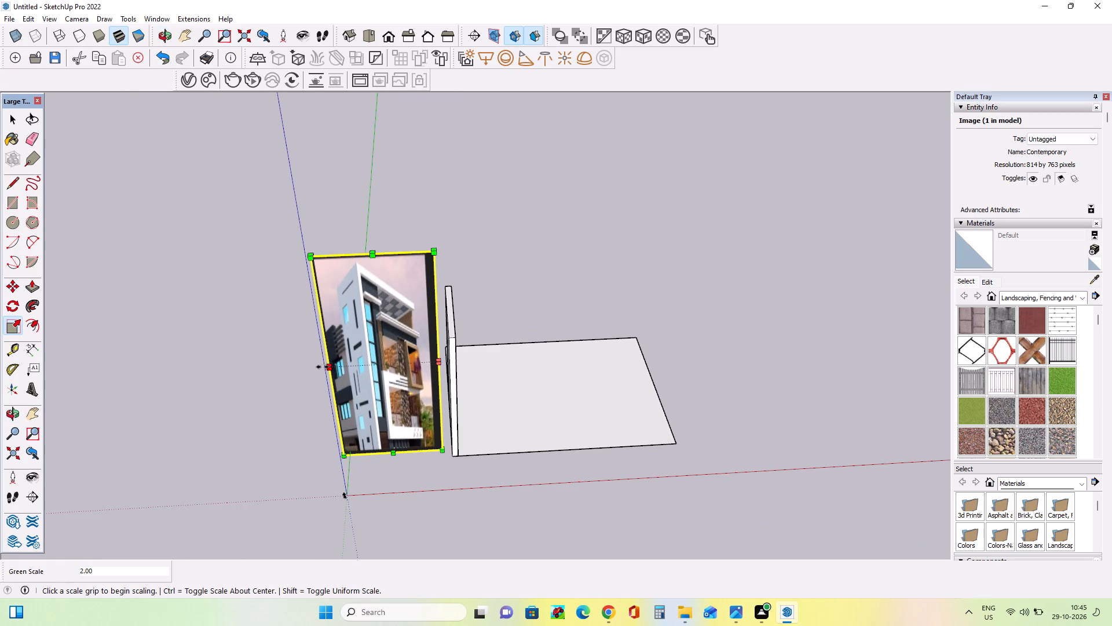
left_click_drag(323, 367, 253, 375)
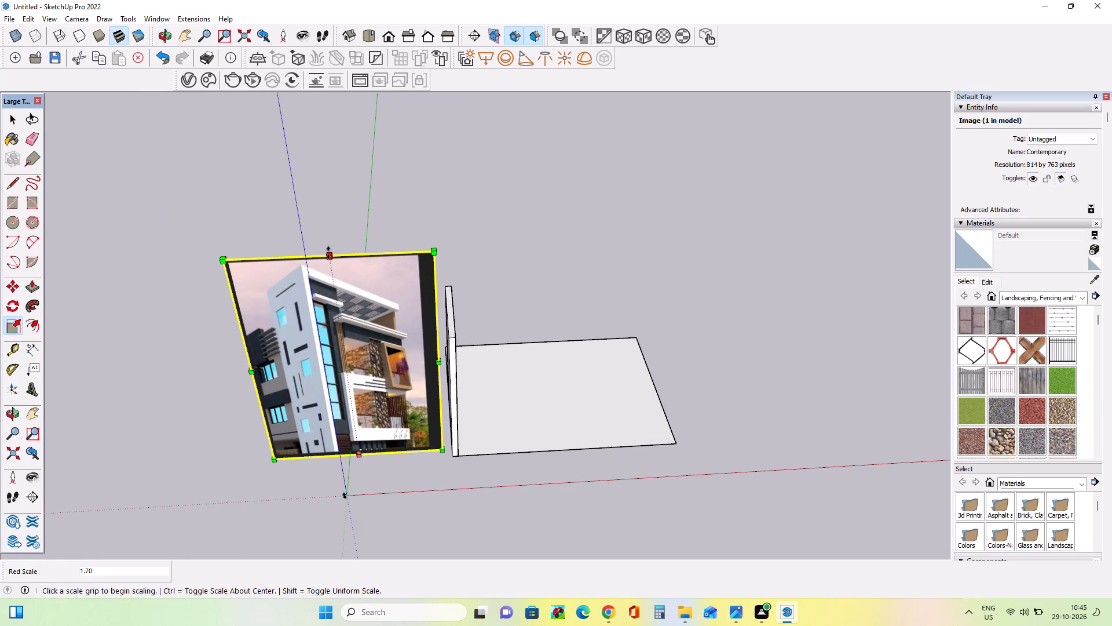
left_click_drag(328, 253, 343, 166)
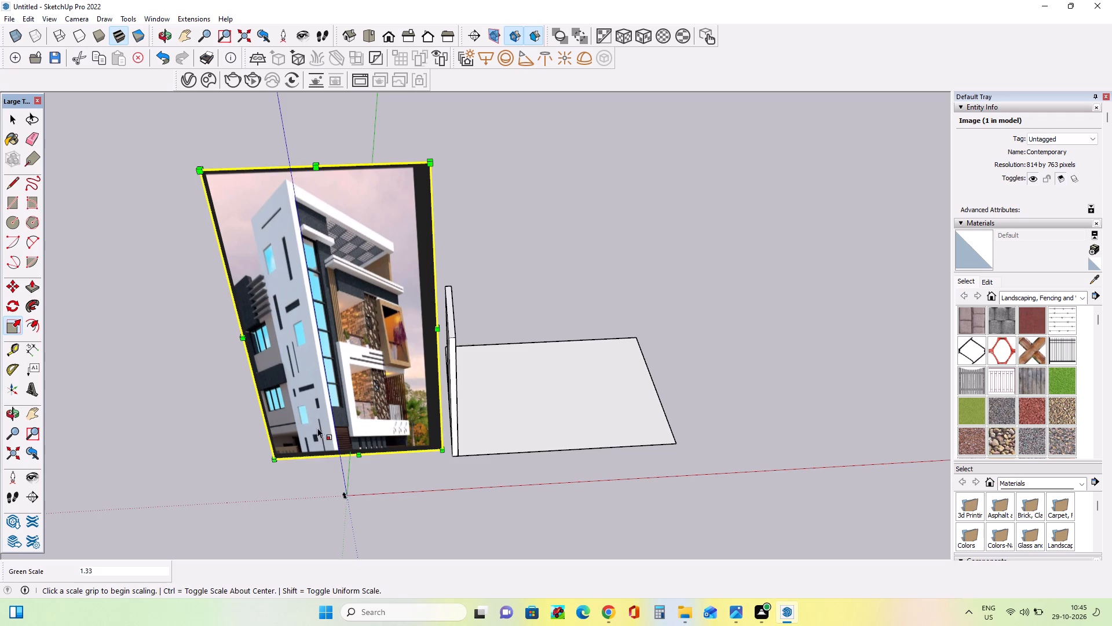
Examine the enlarged reference image beside the wall and ground rectangle from several angles, studying the facade's lower and upper parts.
middle_click_drag(313, 420, 282, 349)
middle_click_drag(540, 403, 537, 404)
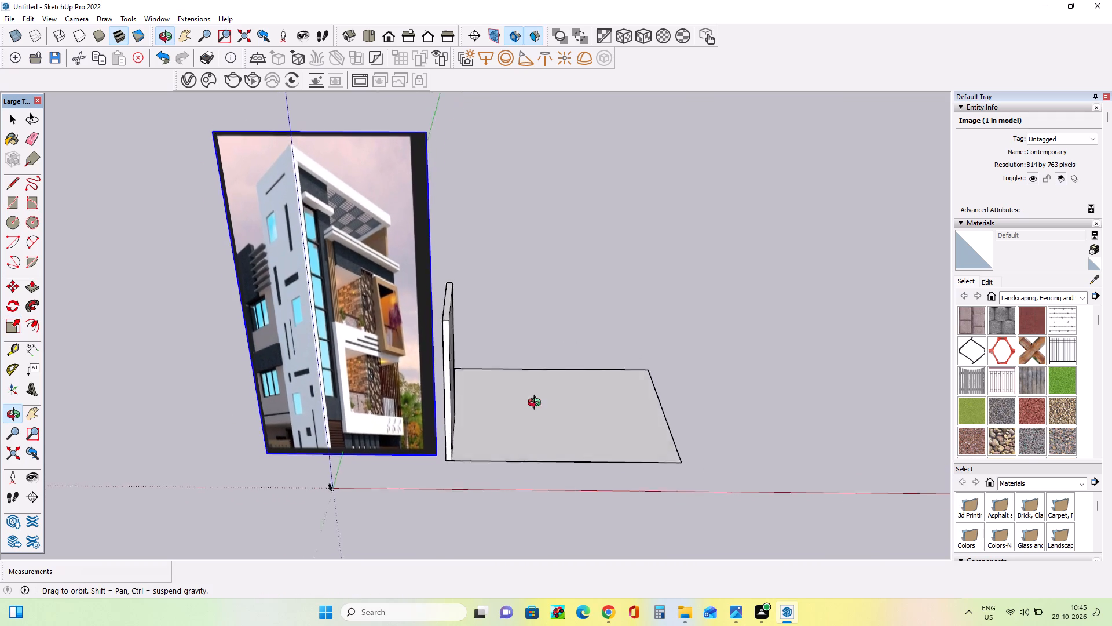
middle_click_drag(537, 404, 551, 341)
middle_click_drag(569, 381, 593, 411)
scroll(580, 397, "down", 4)
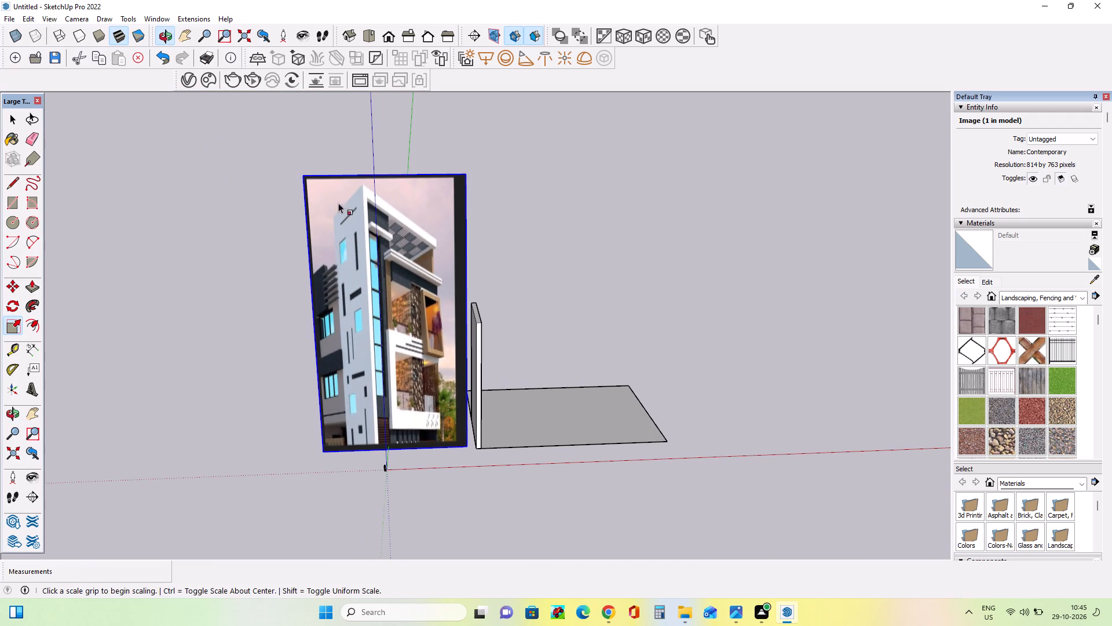
left_click_drag(360, 223, 375, 281)
middle_click_drag(635, 319, 574, 270)
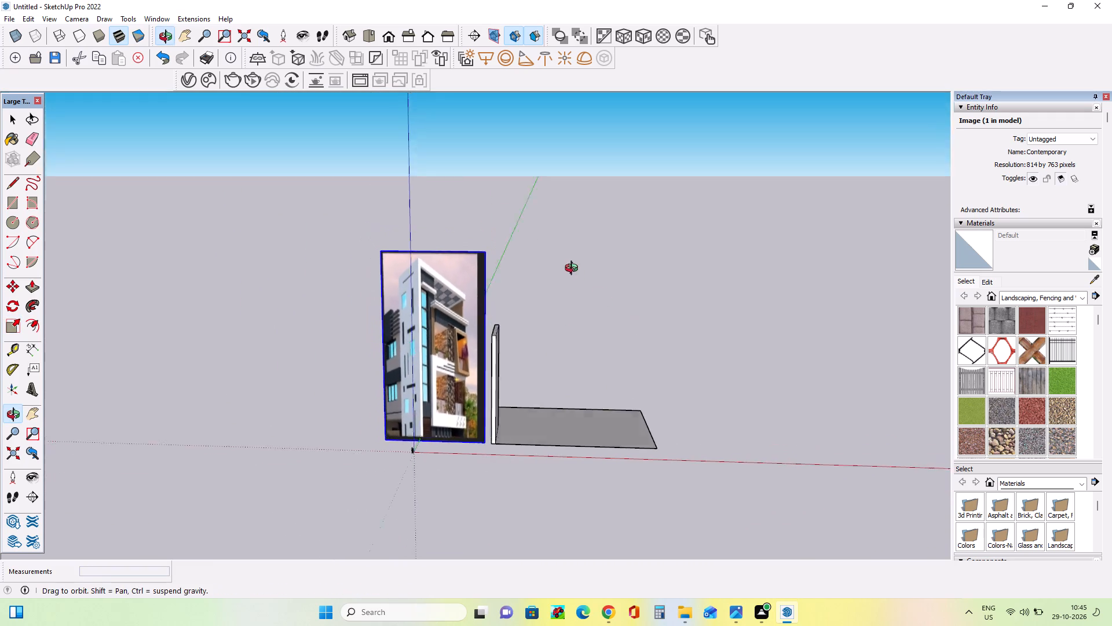
middle_click_drag(574, 270, 547, 242)
scroll(565, 319, "up", 8)
middle_click_drag(496, 371, 584, 327)
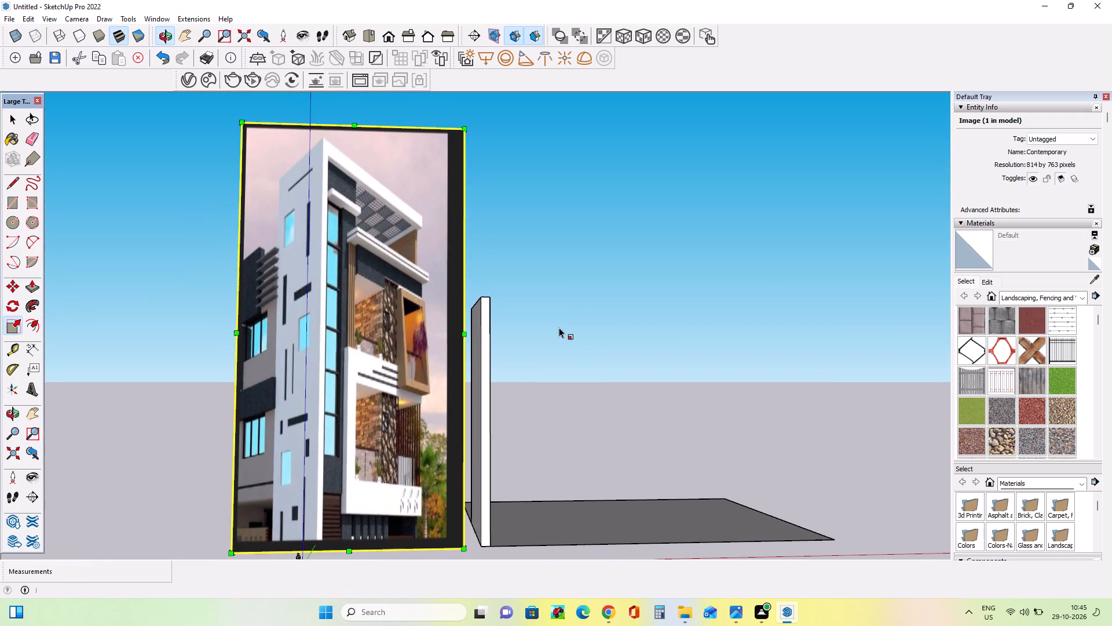
scroll(433, 327, "down", 4)
middle_click_drag(562, 381, 565, 414)
scroll(426, 457, "up", 8)
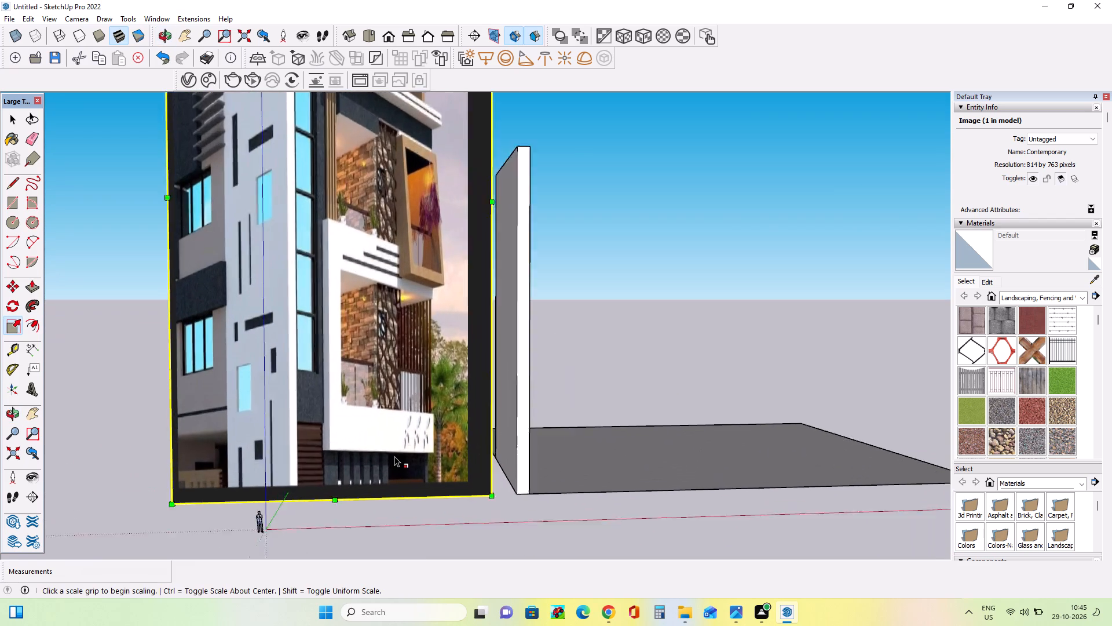
scroll(394, 456, "up", 1)
middle_click_drag(394, 456, 382, 433)
scroll(309, 425, "down", 5)
middle_click_drag(407, 418, 319, 461)
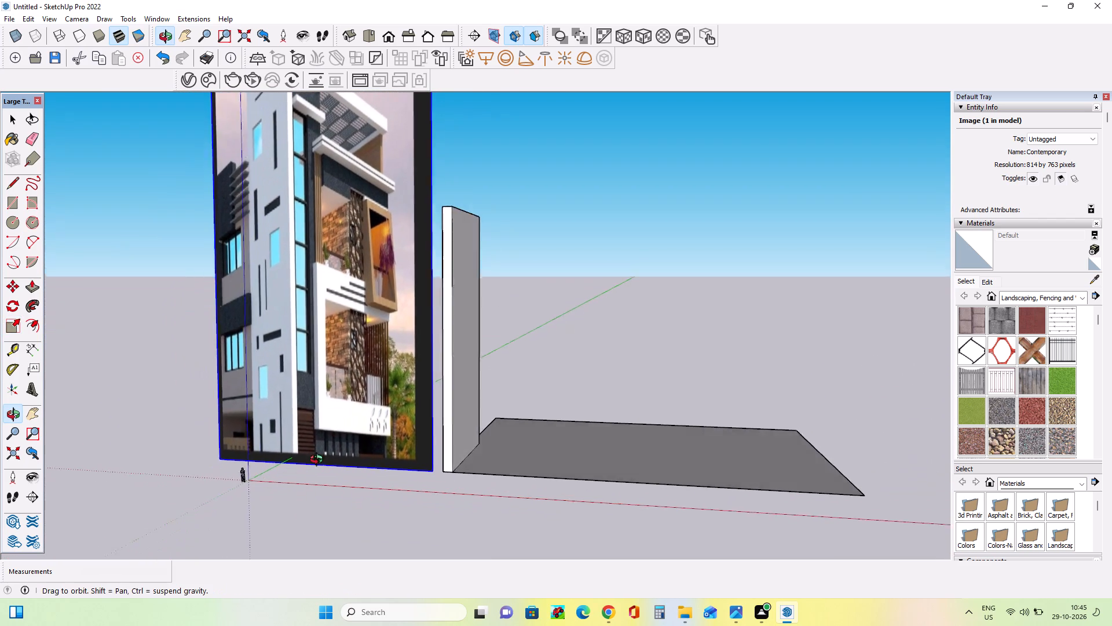
middle_click_drag(319, 461, 375, 512)
scroll(375, 512, "down", 2)
middle_click_drag(348, 351, 349, 376)
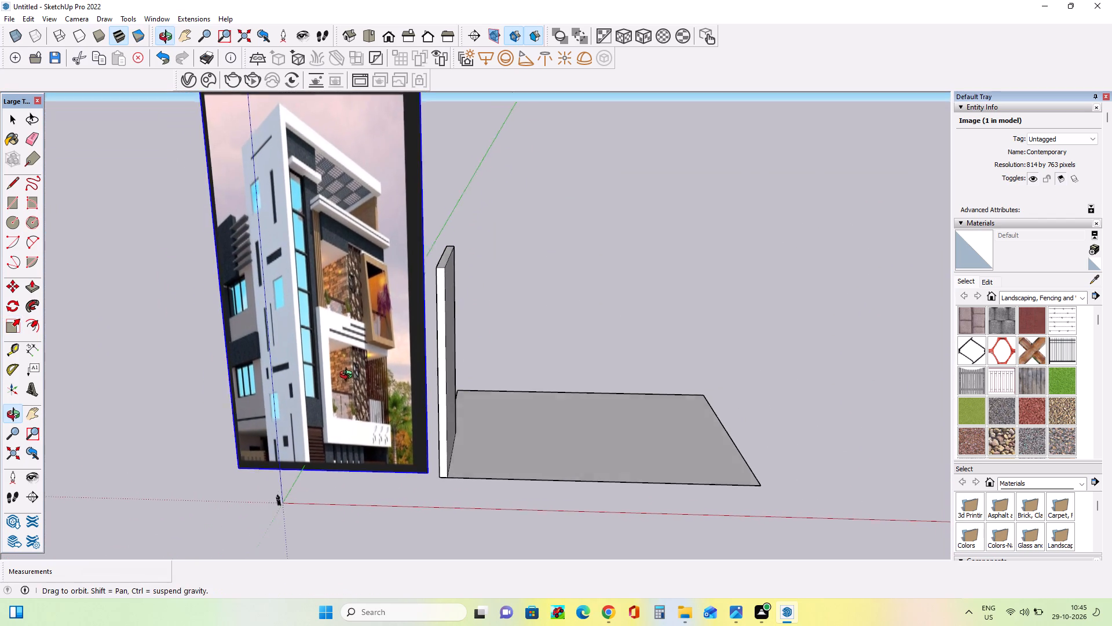
middle_click_drag(349, 376, 350, 381)
scroll(361, 410, "up", 5)
middle_click_drag(360, 413, 350, 370)
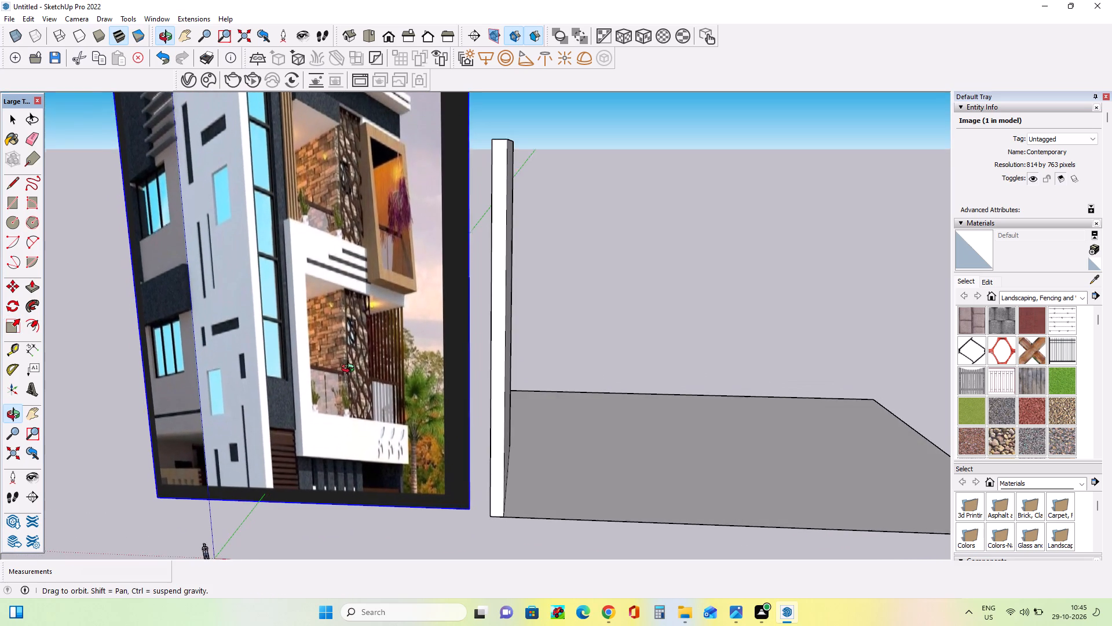
middle_click_drag(350, 370, 350, 367)
scroll(349, 365, "down", 7)
middle_click_drag(526, 454, 528, 471)
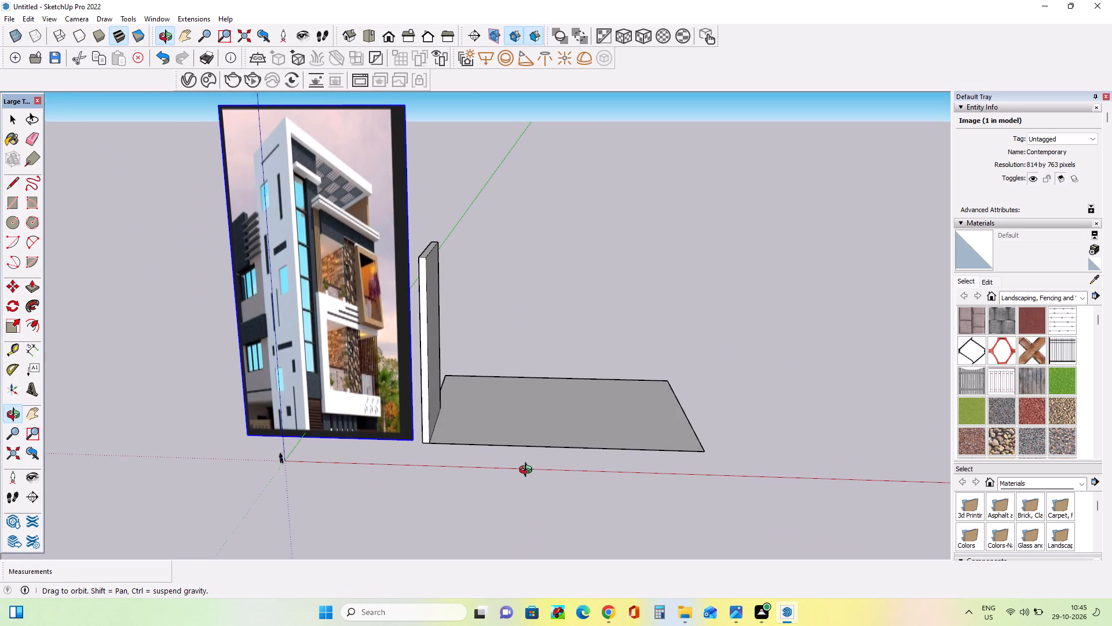
middle_click_drag(528, 471, 530, 477)
scroll(340, 439, "up", 8)
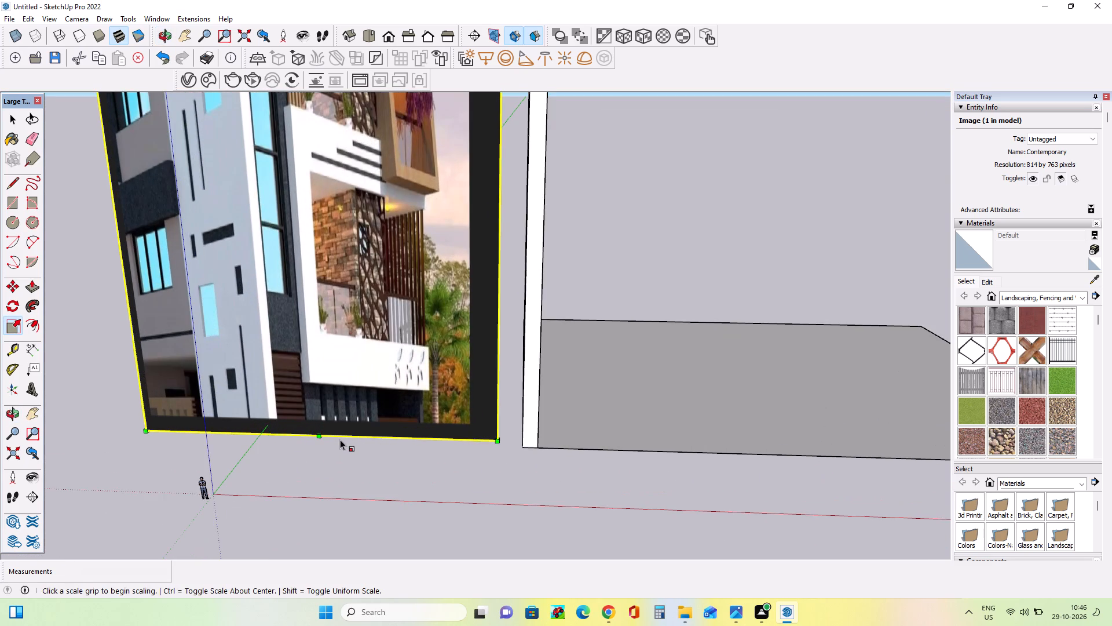
scroll(340, 439, "down", 9)
middle_click_drag(573, 441, 562, 457)
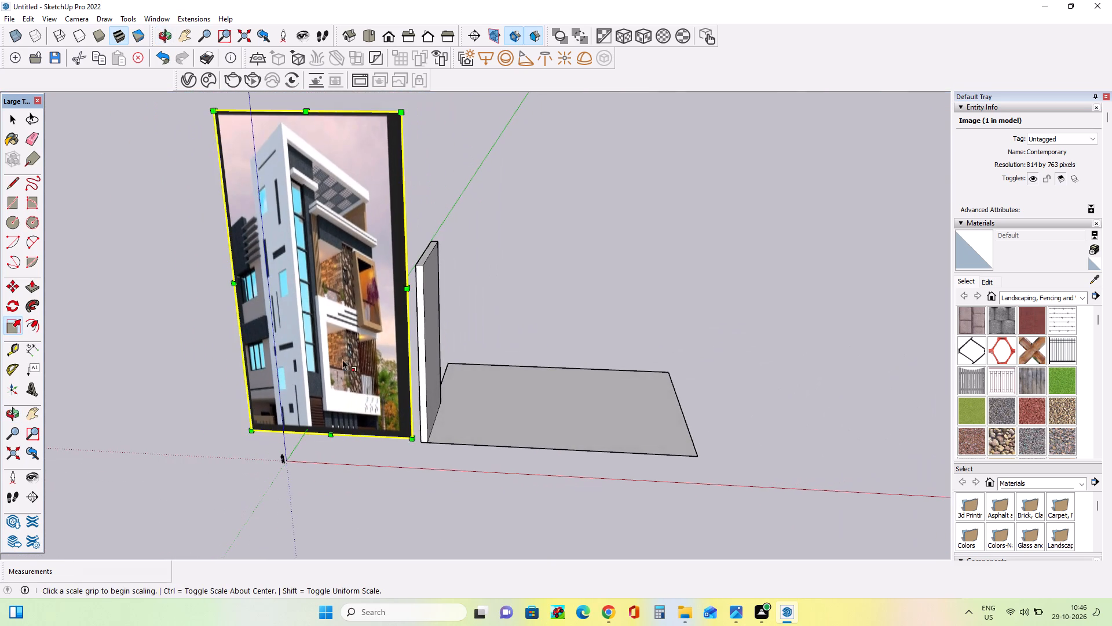
scroll(323, 307, "up", 7)
scroll(347, 385, "down", 7)
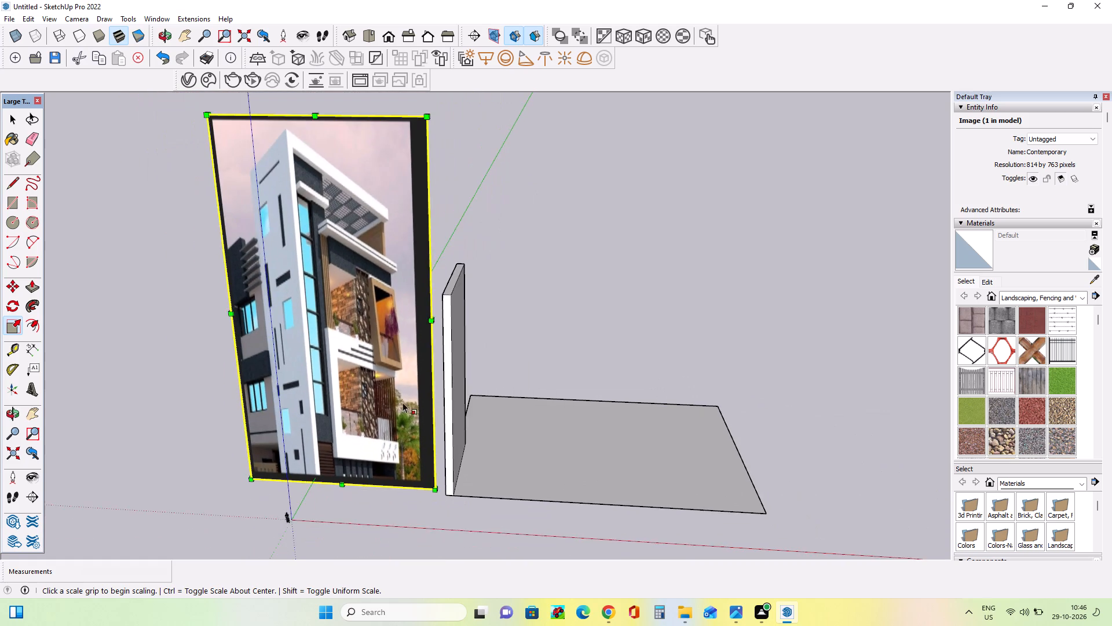
middle_click_drag(531, 421, 521, 385)
middle_click_drag(536, 404, 540, 421)
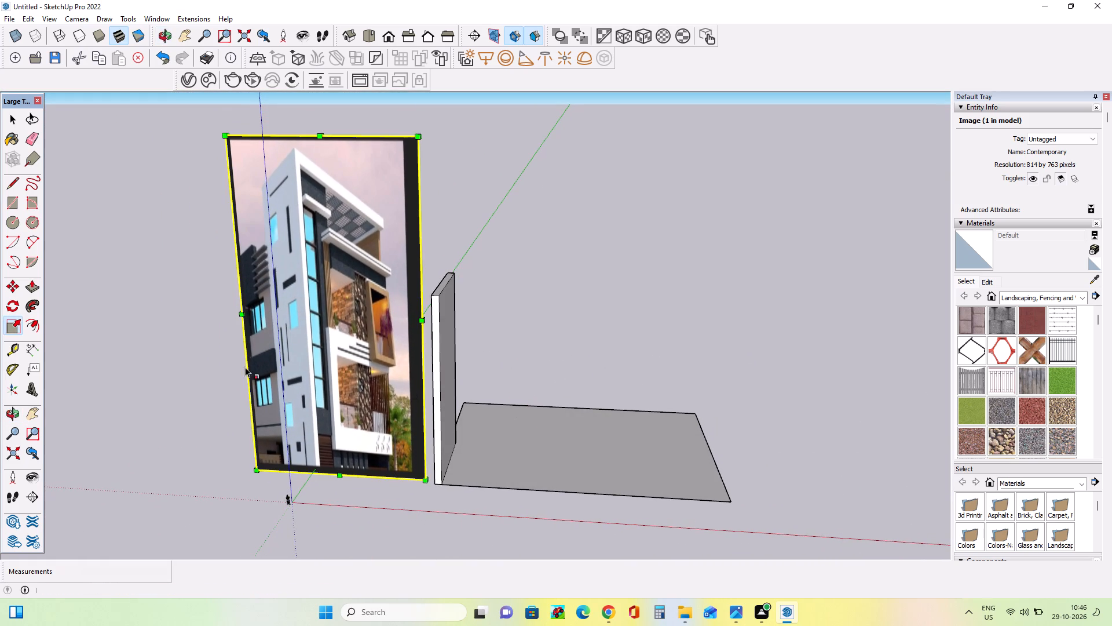
Push/Pull the side wall's top face upward by about 21' 7".
left_click(35, 286)
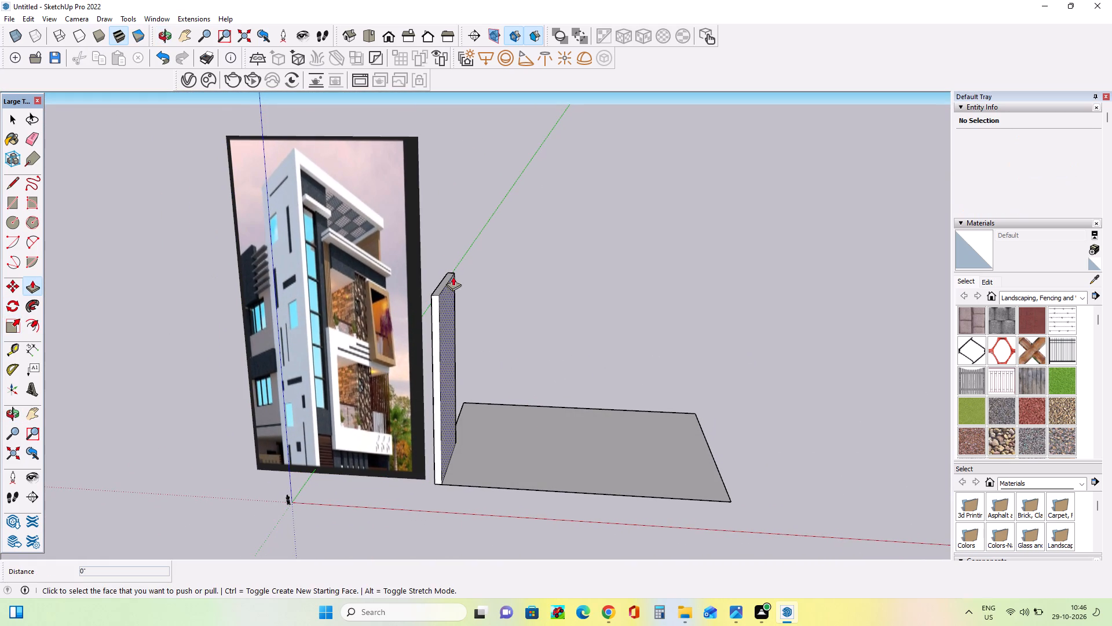
left_click_drag(442, 279, 453, 243)
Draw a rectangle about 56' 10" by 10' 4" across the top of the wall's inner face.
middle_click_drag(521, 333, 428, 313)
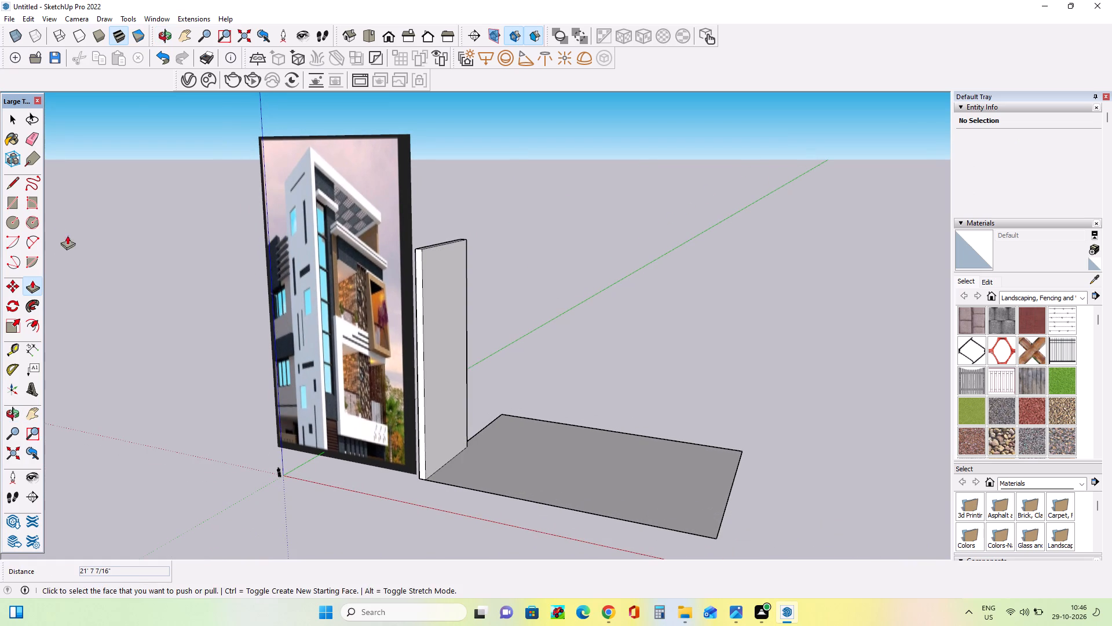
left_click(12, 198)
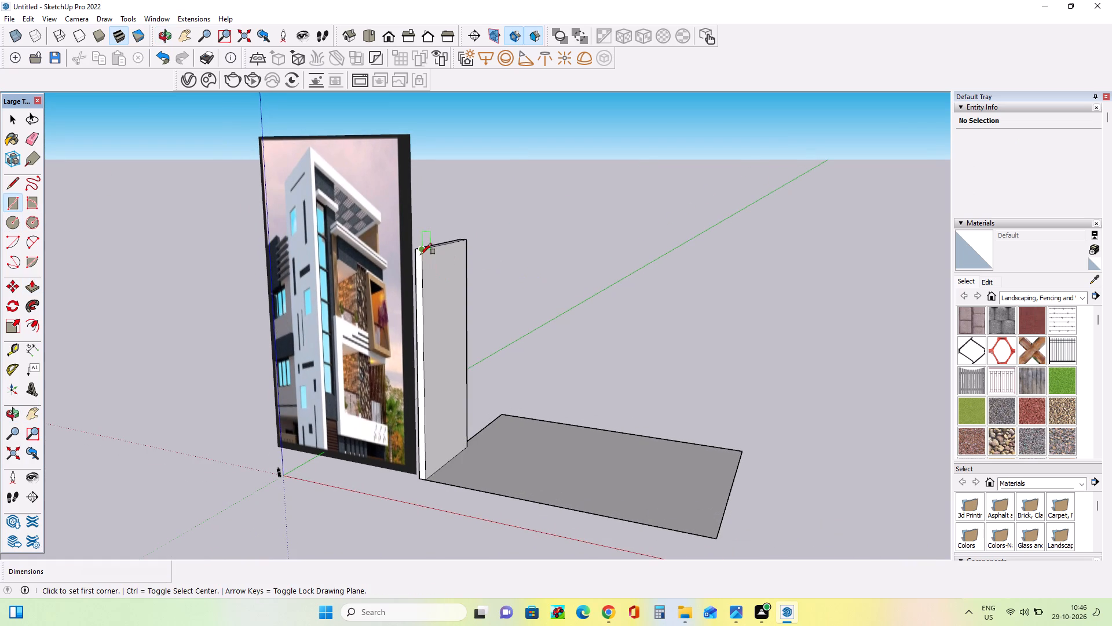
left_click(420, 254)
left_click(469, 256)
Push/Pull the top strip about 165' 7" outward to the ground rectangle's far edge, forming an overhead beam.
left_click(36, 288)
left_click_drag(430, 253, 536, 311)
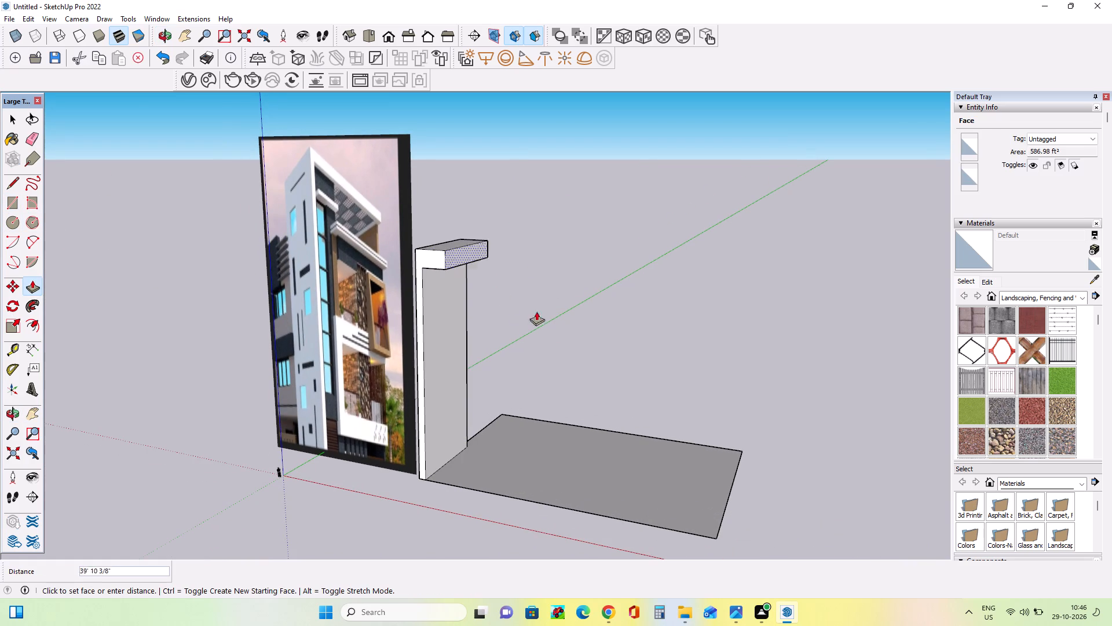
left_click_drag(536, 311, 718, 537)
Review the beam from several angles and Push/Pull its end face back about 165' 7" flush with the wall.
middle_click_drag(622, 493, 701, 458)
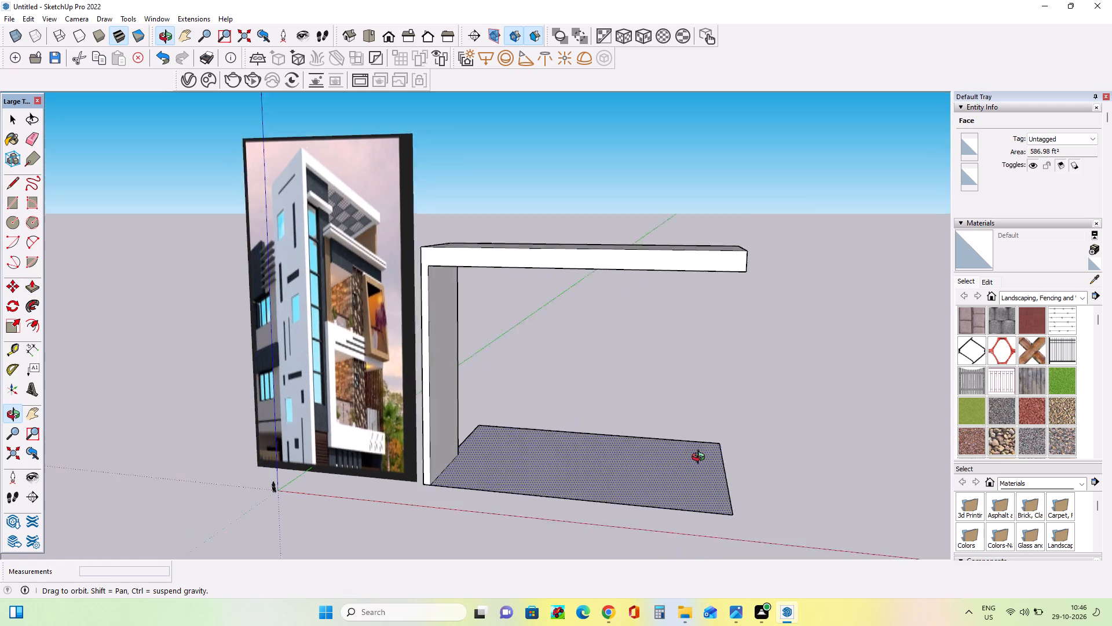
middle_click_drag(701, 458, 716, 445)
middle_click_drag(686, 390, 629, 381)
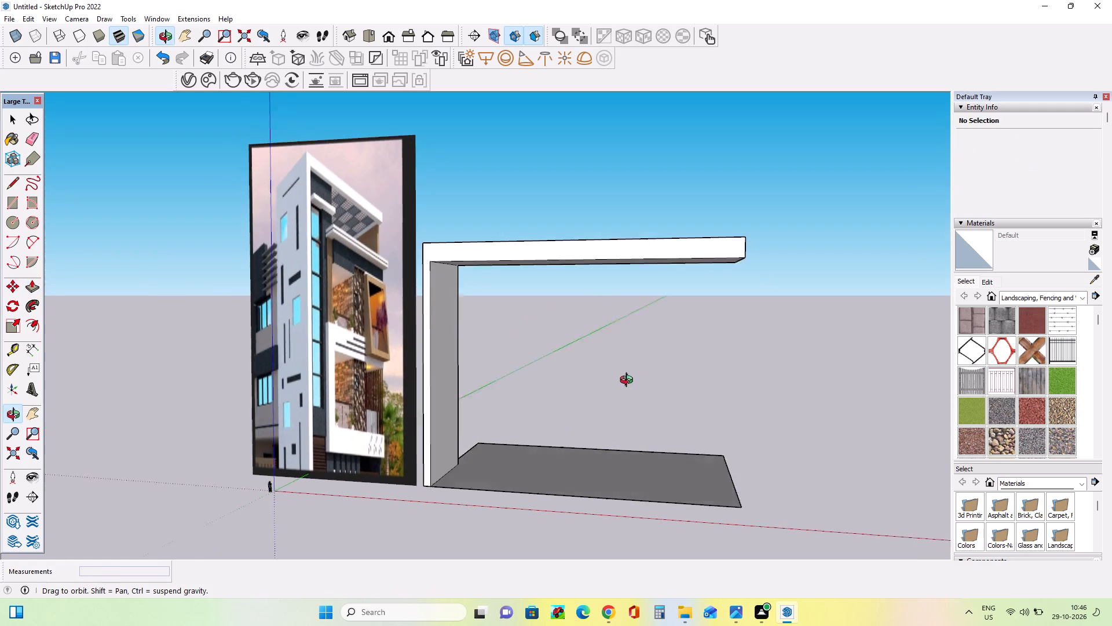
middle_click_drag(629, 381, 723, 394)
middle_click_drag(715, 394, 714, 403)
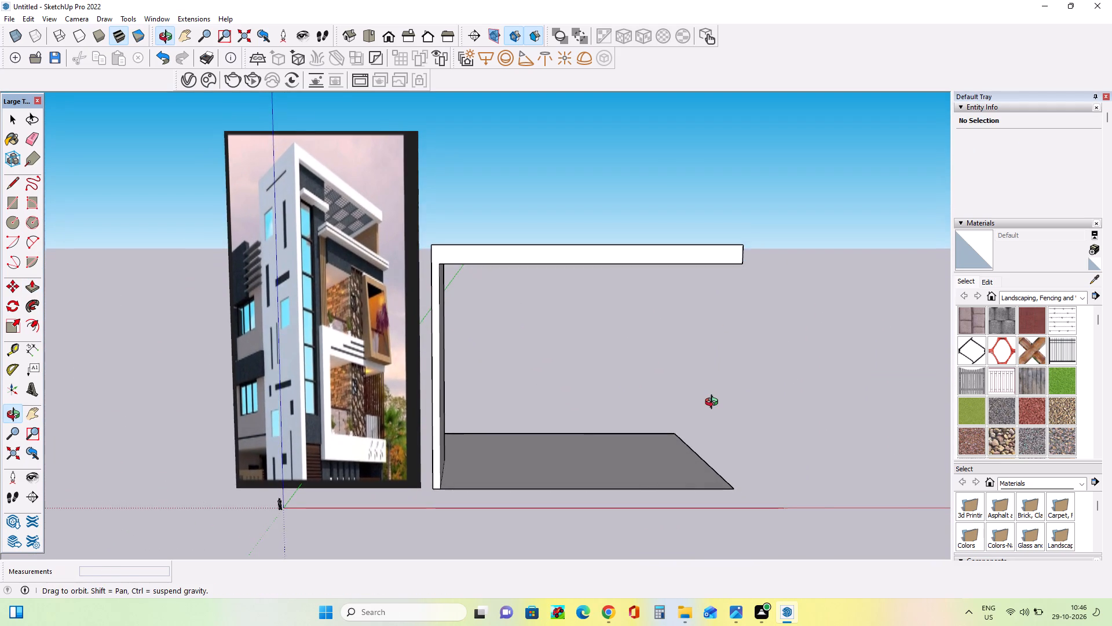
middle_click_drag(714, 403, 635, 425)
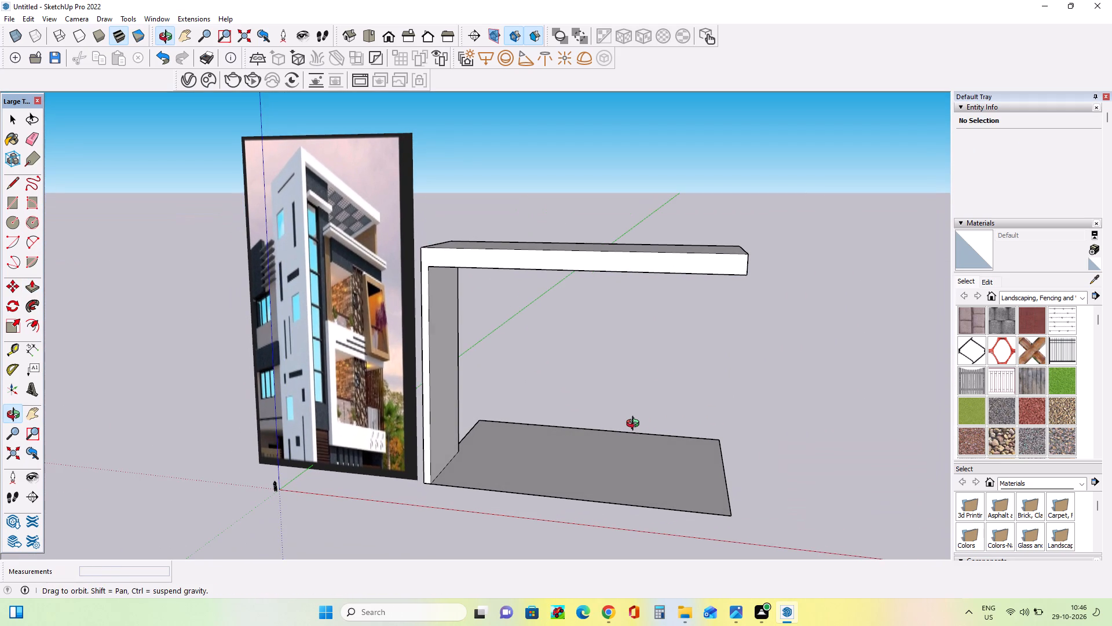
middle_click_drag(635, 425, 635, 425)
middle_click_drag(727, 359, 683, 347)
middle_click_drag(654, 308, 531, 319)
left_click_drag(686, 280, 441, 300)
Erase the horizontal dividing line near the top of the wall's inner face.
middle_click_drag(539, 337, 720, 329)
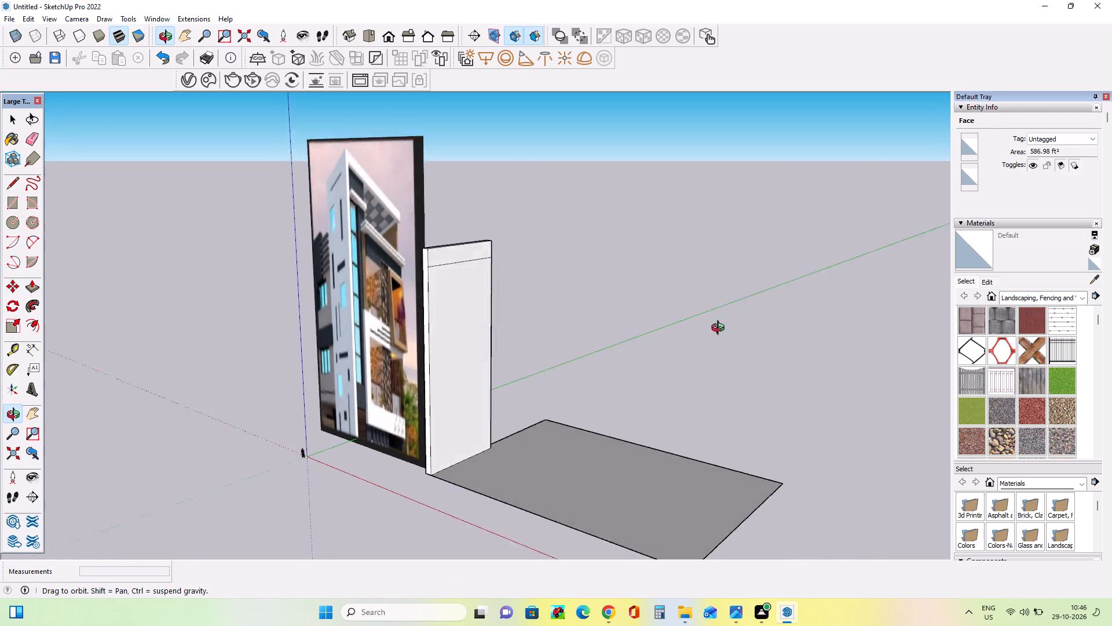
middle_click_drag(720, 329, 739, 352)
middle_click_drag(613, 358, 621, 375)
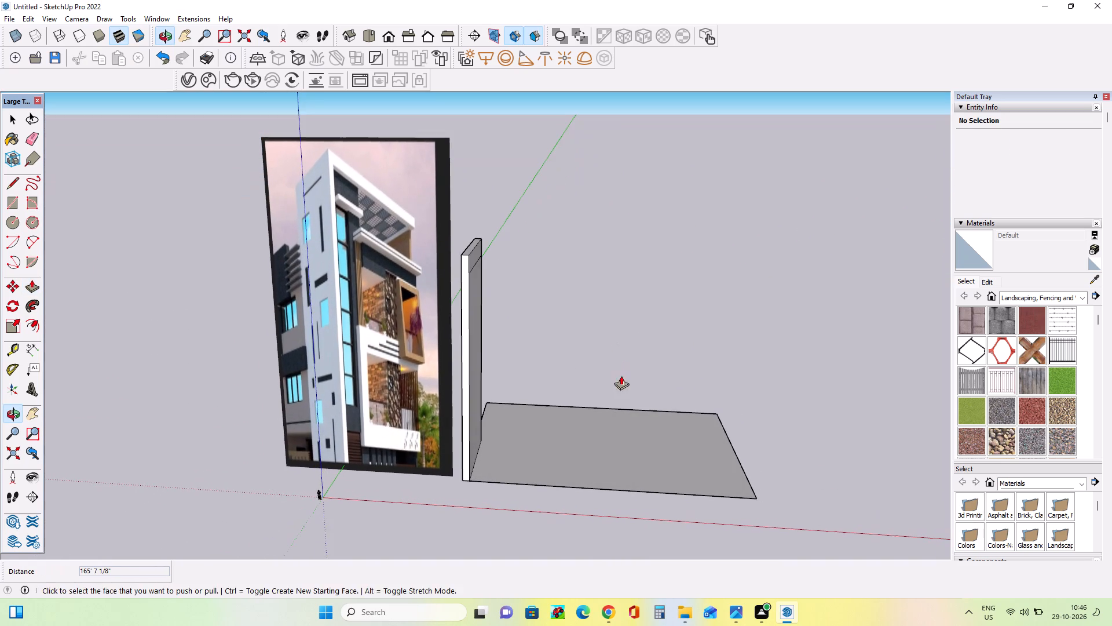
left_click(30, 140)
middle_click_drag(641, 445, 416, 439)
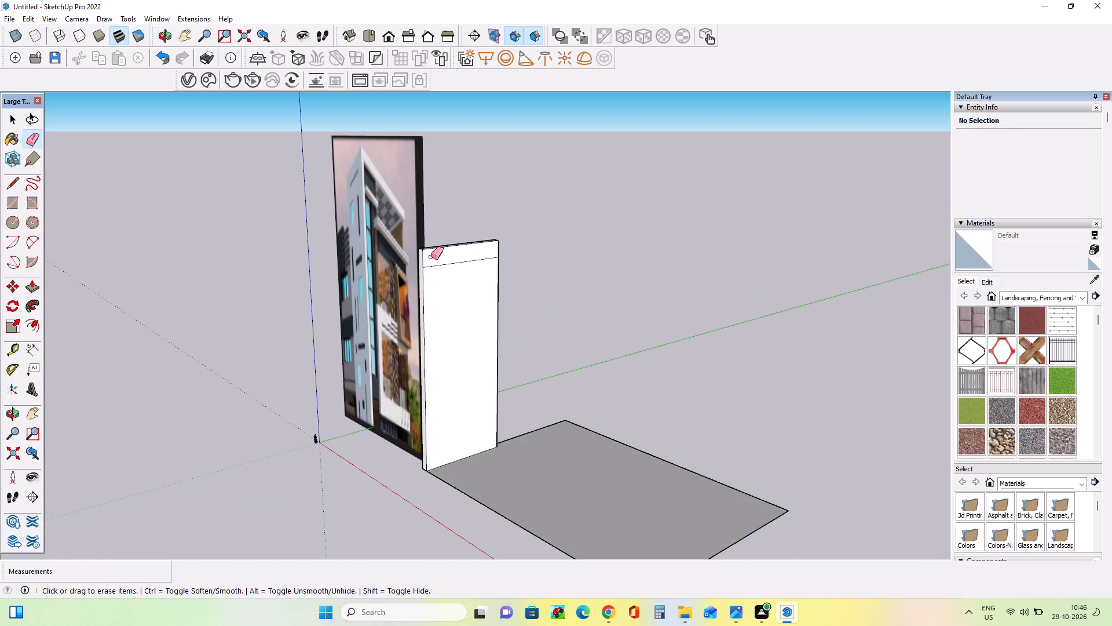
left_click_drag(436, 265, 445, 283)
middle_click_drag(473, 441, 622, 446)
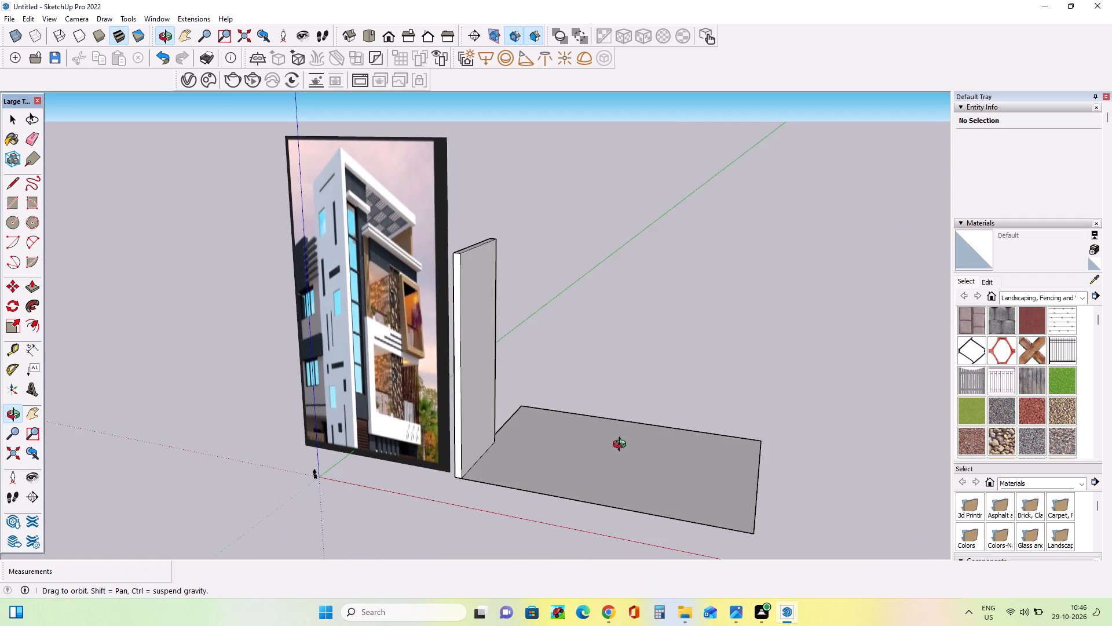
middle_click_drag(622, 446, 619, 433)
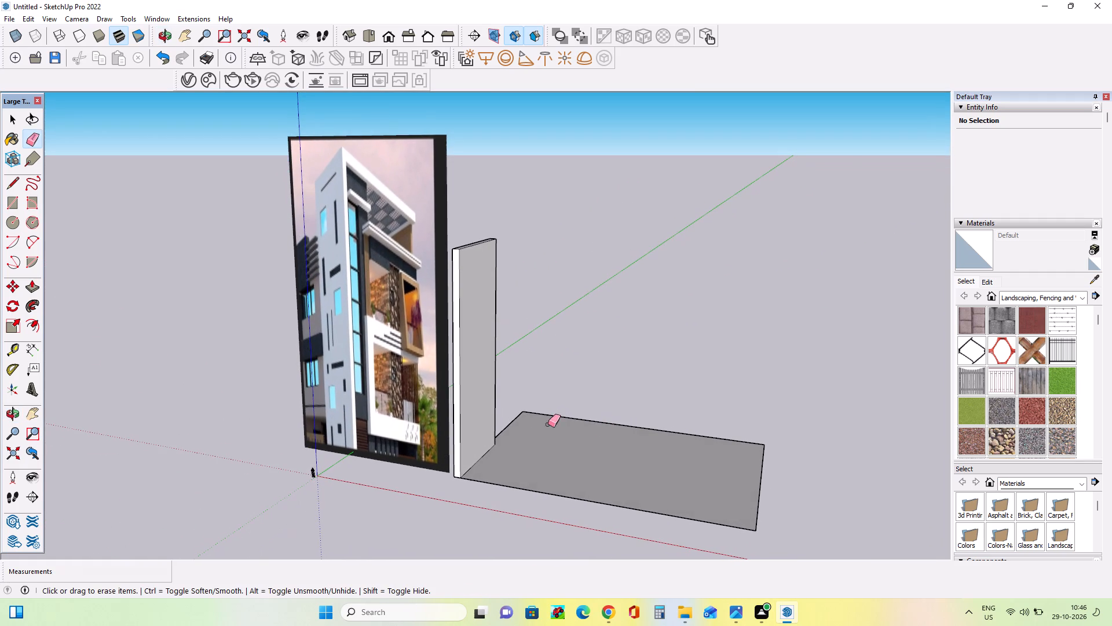
Draw a rectangle about 40' 11" by 25' 3" on the ground against the inner face of the tall wall.
middle_click_drag(544, 428, 559, 449)
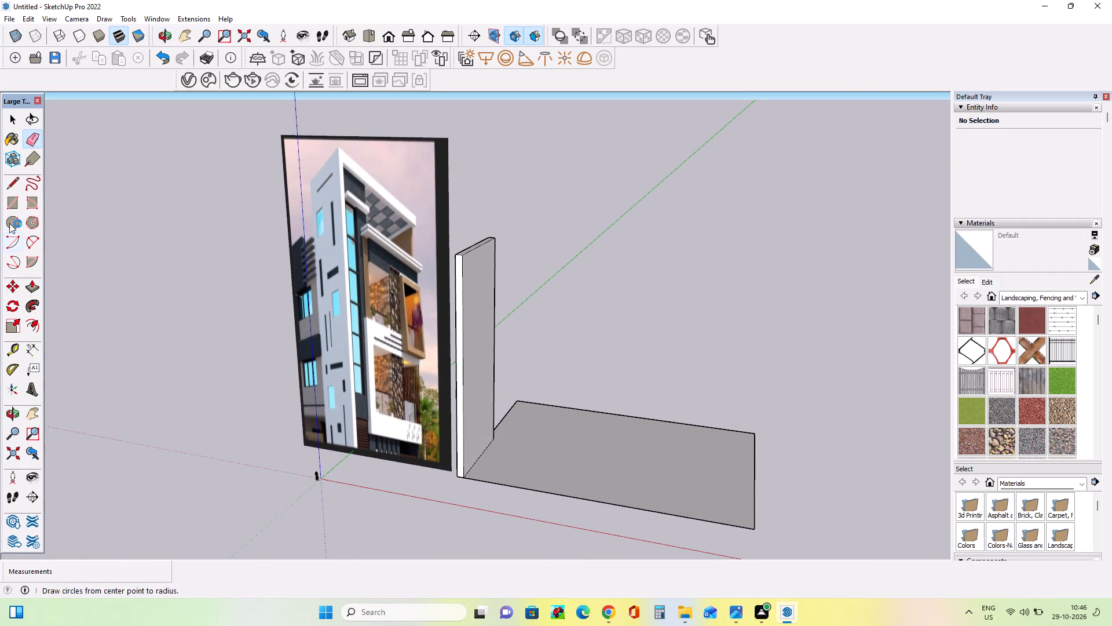
left_click(13, 199)
middle_click_drag(380, 446, 394, 478)
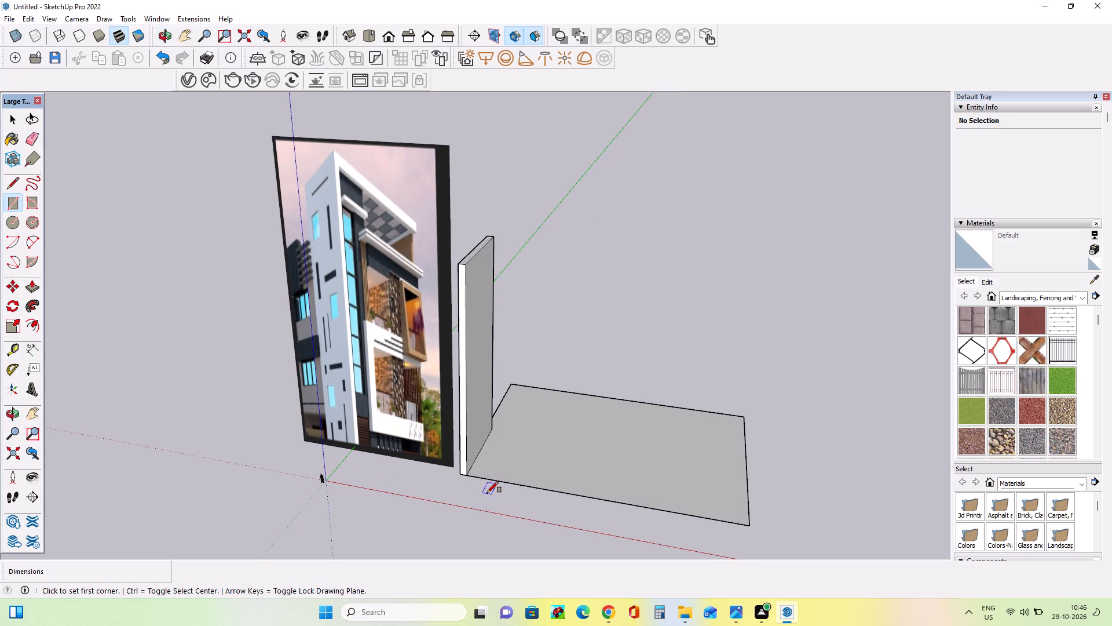
scroll(487, 493, "up", 1)
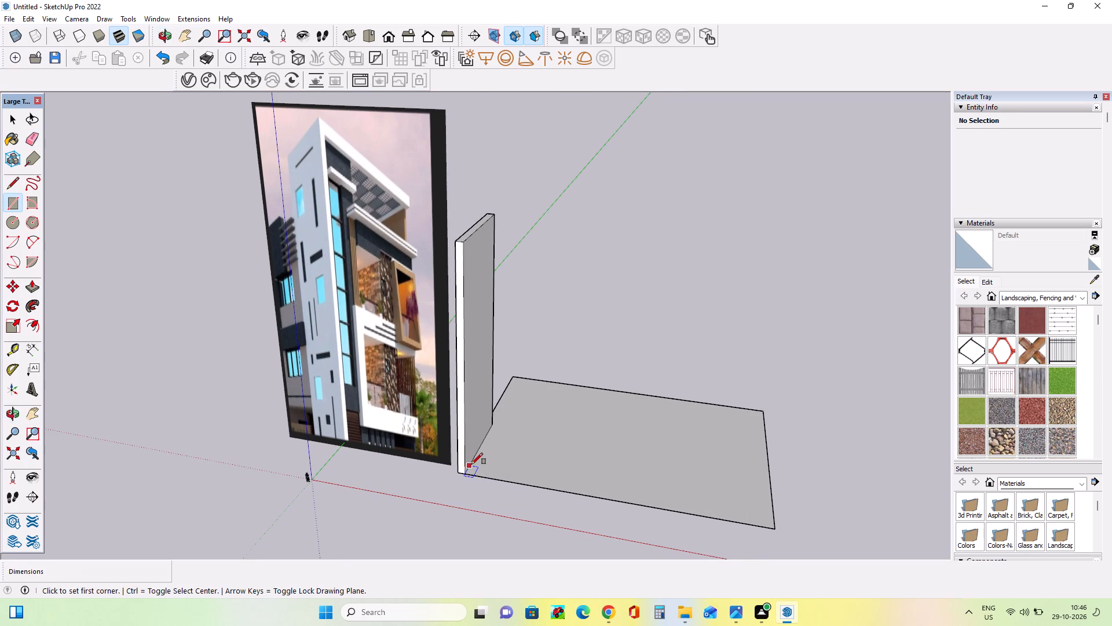
scroll(474, 463, "up", 3)
left_click(474, 464)
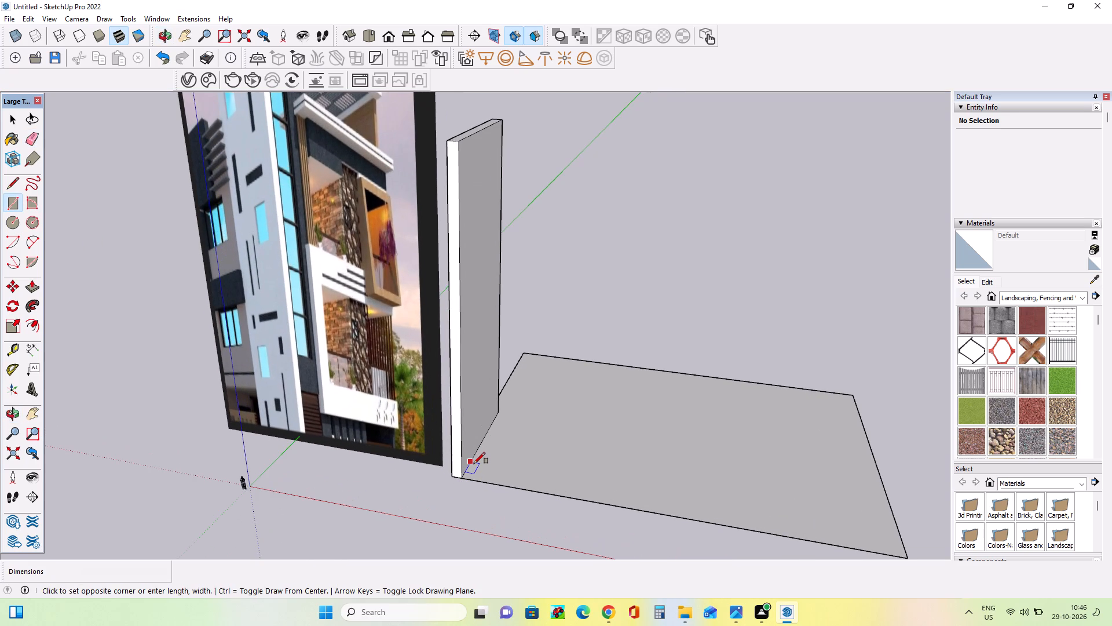
left_click(549, 423)
Push/Pull the small ground rectangle upward into a tall block level with the wall's top.
middle_click_drag(542, 523, 554, 514)
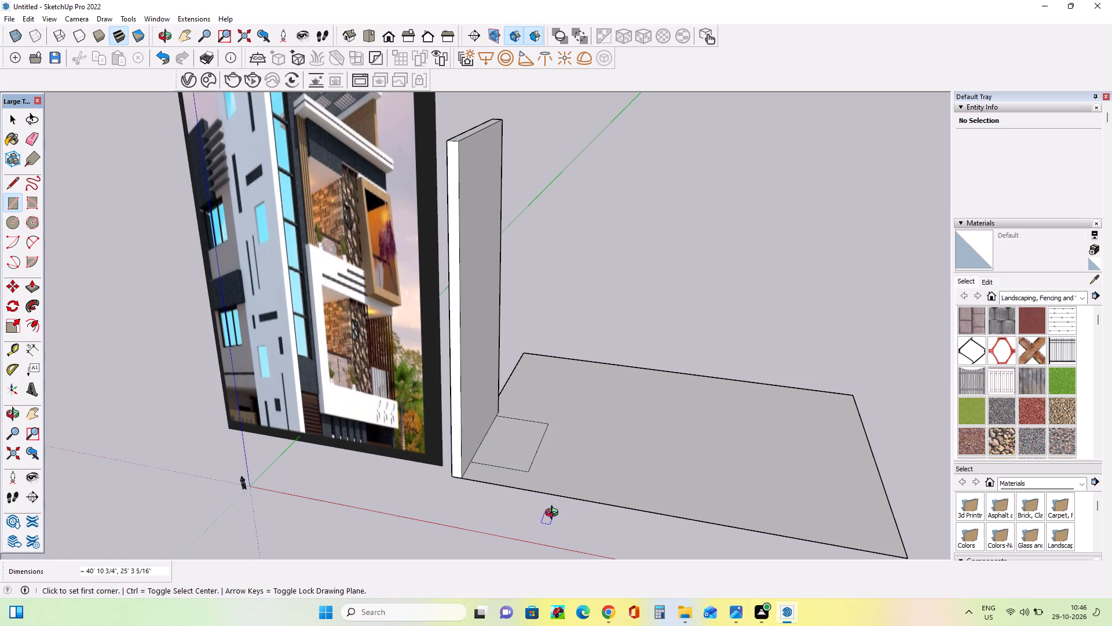
middle_click_drag(554, 514, 562, 497)
scroll(562, 497, "down", 6)
middle_click_drag(547, 505, 548, 511)
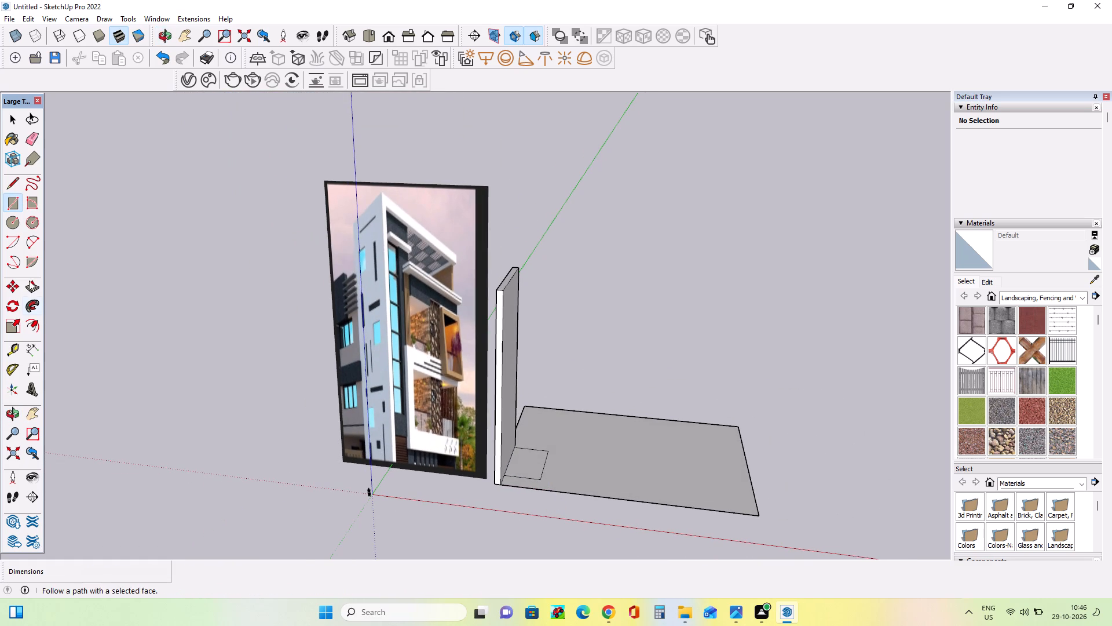
left_click(30, 287)
left_click_drag(526, 469, 510, 286)
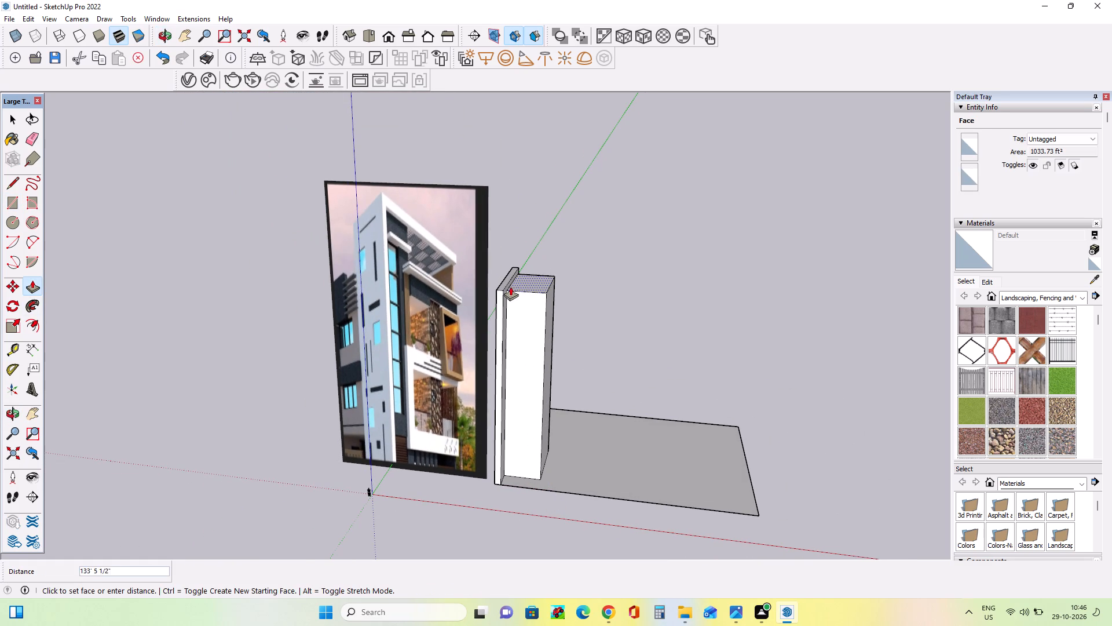
left_click_drag(510, 286, 502, 286)
Widen the block by pulling its side face about 6' 11" outward, away from the wall.
middle_click_drag(552, 409, 399, 373)
left_click_drag(514, 444, 520, 453)
Push/Pull the wall's top face up about 25' 9" so the wall rises above the block.
middle_click_drag(466, 477, 635, 525)
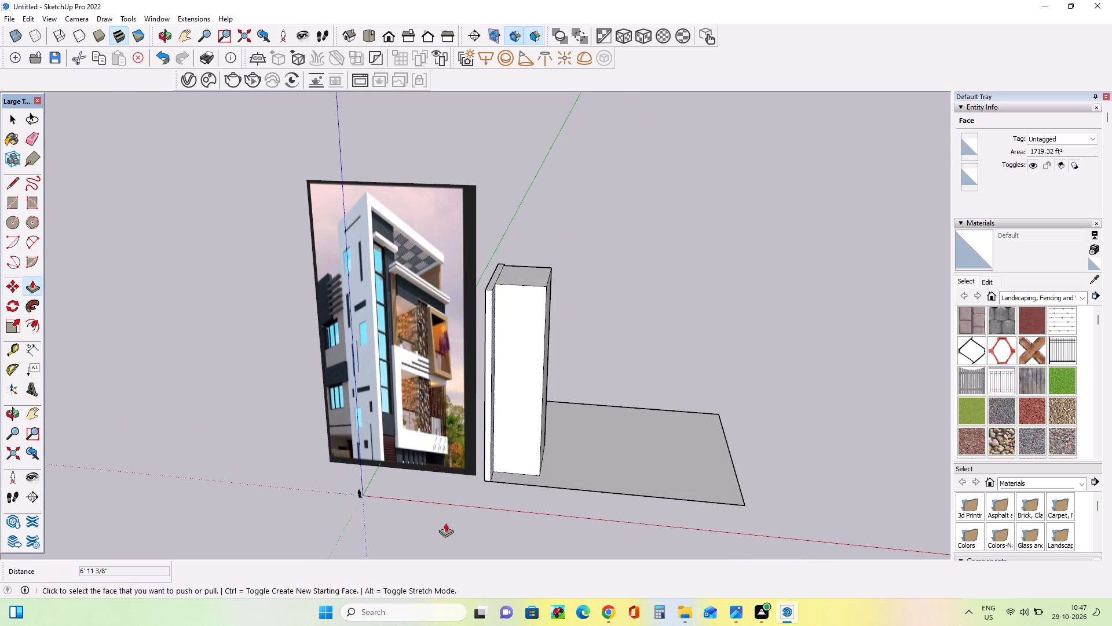
middle_click_drag(445, 524, 425, 508)
scroll(463, 261, "up", 3)
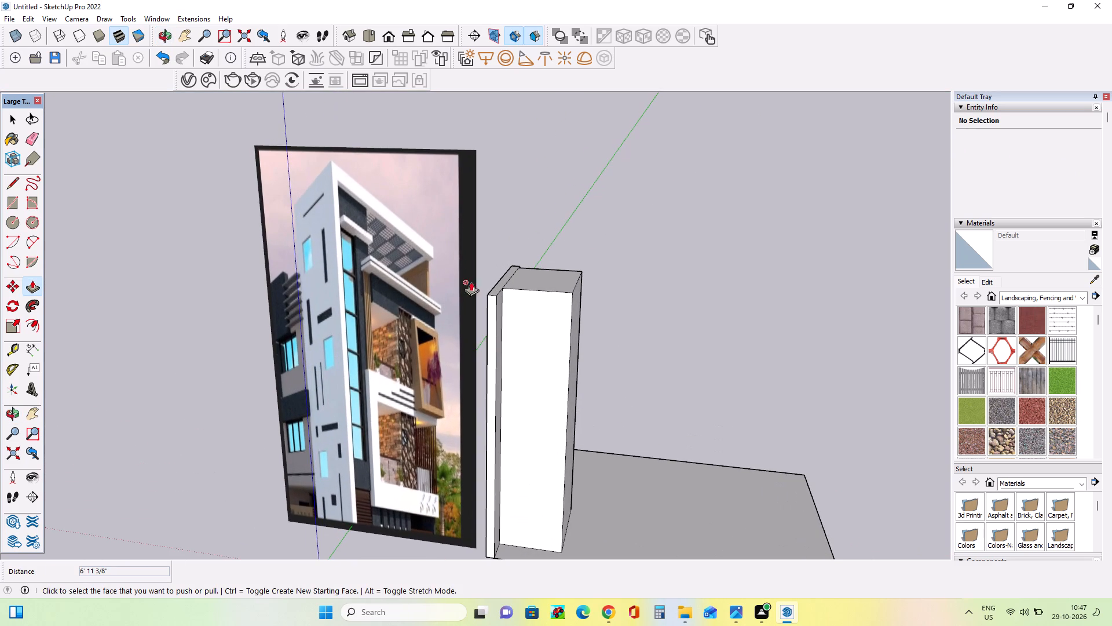
left_click_drag(492, 294, 515, 238)
Examine the white frame, window strip and balconies in the reference image and compare them with the wall and block.
scroll(441, 315, "down", 3)
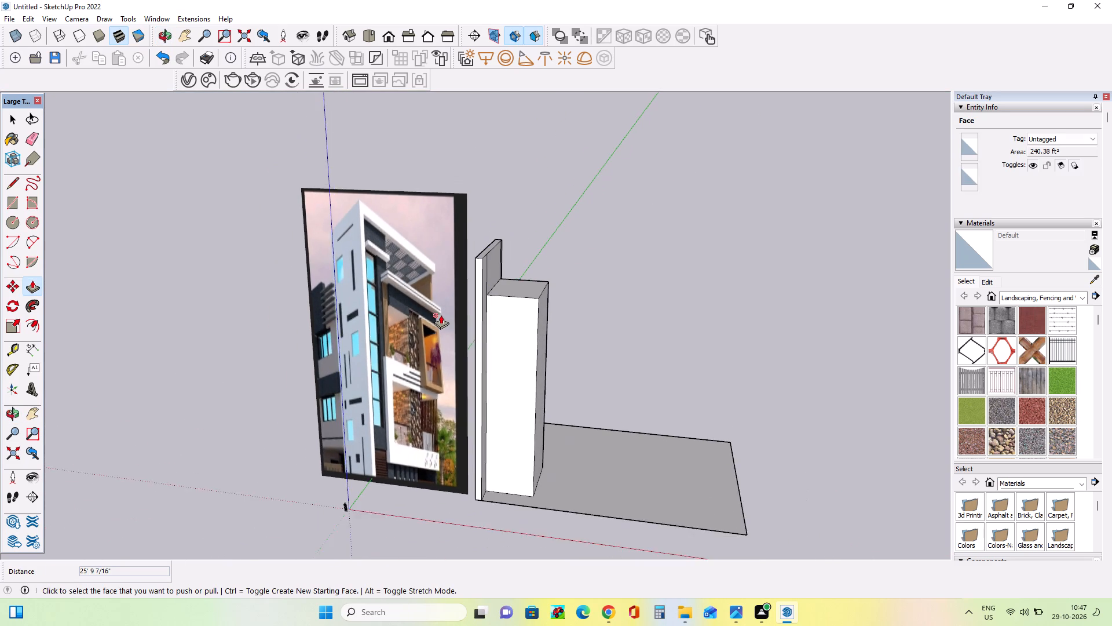
scroll(441, 315, "down", 3)
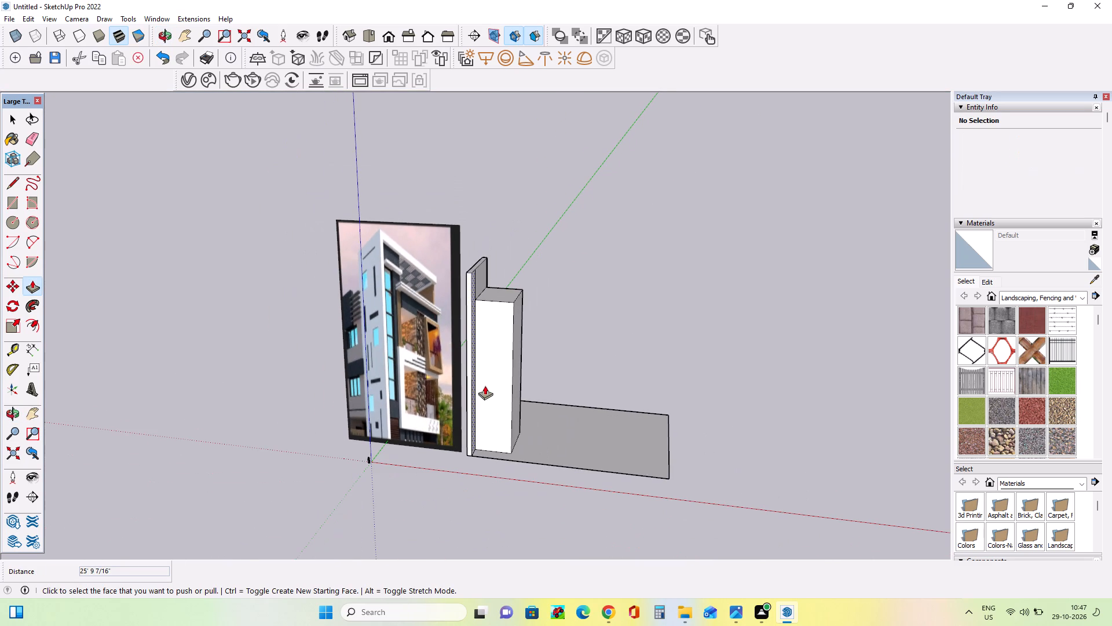
middle_click_drag(487, 383, 493, 366)
scroll(499, 370, "up", 3)
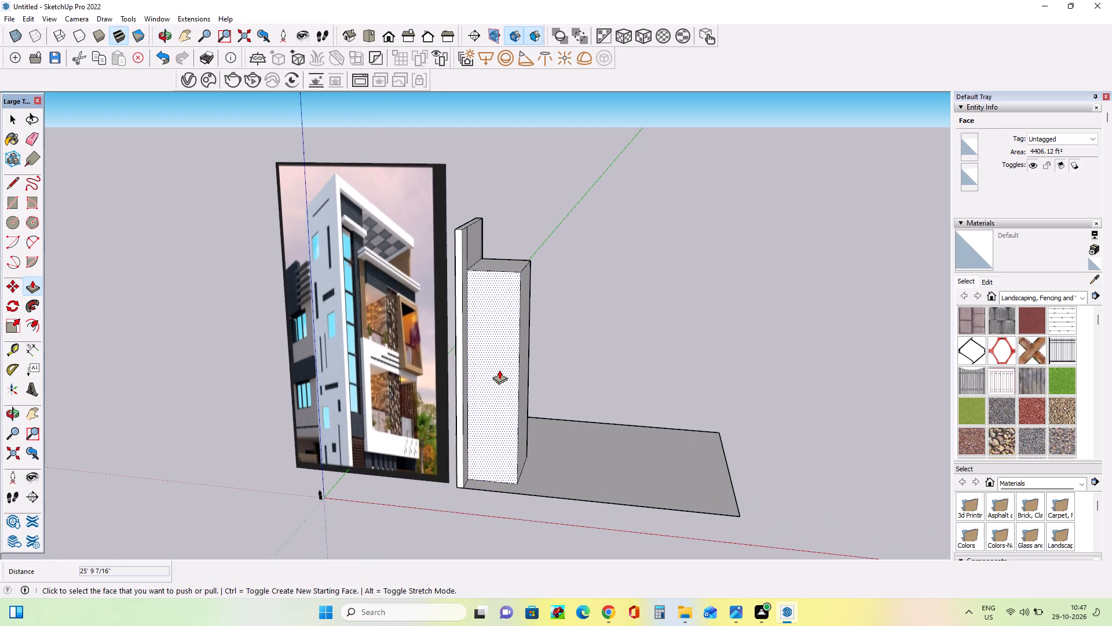
middle_click_drag(501, 371, 510, 379)
scroll(355, 420, "up", 3)
scroll(436, 431, "up", 1)
middle_click_drag(435, 430, 401, 388)
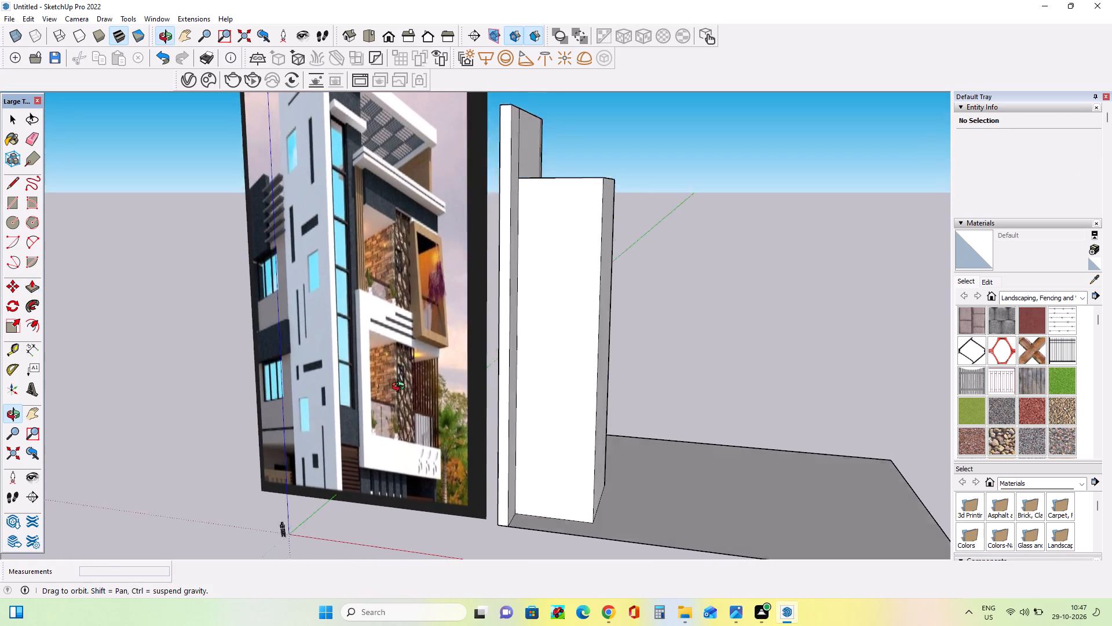
middle_click_drag(401, 388, 396, 379)
scroll(512, 390, "down", 7)
middle_click_drag(590, 439, 511, 425)
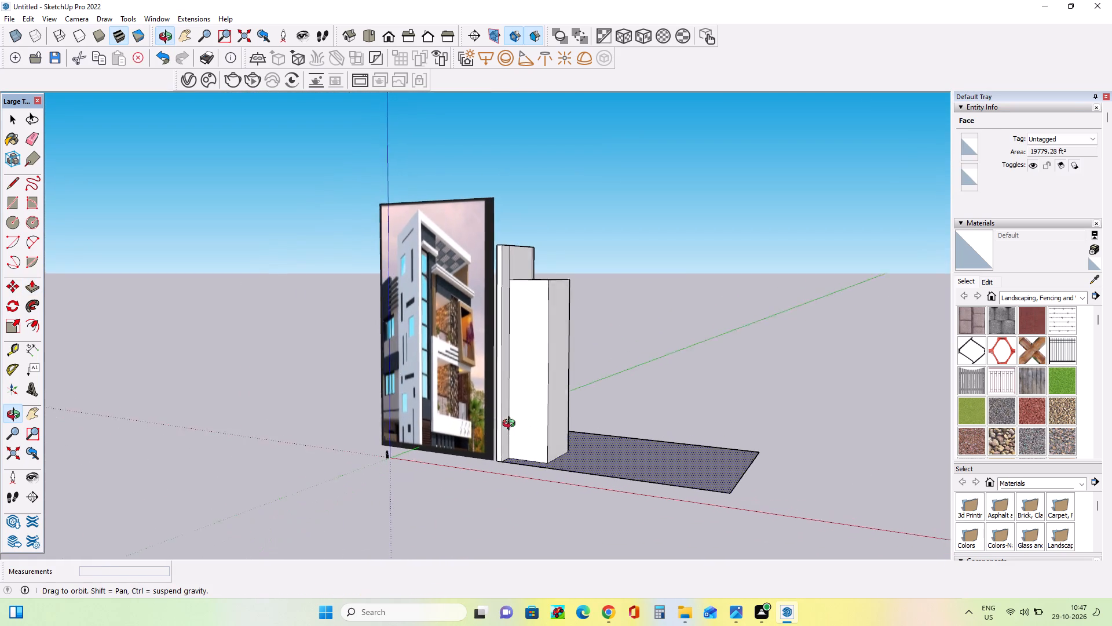
middle_click_drag(511, 425, 507, 425)
scroll(425, 366, "up", 15)
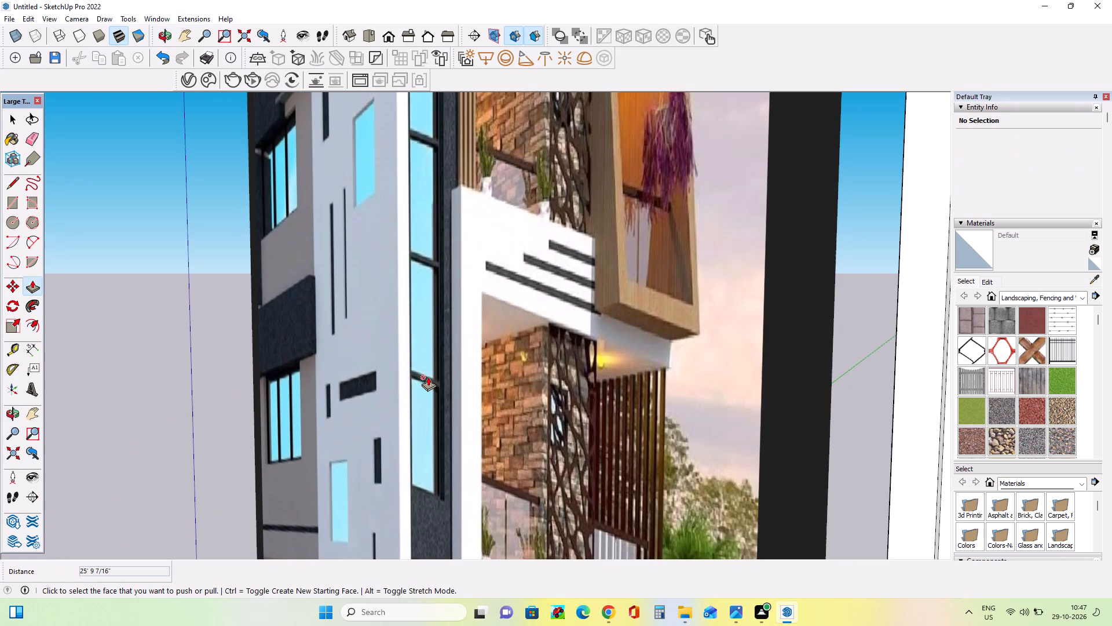
scroll(428, 377, "down", 7)
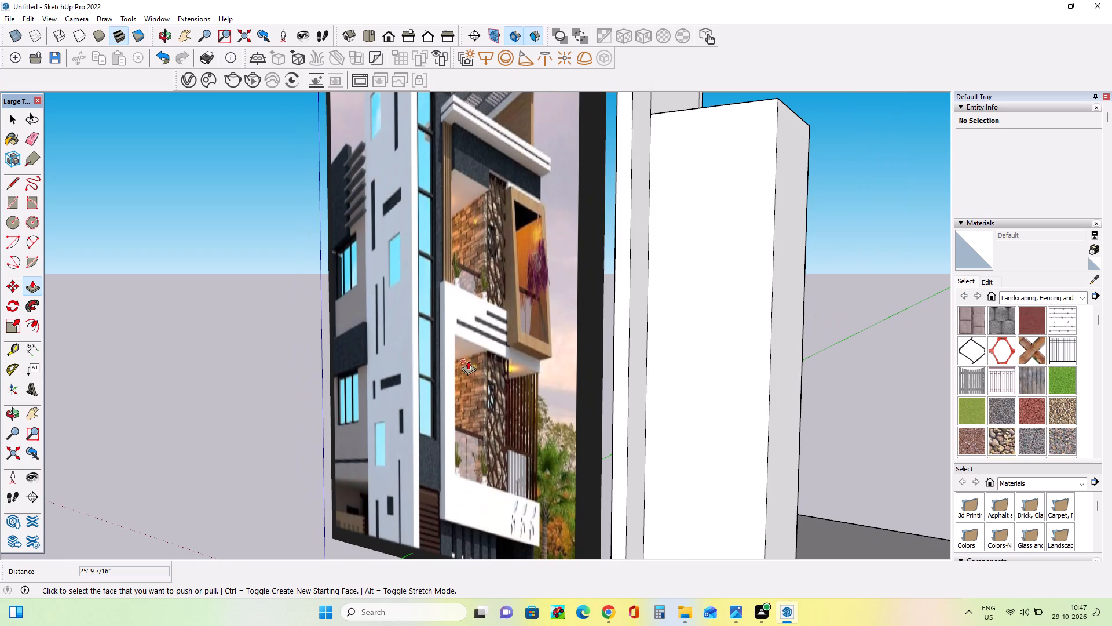
scroll(414, 372, "up", 3)
scroll(414, 372, "down", 10)
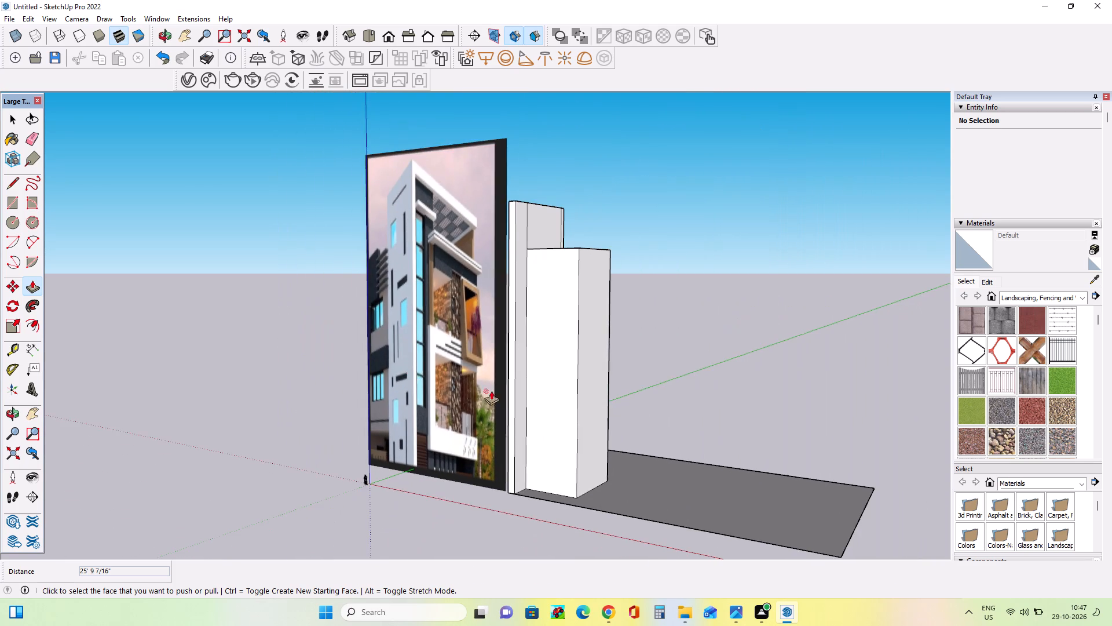
Narrow the block by pushing its outer side face about 6' 1" inward, toward the wall.
middle_click_drag(504, 399, 488, 372)
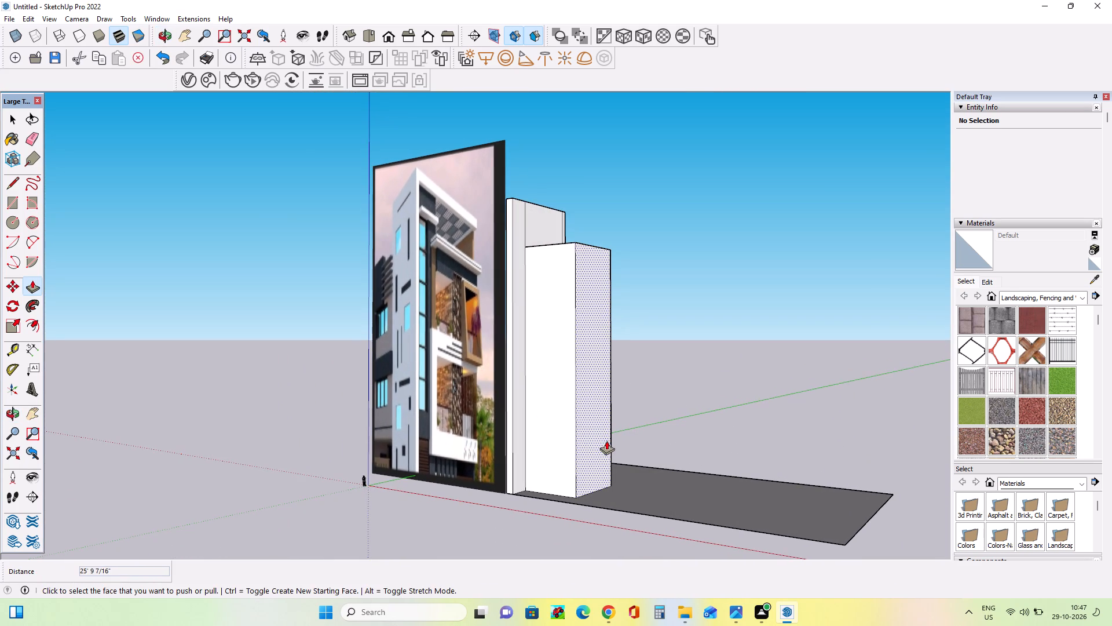
left_click_drag(603, 441, 594, 435)
Compare the narrowed block's proportions with the window strip and balcony volumes in the reference image.
middle_click_drag(586, 453, 628, 492)
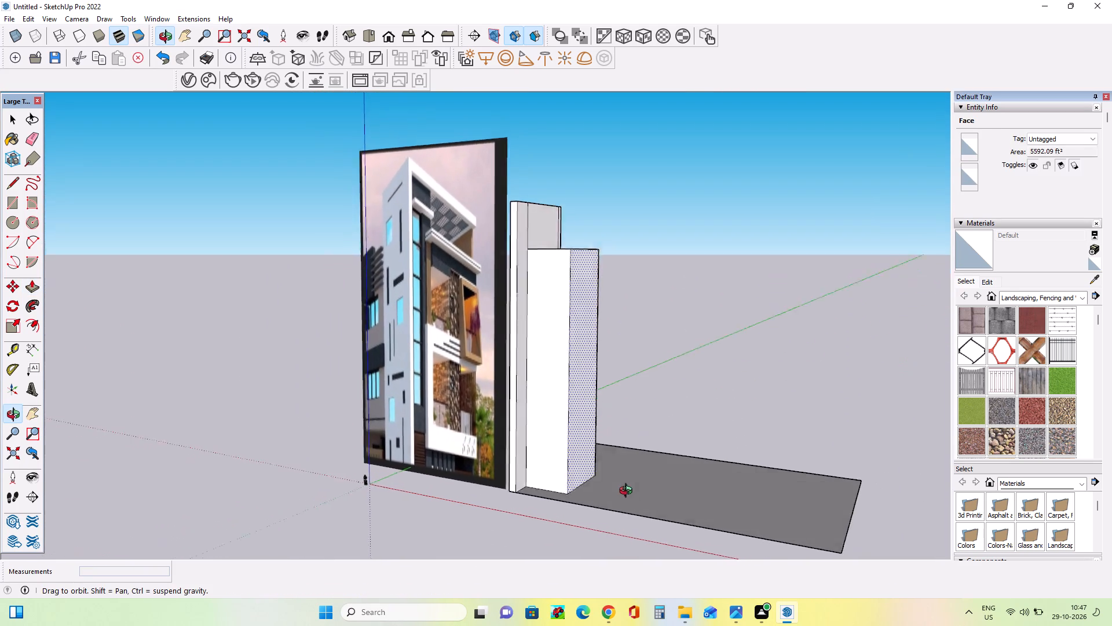
middle_click_drag(628, 492, 726, 530)
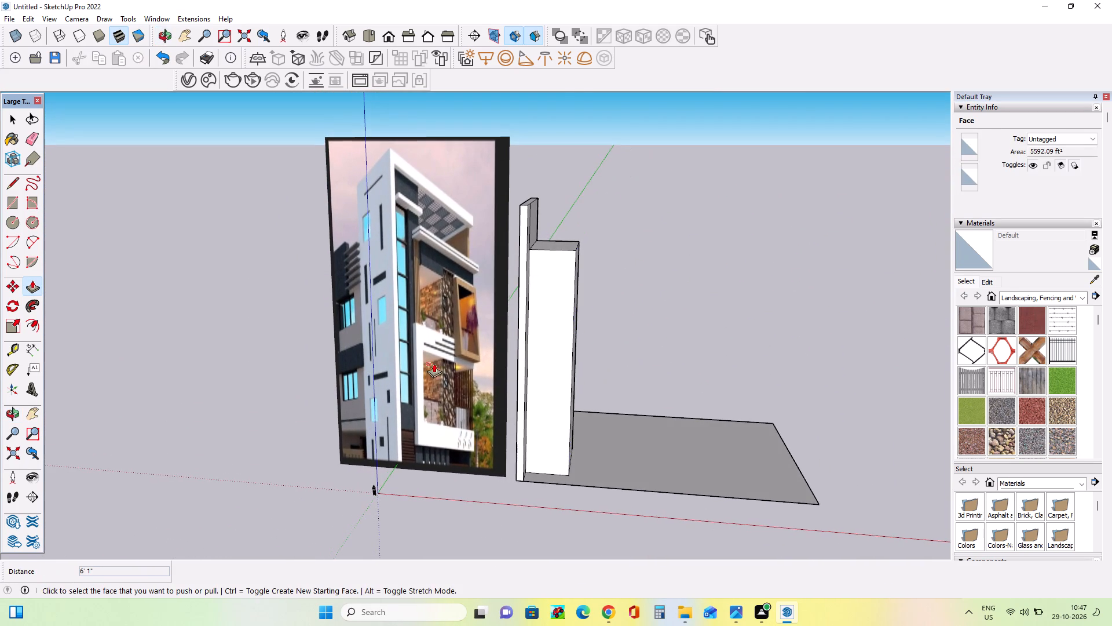
scroll(412, 322, "up", 12)
scroll(440, 395, "down", 3)
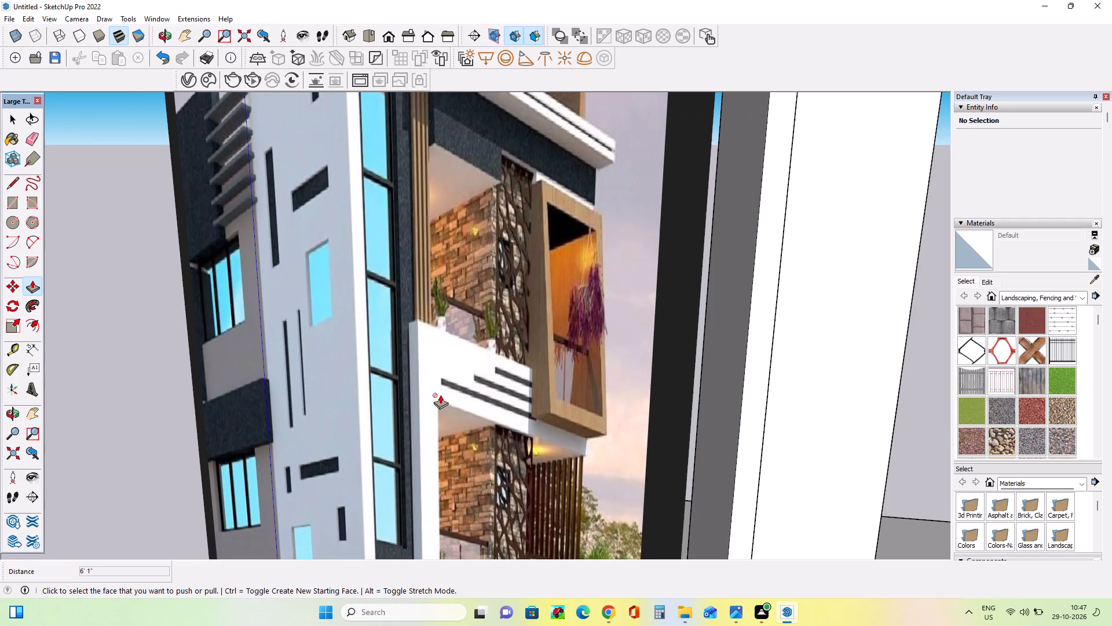
scroll(440, 395, "down", 6)
middle_click_drag(438, 395, 400, 372)
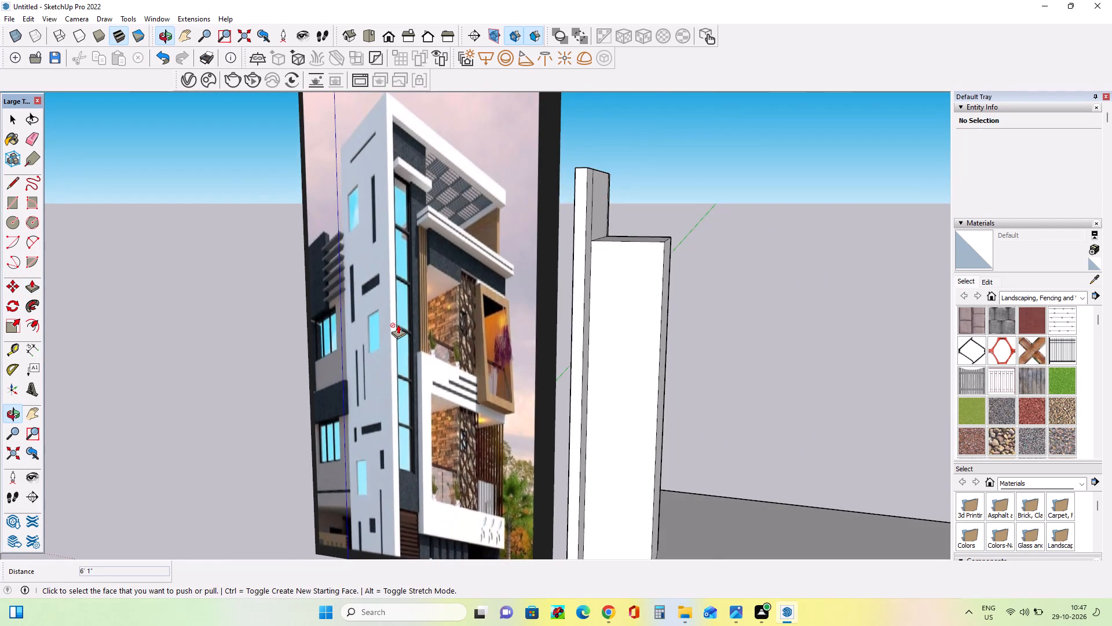
scroll(398, 325, "up", 7)
scroll(405, 340, "down", 11)
middle_click_drag(497, 390, 497, 399)
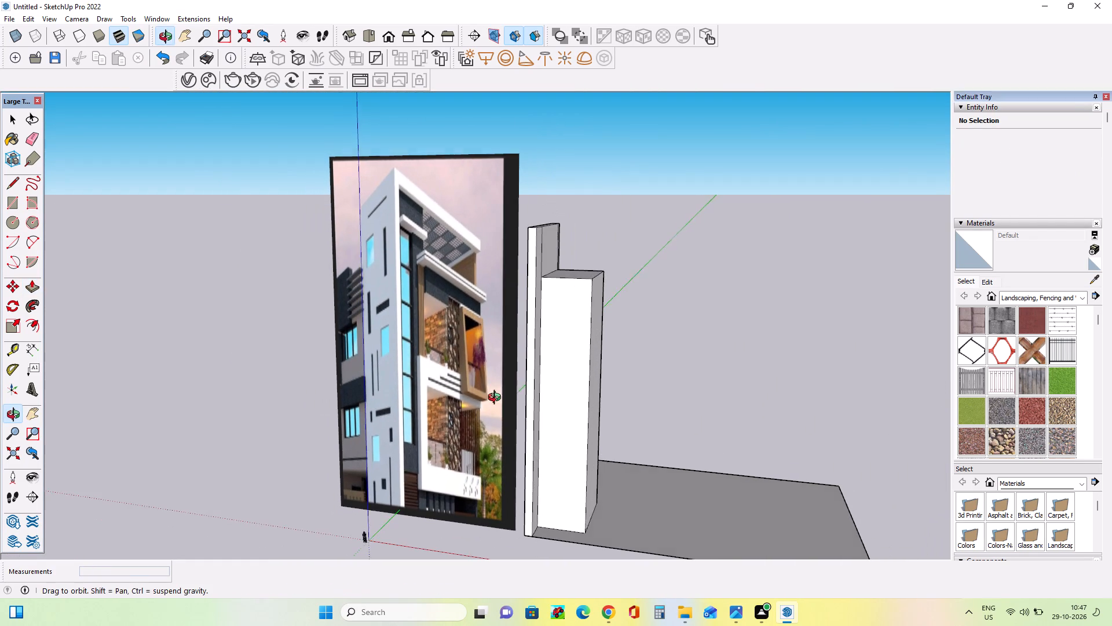
middle_click_drag(497, 399, 501, 395)
Push/Pull the block's outer side face about 3' 4" outward, away from the wall.
middle_click_drag(667, 434, 610, 447)
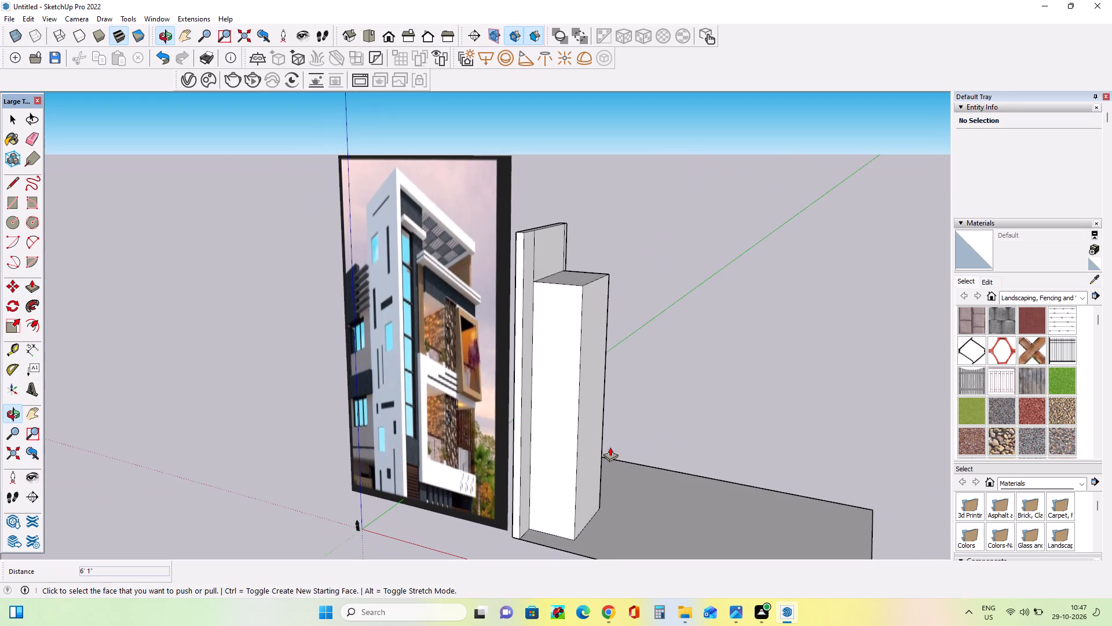
left_click_drag(599, 441, 605, 445)
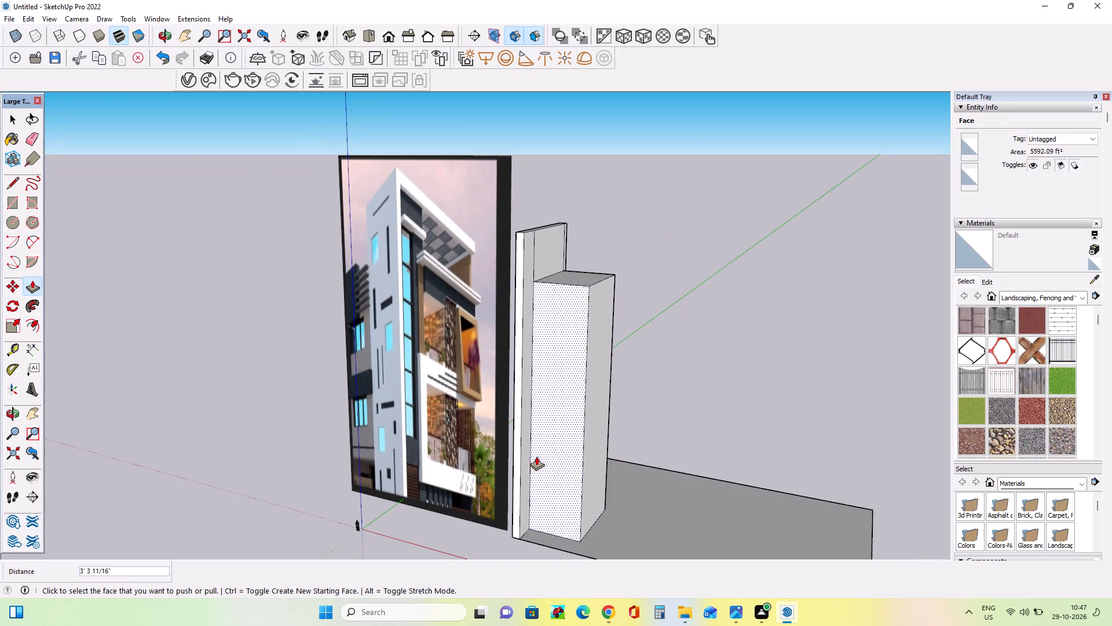
Examine the balcony levels in the reference image against the front face of the block.
middle_click_drag(537, 456, 567, 457)
scroll(438, 399, "up", 10)
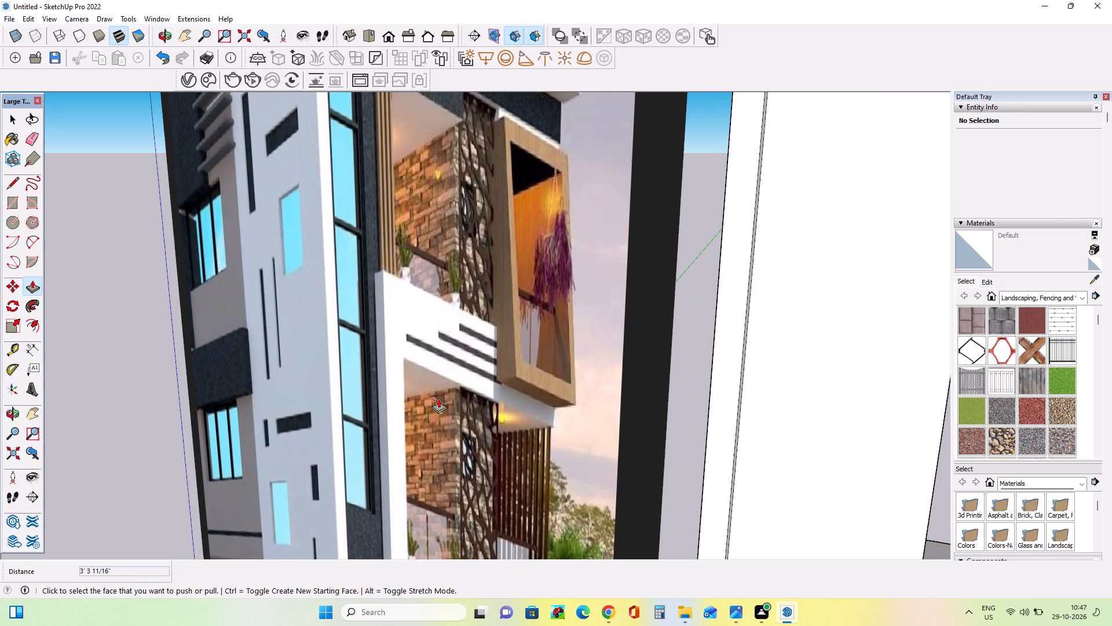
scroll(438, 399, "down", 7)
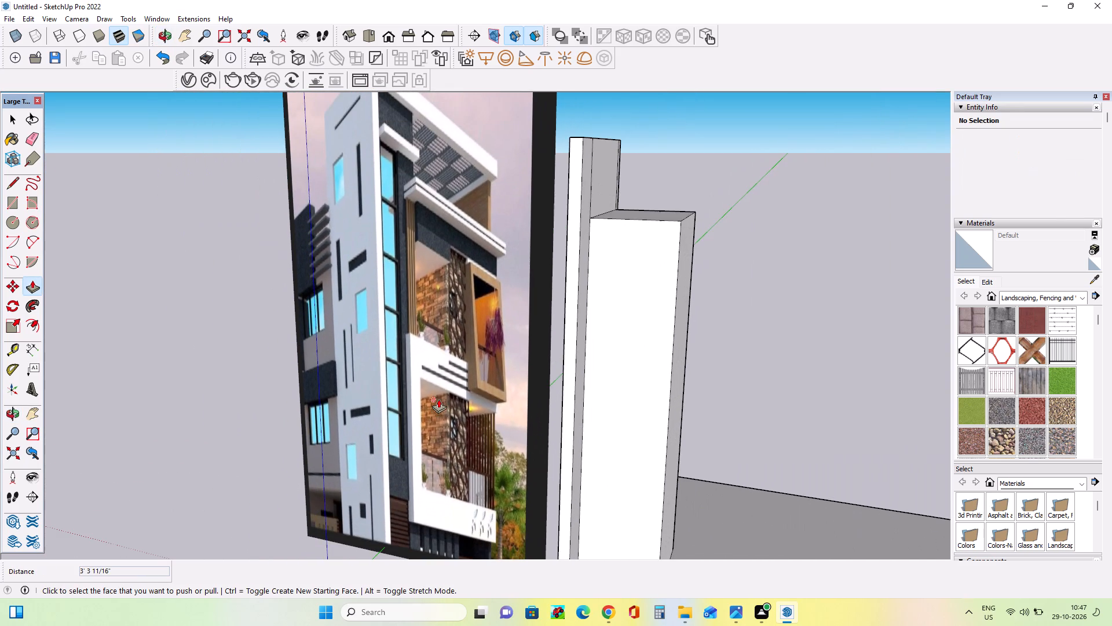
middle_click_drag(438, 399, 459, 389)
scroll(438, 399, "down", 1)
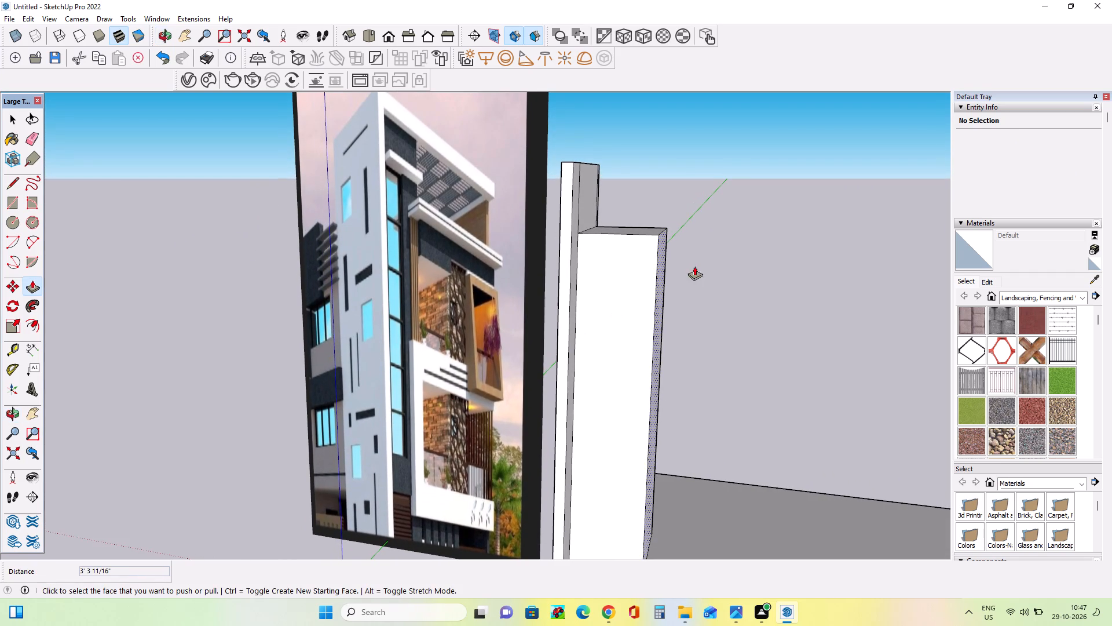
middle_click_drag(672, 256, 708, 213)
scroll(698, 213, "down", 3)
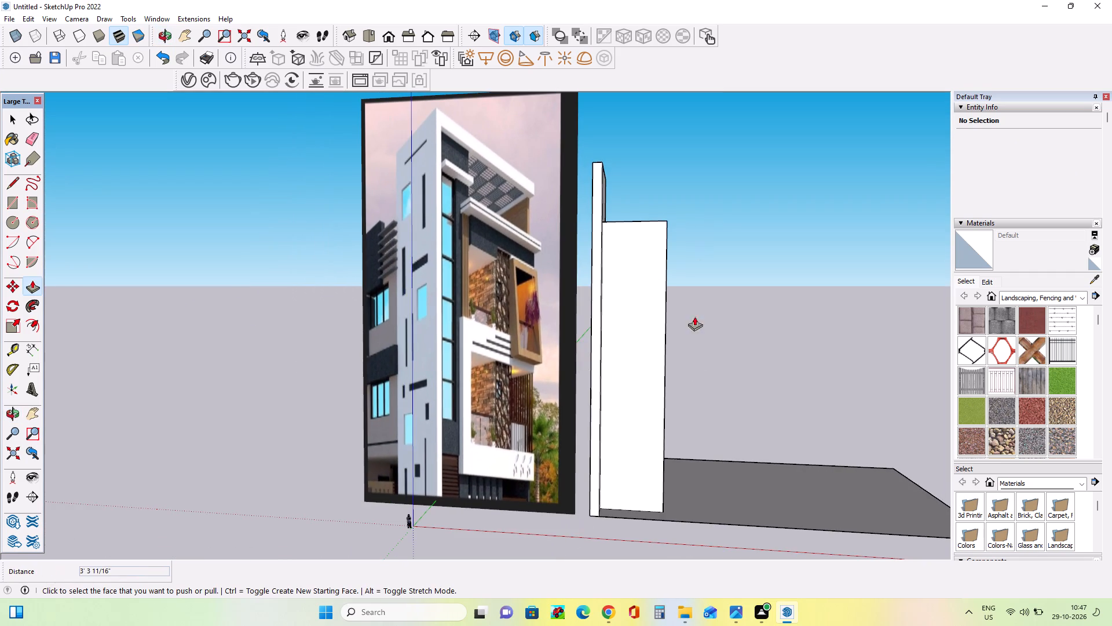
Draw a horizontal line across the block's front face slightly below mid-height, from the wall-side edge to the outer edge.
middle_click_drag(696, 414, 701, 427)
scroll(685, 484, "up", 2)
middle_click_drag(685, 484, 660, 479)
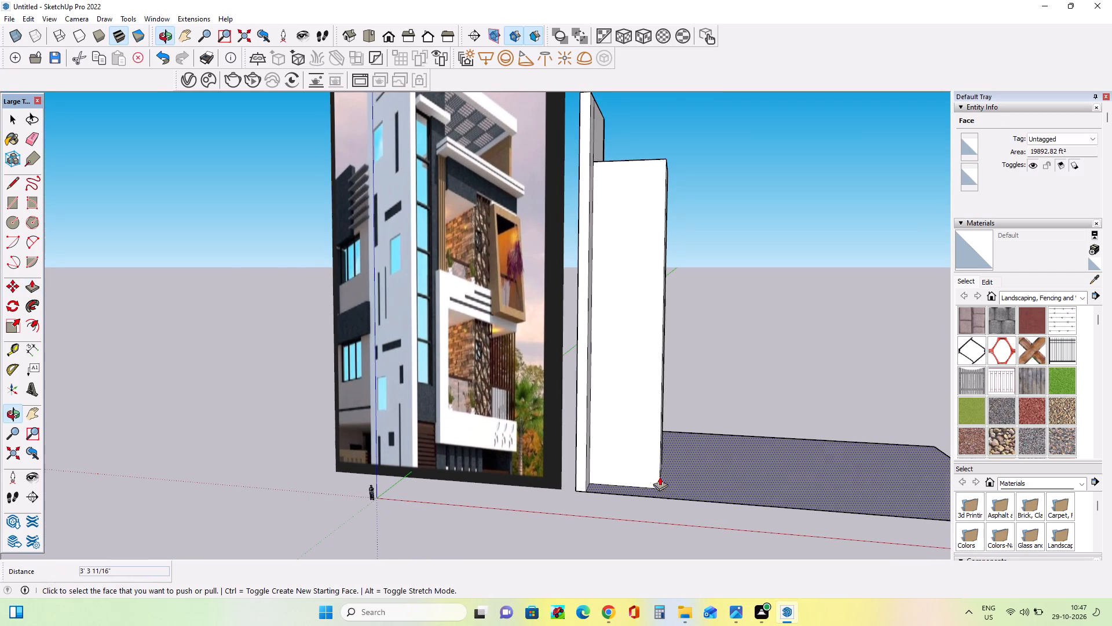
left_click(9, 185)
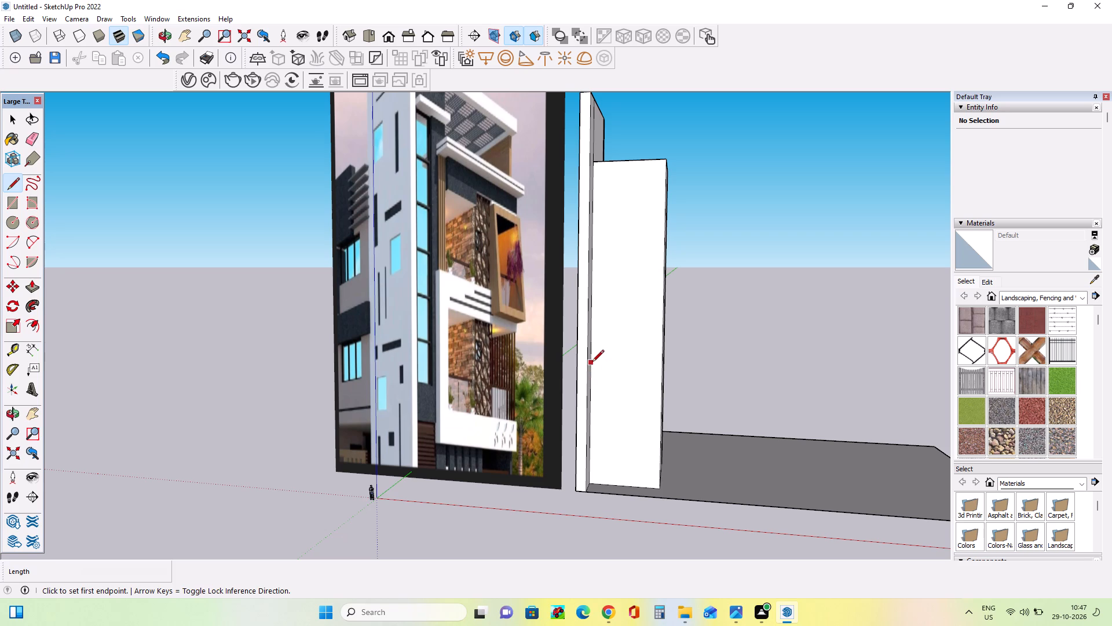
left_click(591, 343)
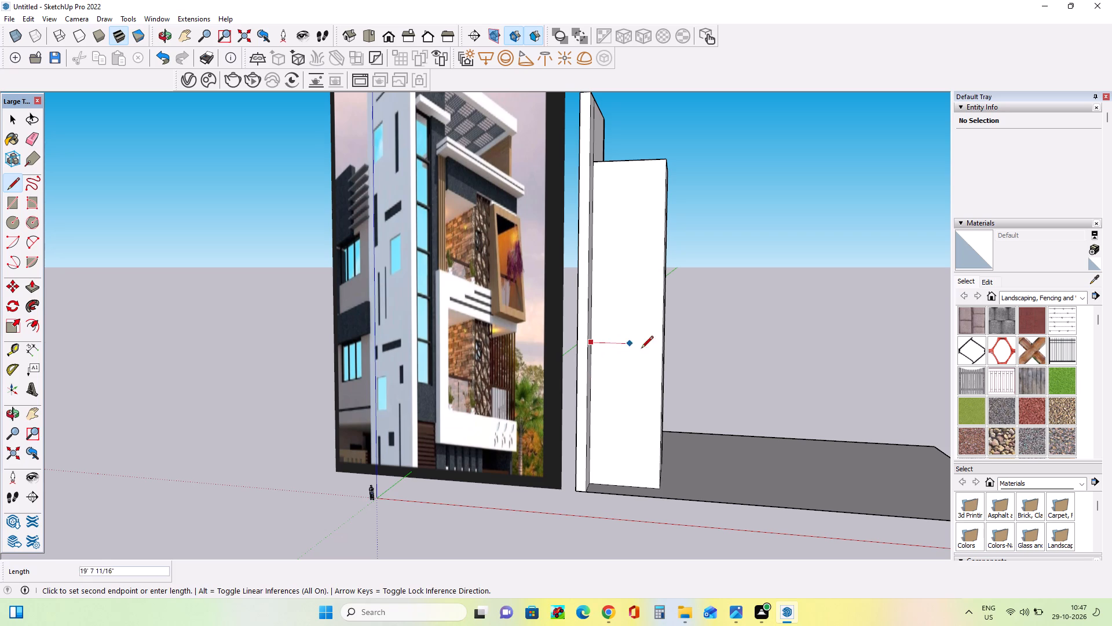
left_click(661, 345)
Compare the divided front face of the block with the floor levels in the reference image from several angles.
middle_click_drag(557, 347, 534, 329)
scroll(338, 299, "down", 2)
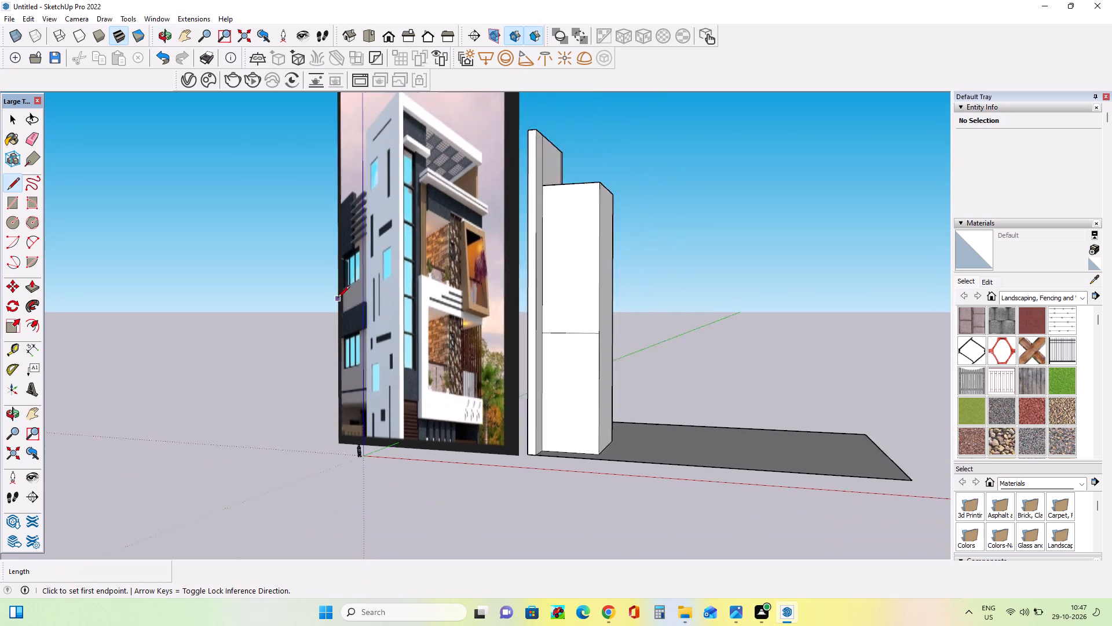
scroll(338, 299, "down", 5)
middle_click_drag(591, 387, 642, 493)
scroll(443, 332, "up", 5)
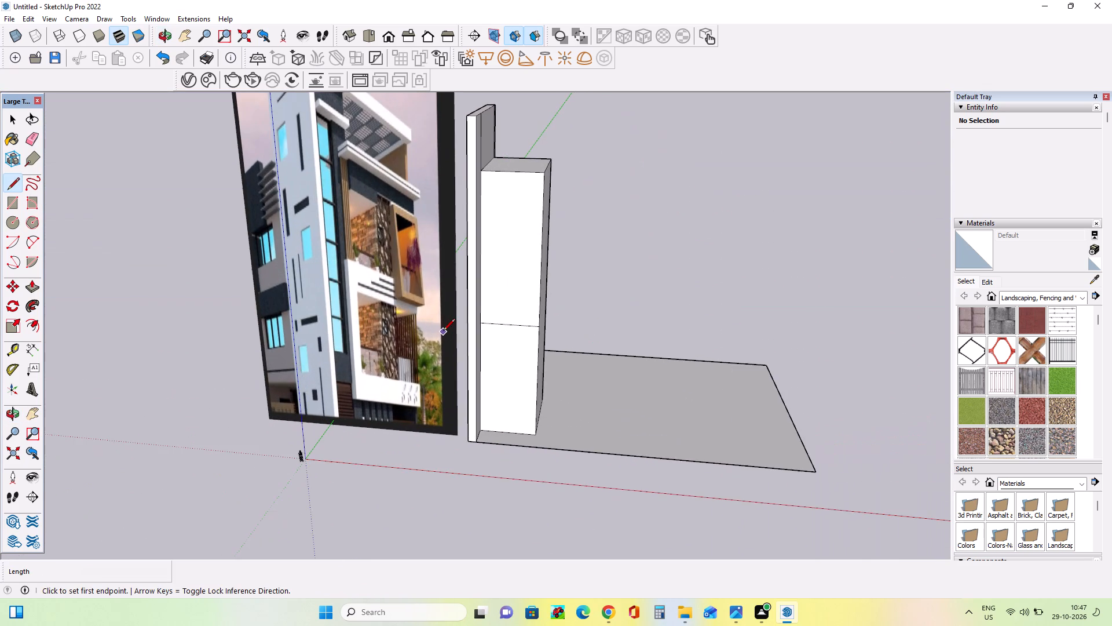
middle_click_drag(443, 332, 441, 285)
scroll(431, 278, "down", 3)
middle_click_drag(530, 319, 546, 337)
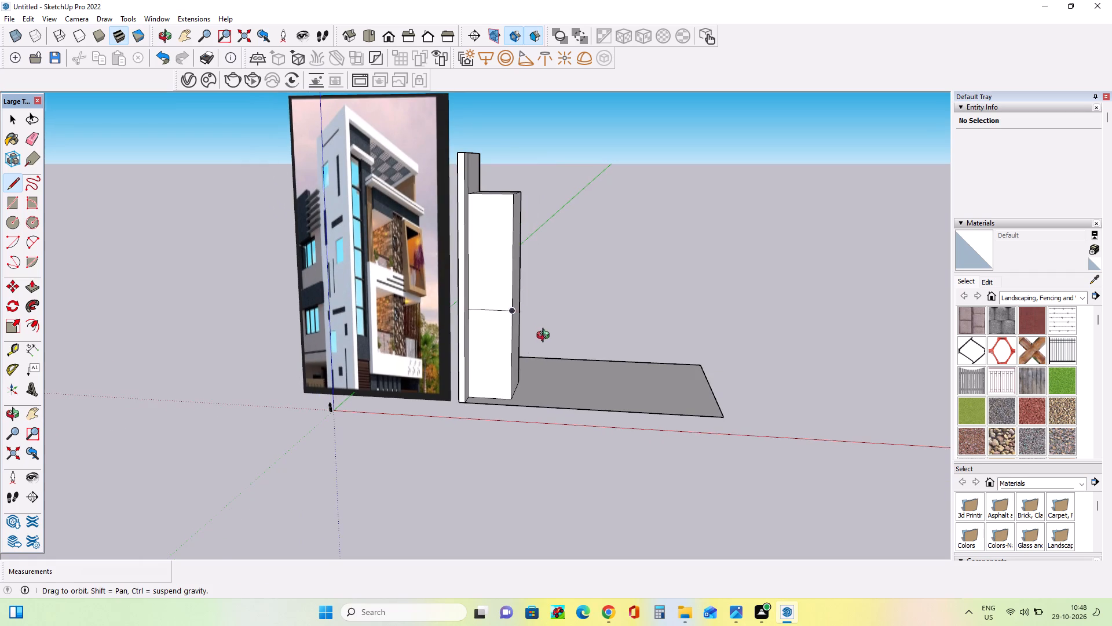
Examine the lowest balcony and ground-floor wall in the reference image against the lower part of the tall block.
middle_click_drag(546, 337, 547, 337)
middle_click(566, 364)
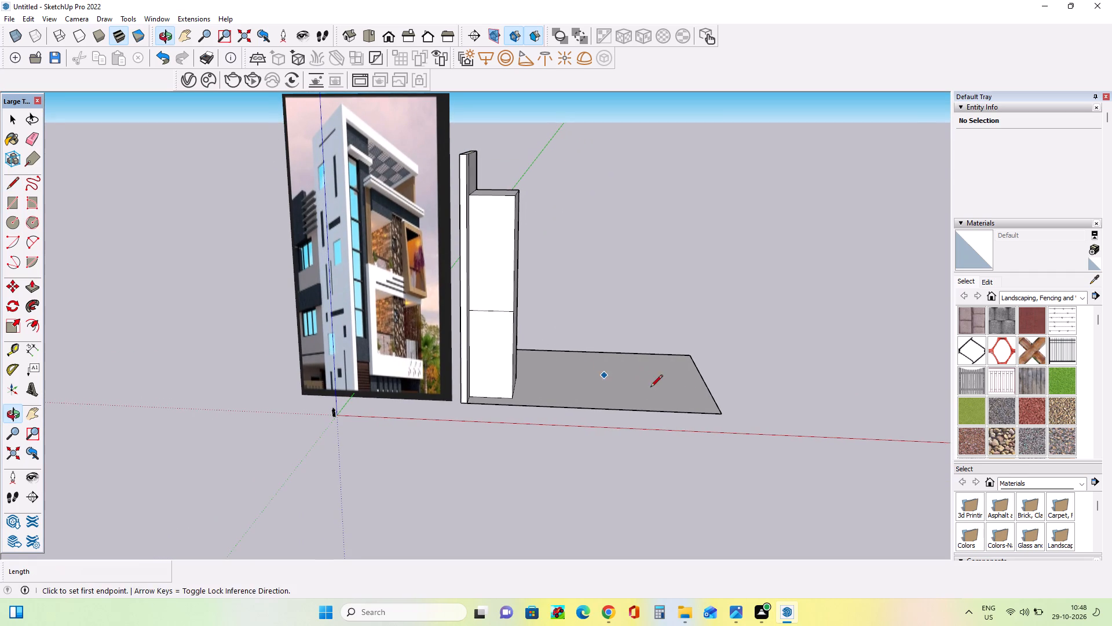
middle_click_drag(681, 396, 666, 394)
scroll(448, 402, "up", 15)
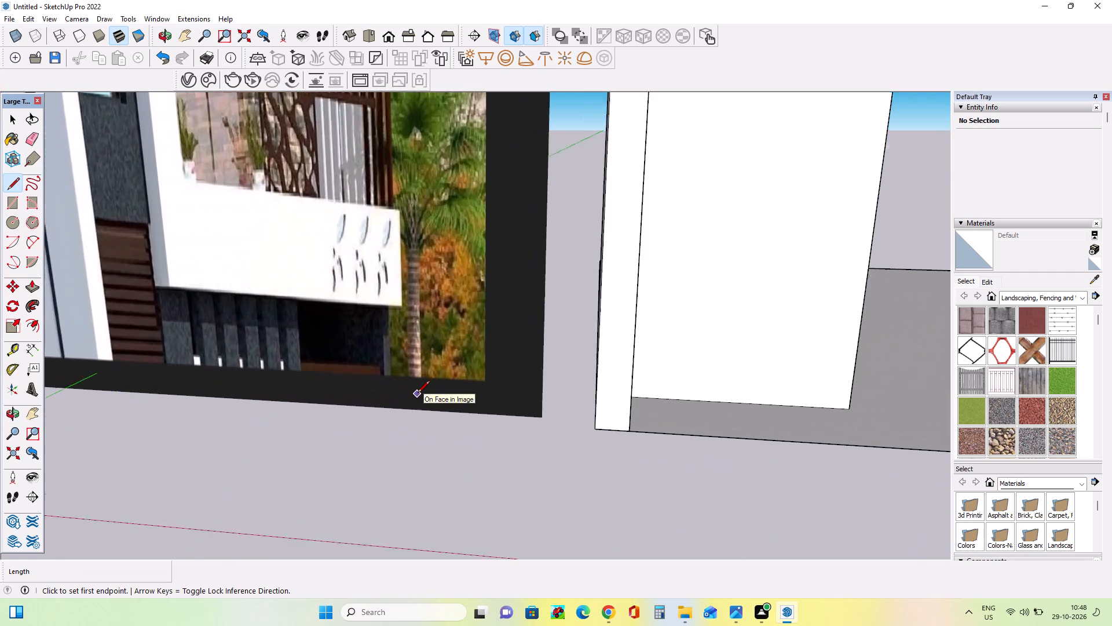
scroll(418, 394, "up", 2)
scroll(418, 394, "down", 8)
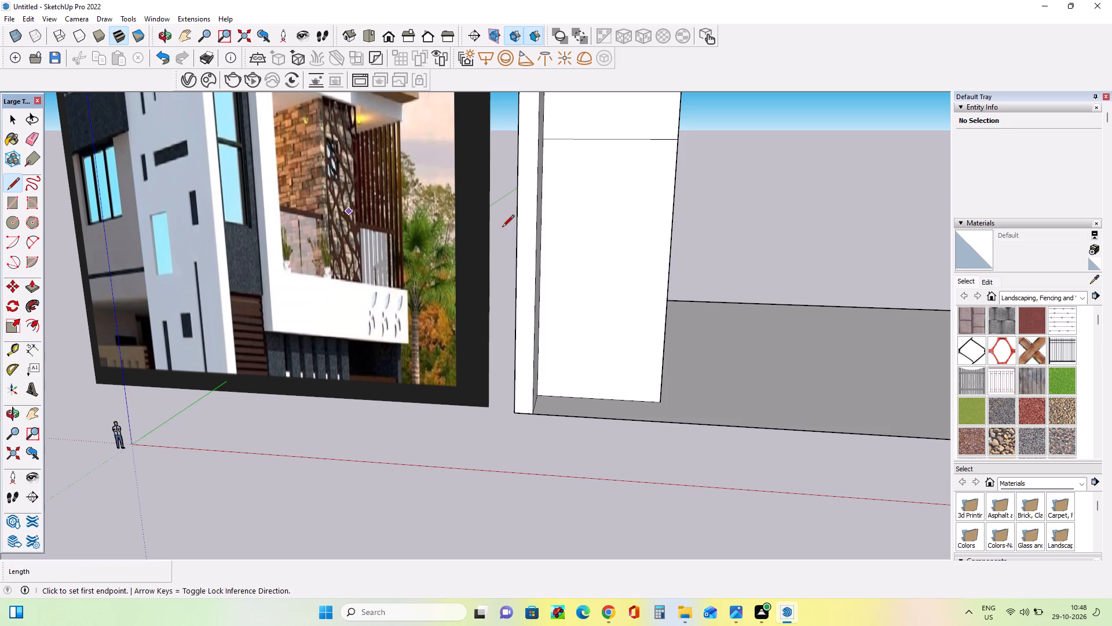
middle_click_drag(398, 369, 394, 364)
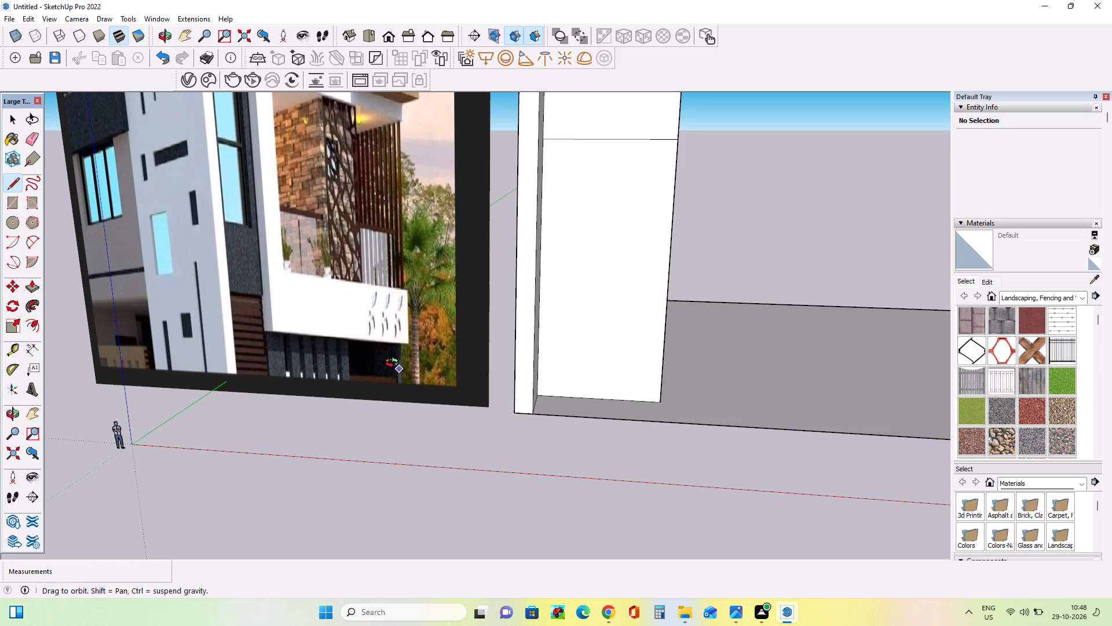
middle_click_drag(394, 364, 390, 349)
middle_click_drag(392, 394, 378, 359)
middle_click_drag(378, 376, 366, 376)
scroll(266, 367, "down", 7)
middle_click_drag(524, 402, 550, 460)
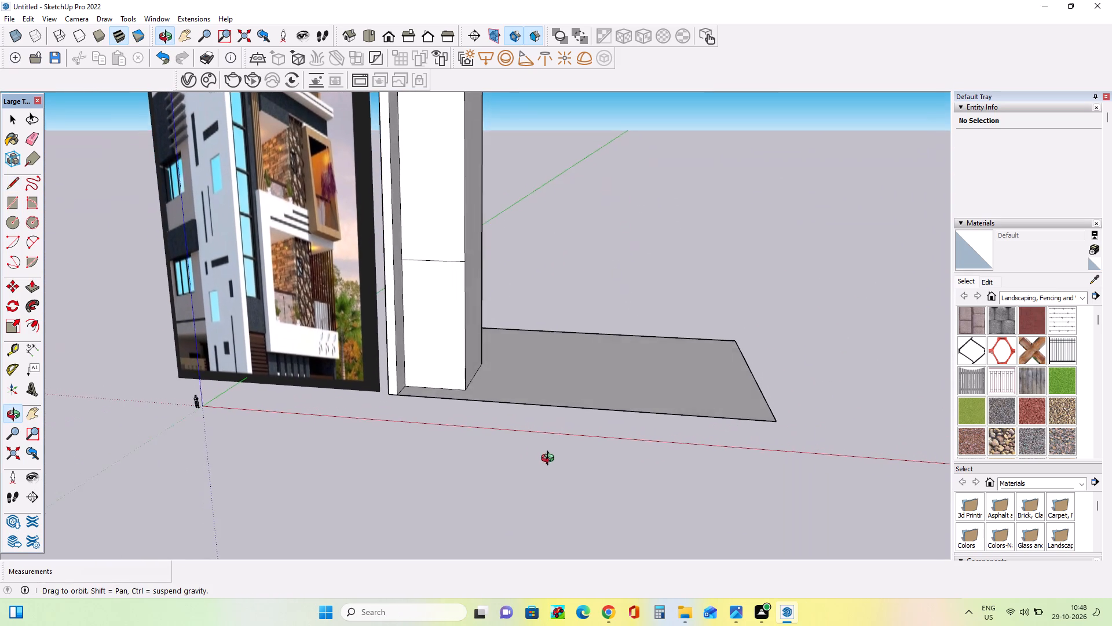
middle_click_drag(550, 460, 553, 462)
Draw a rectangle on the base slab beside the tall block, spanning front to back edge and leaving a strip at the outer end.
left_click(16, 202)
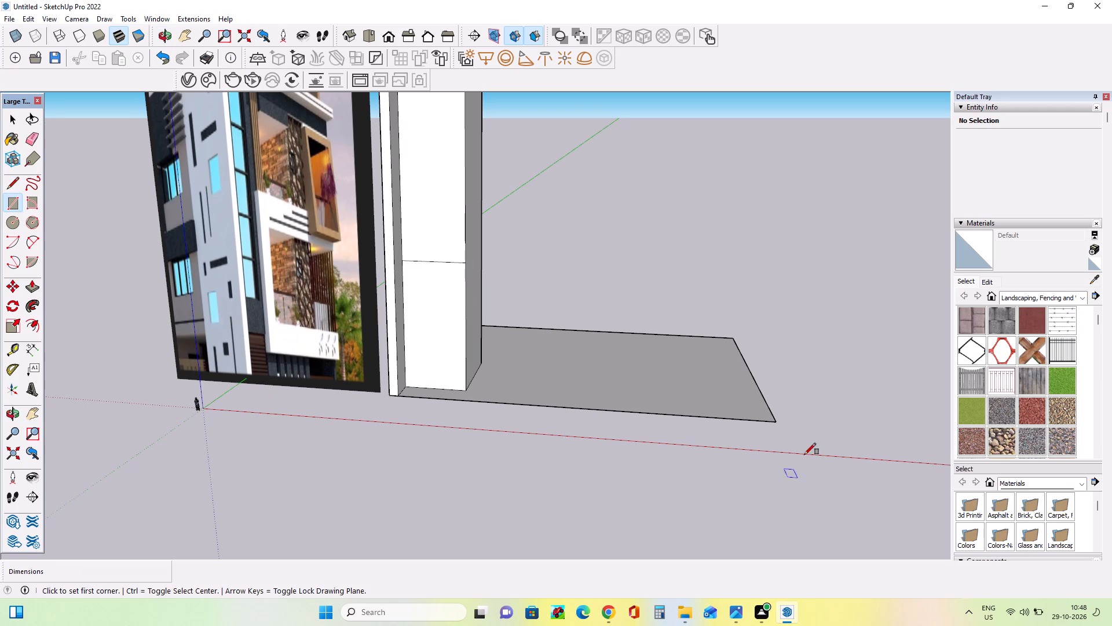
left_click(725, 419)
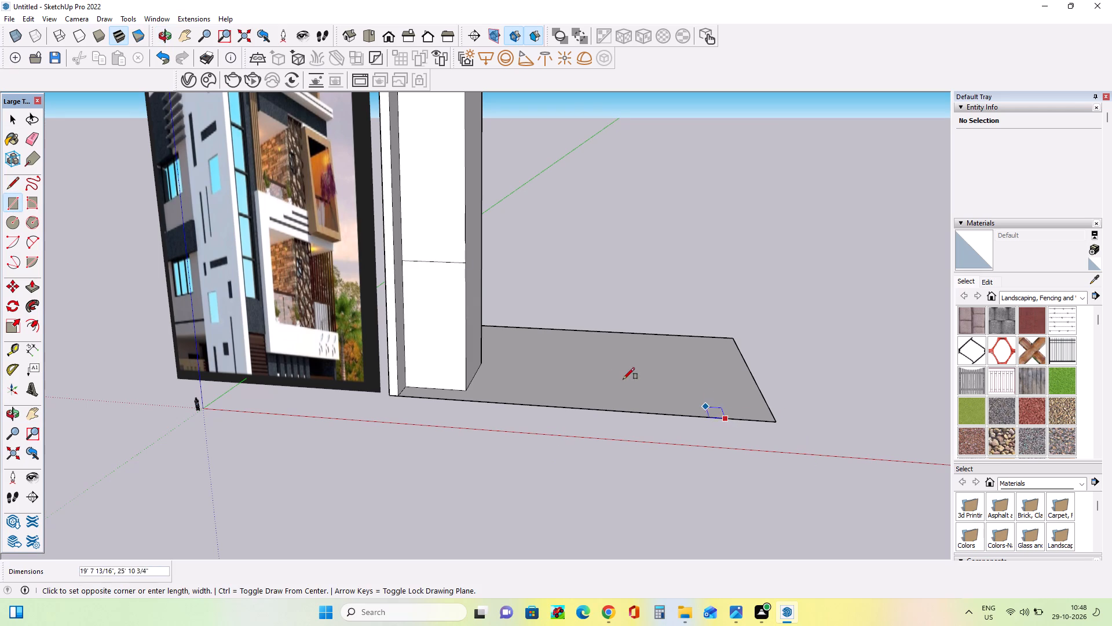
left_click(504, 325)
Push/Pull the new rectangle on the base slab upward about 44' to form a low block.
middle_click_drag(570, 381, 598, 392)
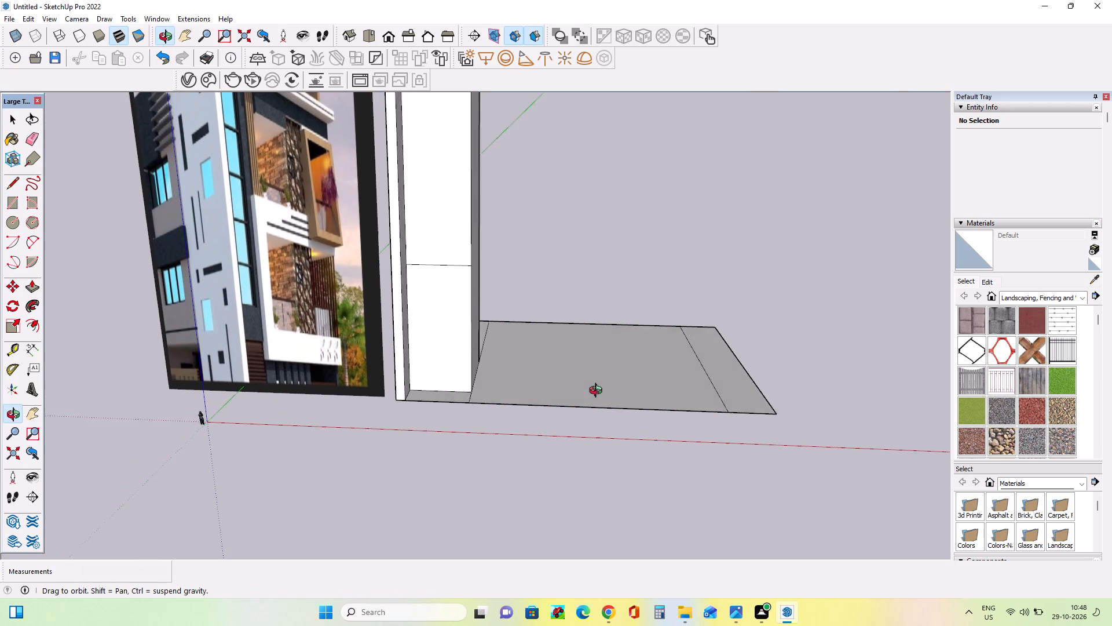
middle_click_drag(598, 392, 602, 385)
middle_click_drag(651, 394, 655, 405)
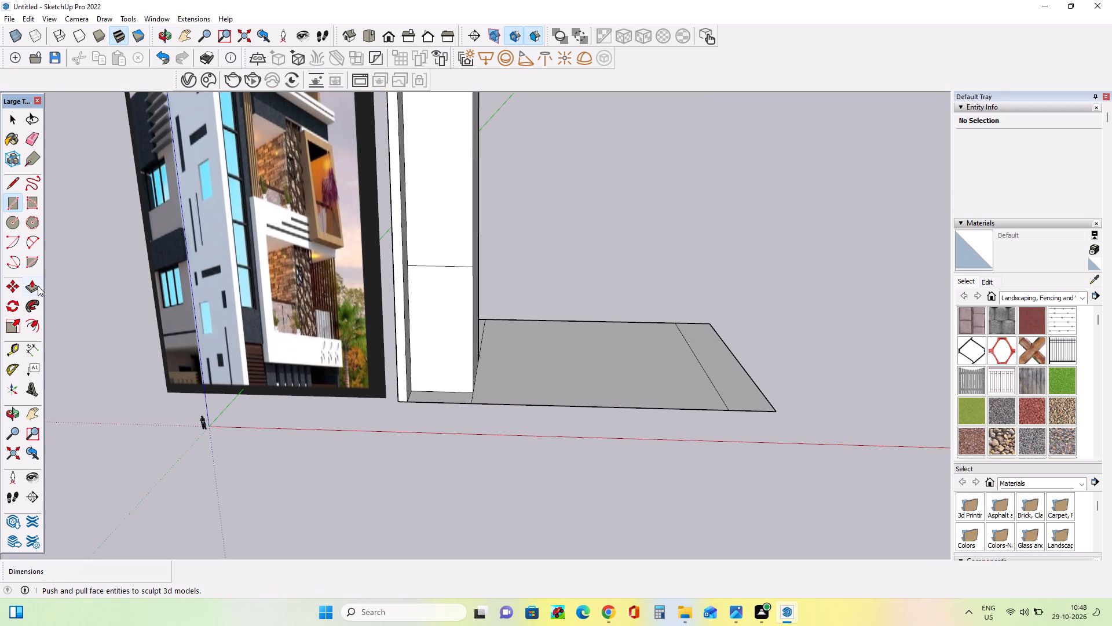
left_click(33, 287)
left_click_drag(619, 359, 616, 243)
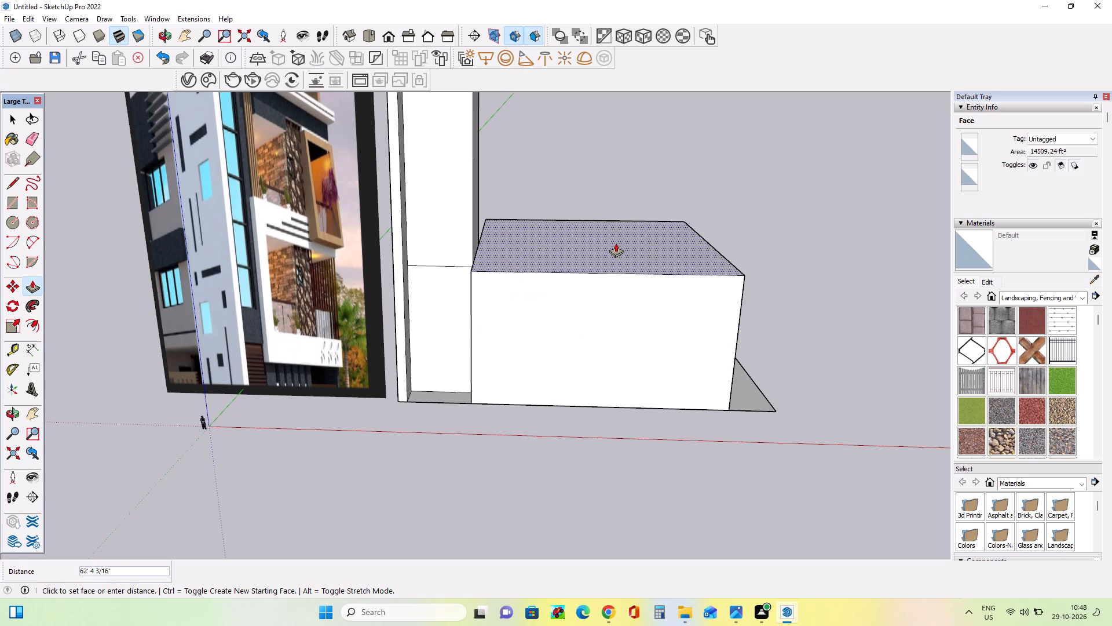
left_click_drag(616, 243, 614, 285)
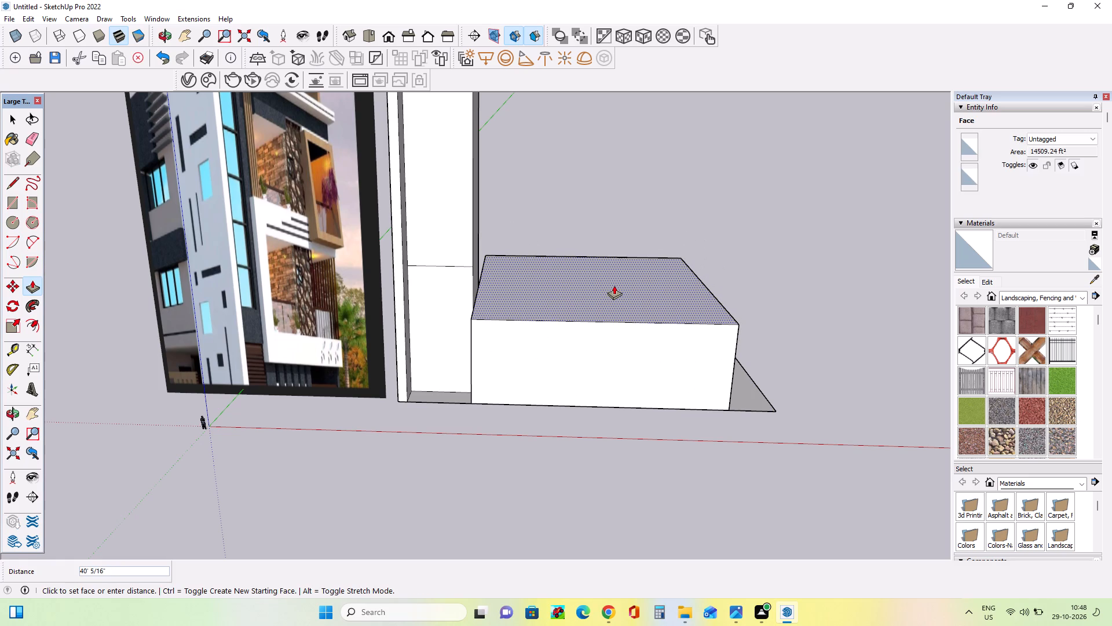
left_click_drag(614, 285, 614, 278)
Raise the low block's top face by about 1' 2" more with Push/Pull.
middle_click_drag(557, 290, 596, 260)
middle_click_drag(597, 294, 563, 304)
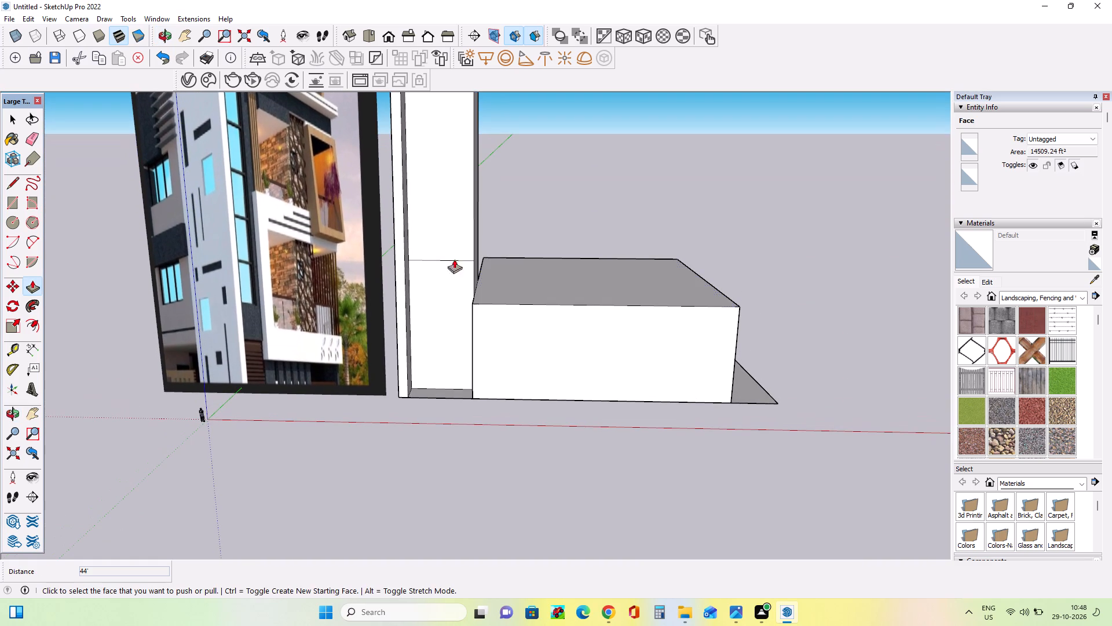
left_click_drag(554, 285, 555, 274)
middle_click_drag(554, 273, 572, 214)
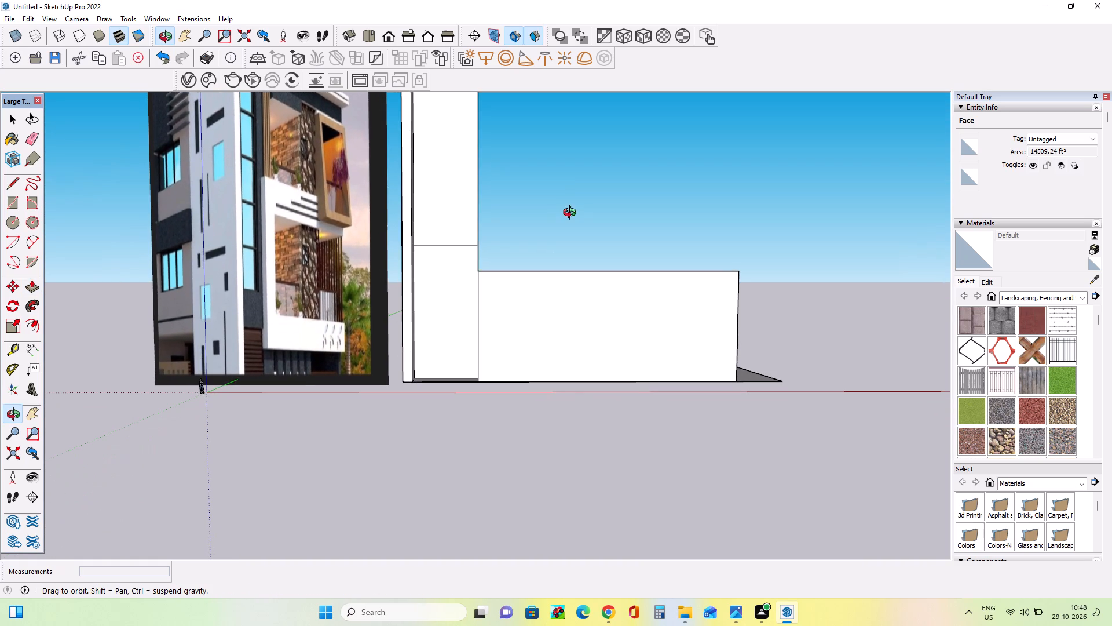
middle_click_drag(572, 214, 573, 278)
left_click(573, 278)
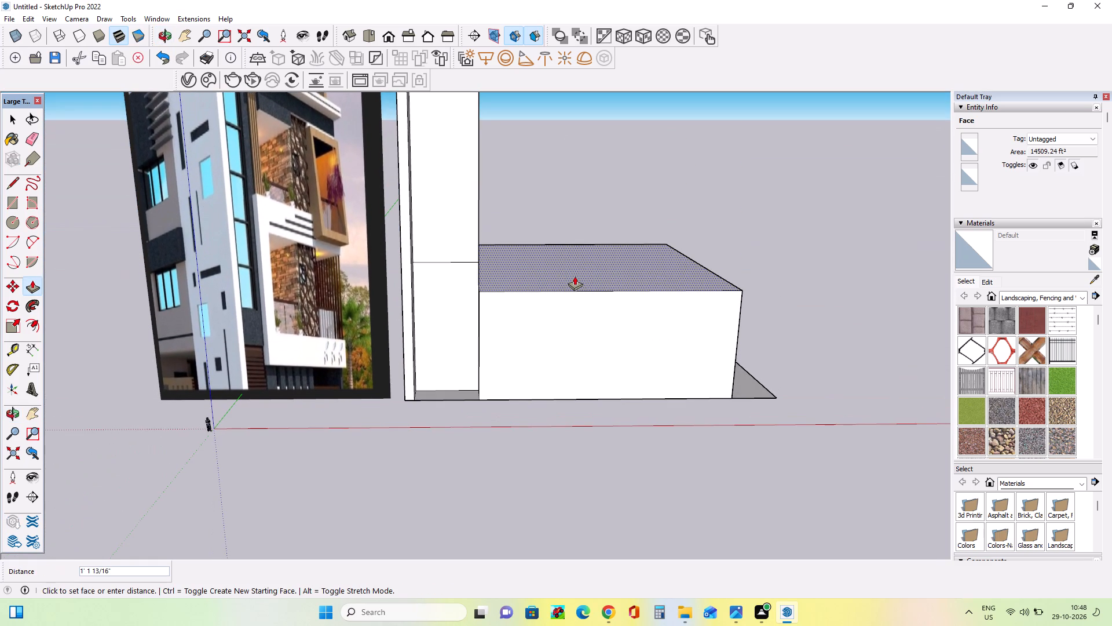
middle_click_drag(573, 275, 573, 245)
middle_click_drag(573, 245, 572, 233)
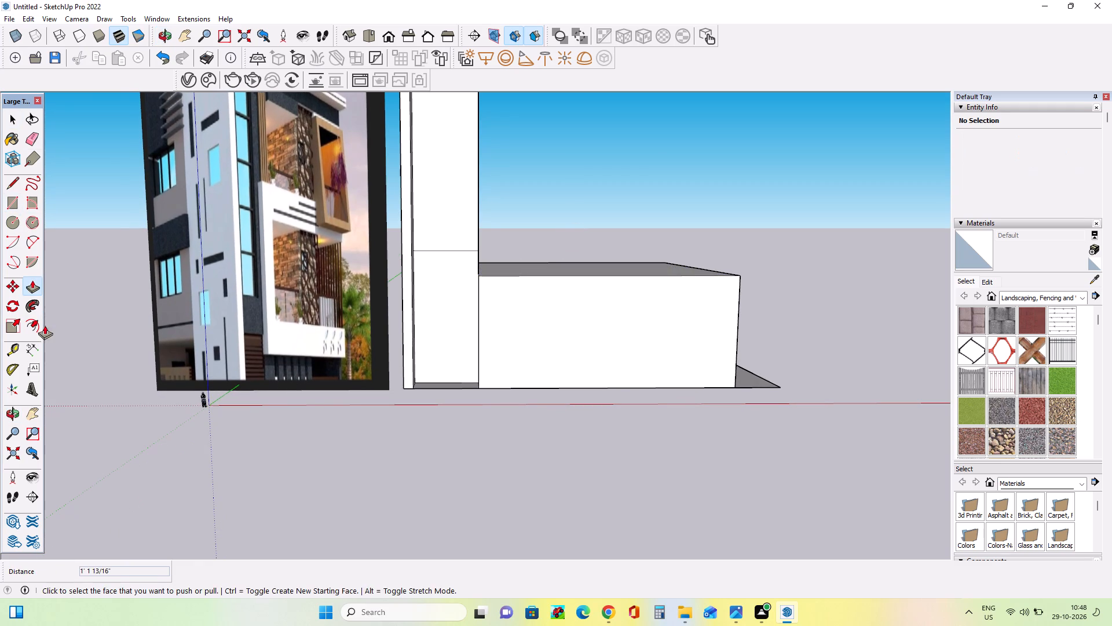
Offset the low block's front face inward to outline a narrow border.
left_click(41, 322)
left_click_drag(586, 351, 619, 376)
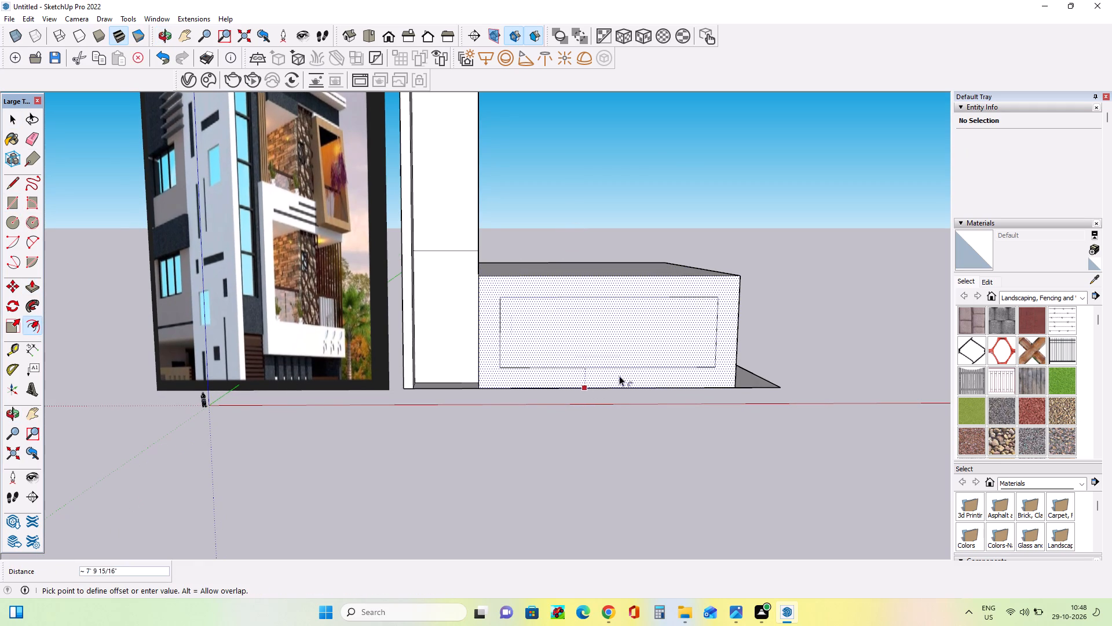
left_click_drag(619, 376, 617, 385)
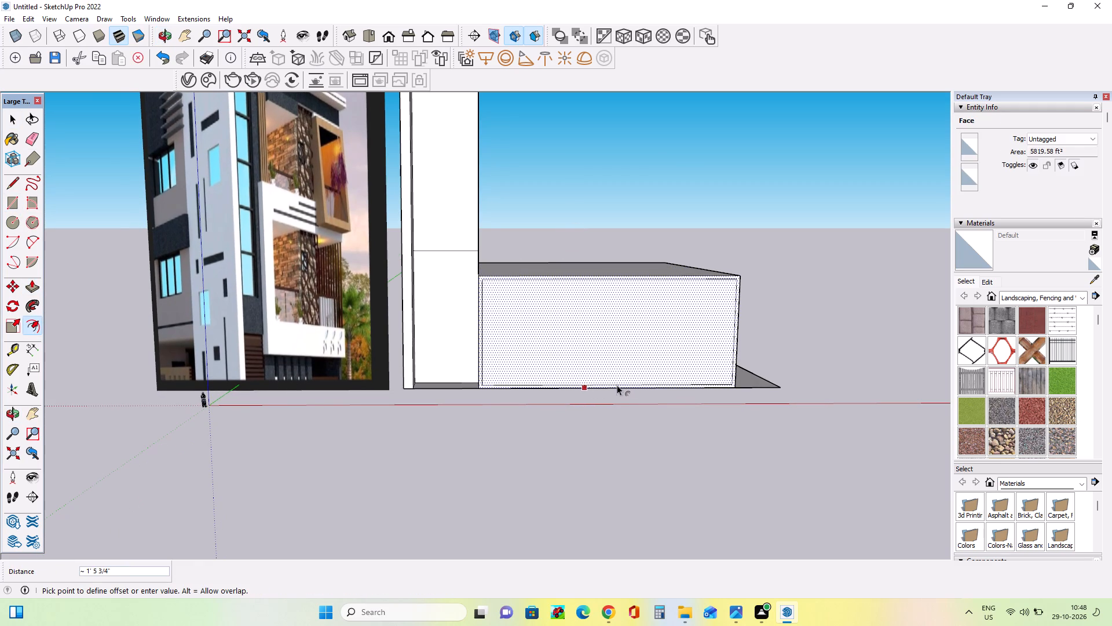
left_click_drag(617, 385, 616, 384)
Compare the bordered front face of the low block with the ground-floor wall in the reference image.
middle_click_drag(639, 347, 656, 389)
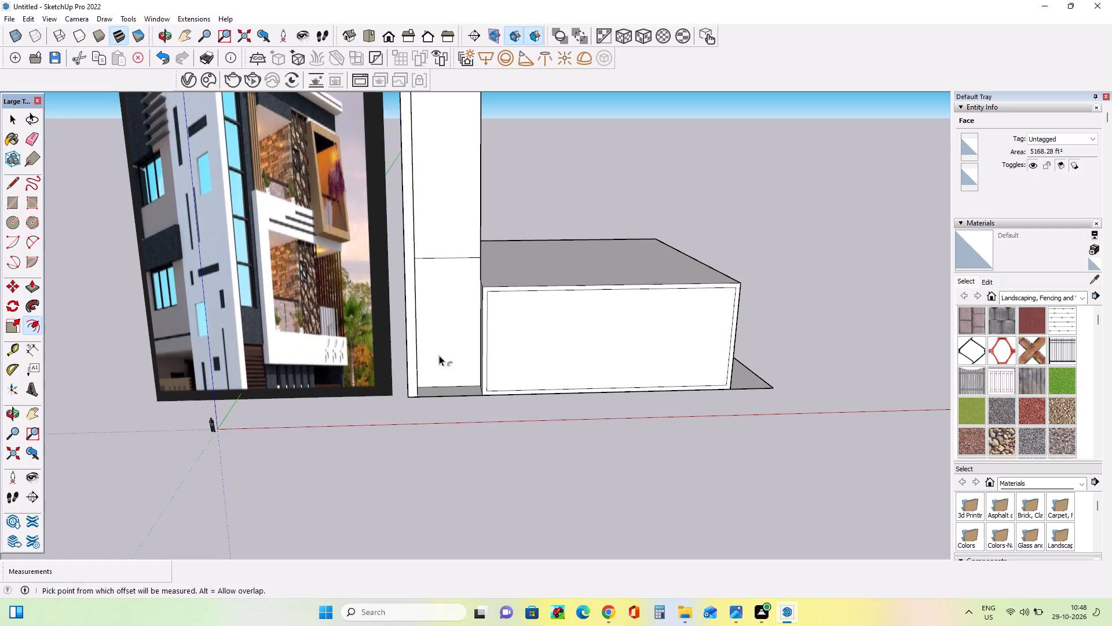
scroll(324, 387, "up", 13)
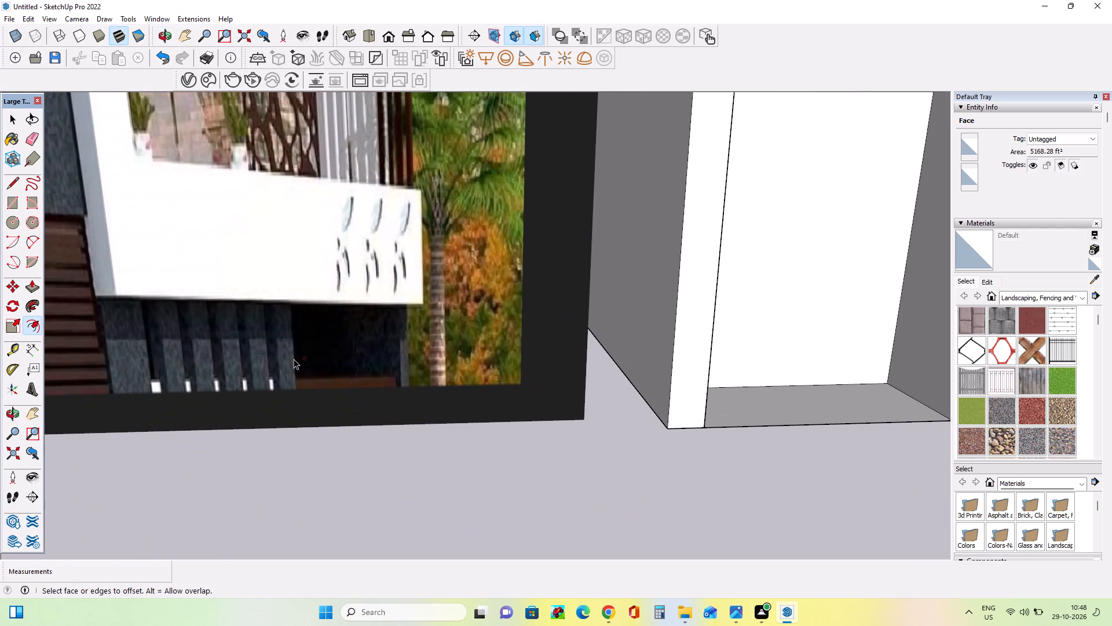
scroll(294, 359, "down", 18)
middle_click_drag(538, 322, 539, 338)
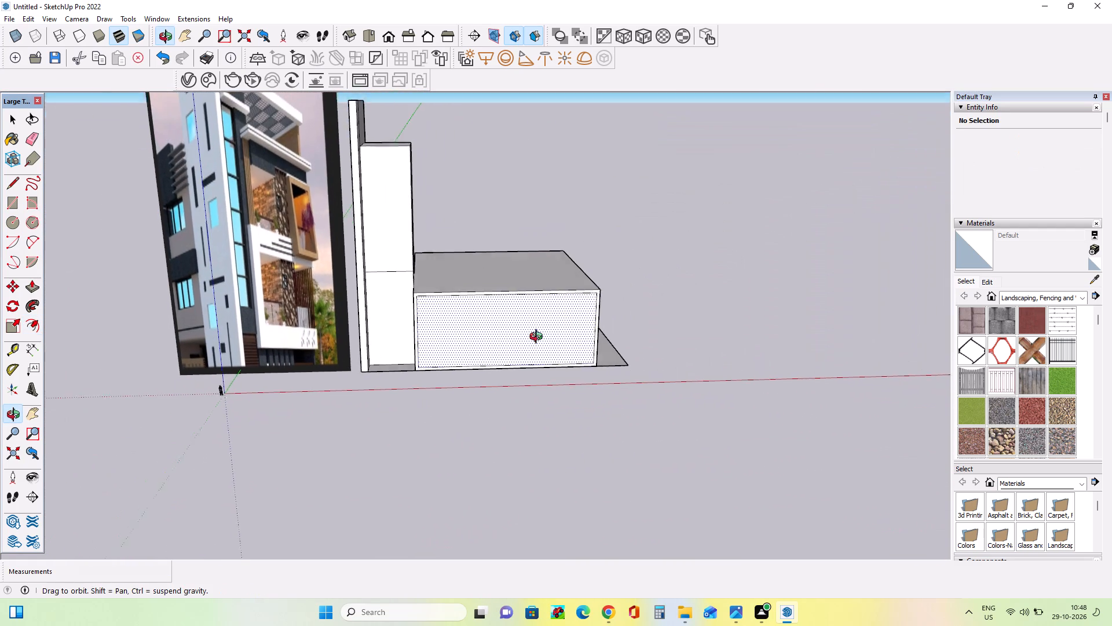
middle_click_drag(539, 338, 554, 270)
scroll(460, 305, "up", 3)
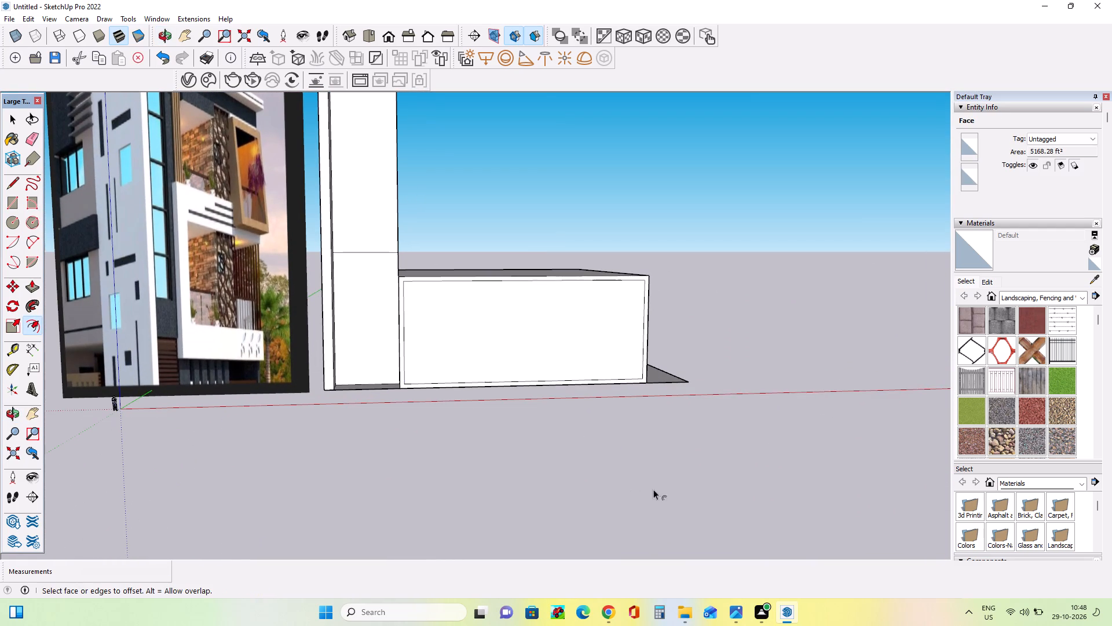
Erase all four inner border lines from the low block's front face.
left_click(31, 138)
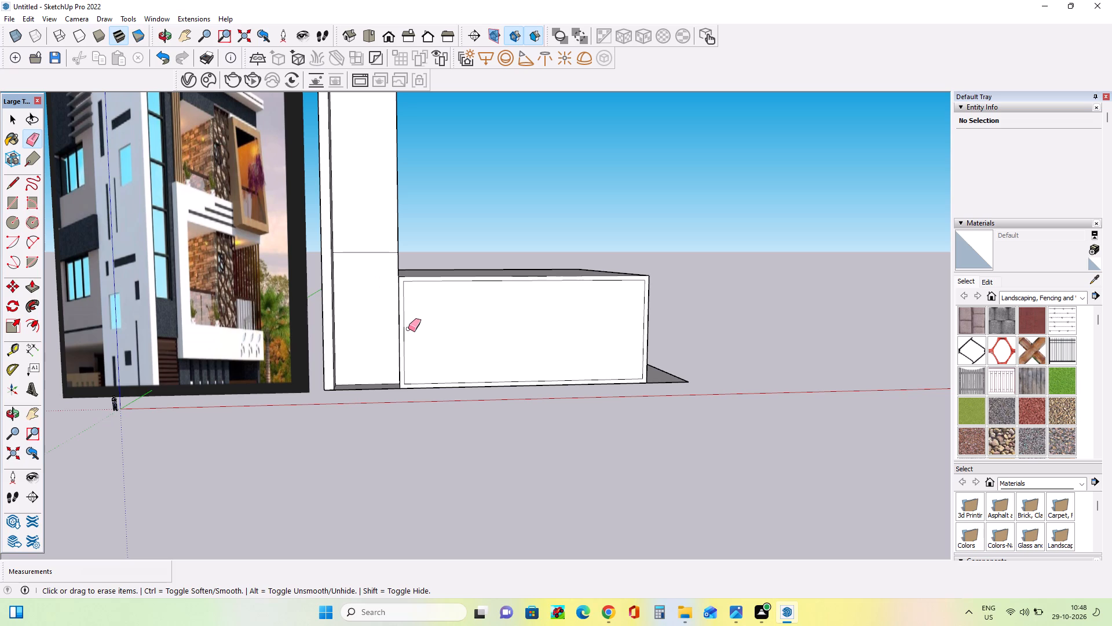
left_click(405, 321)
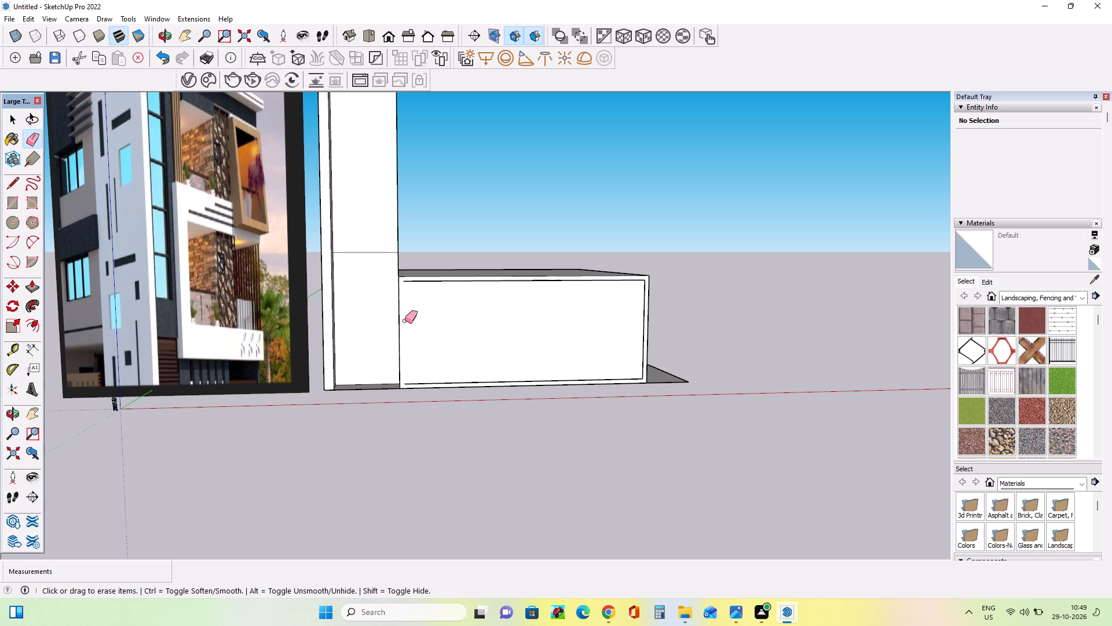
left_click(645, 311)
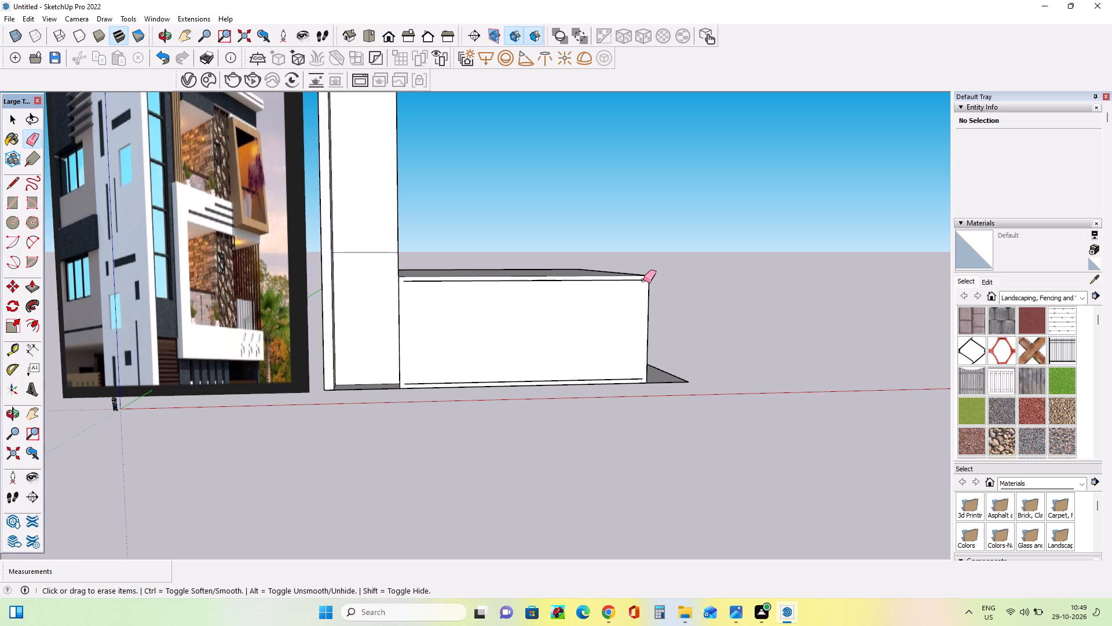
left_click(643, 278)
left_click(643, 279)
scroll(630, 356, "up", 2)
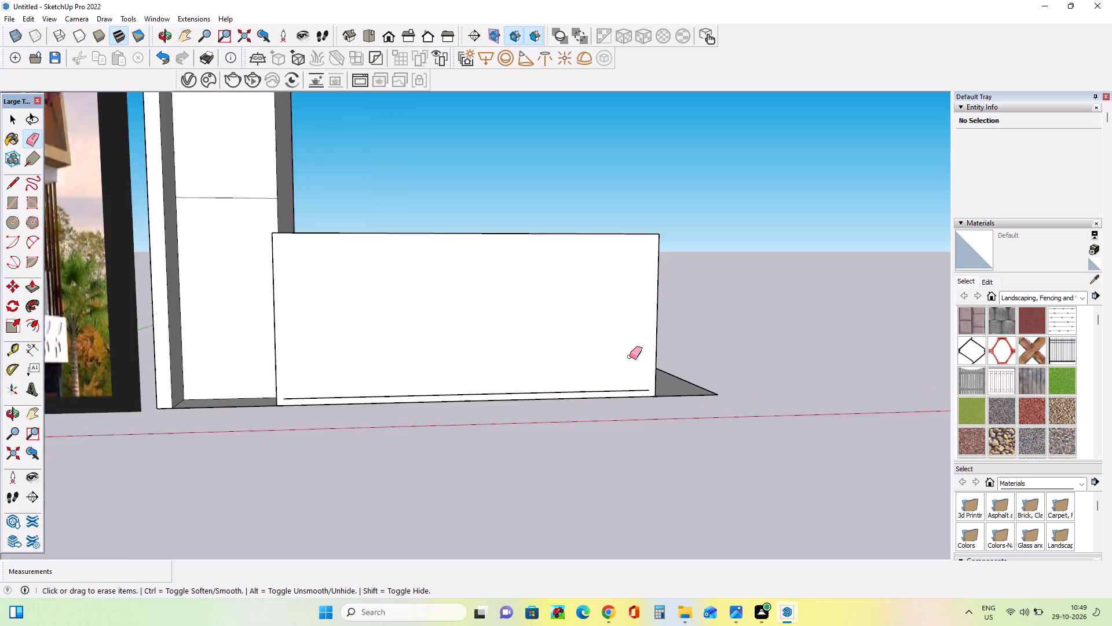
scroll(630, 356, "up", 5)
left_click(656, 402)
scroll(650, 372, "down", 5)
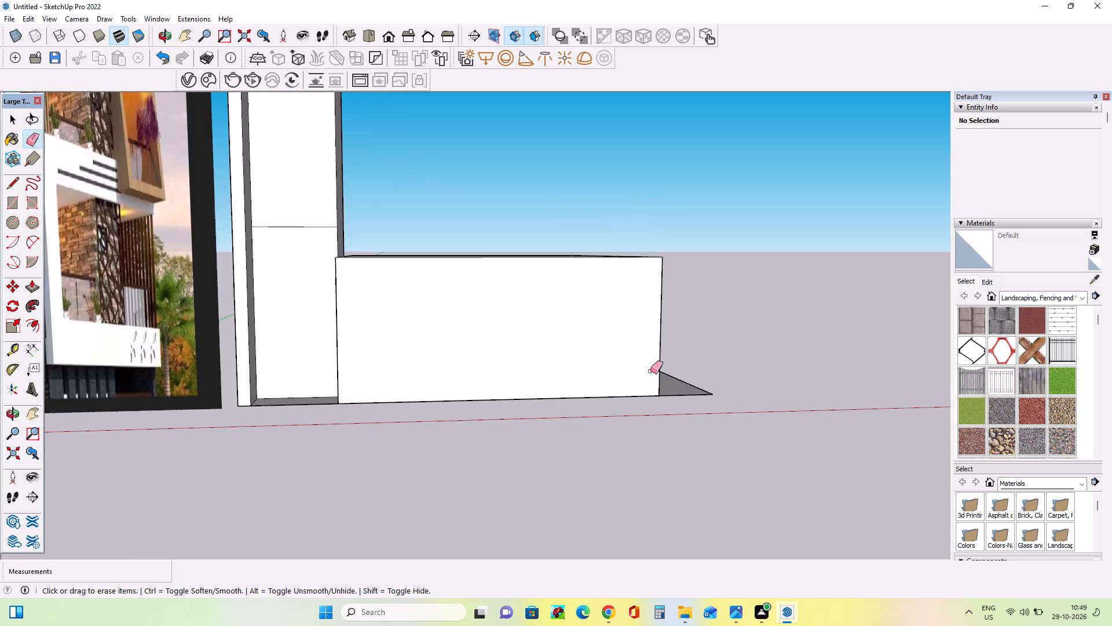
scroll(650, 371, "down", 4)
Push/Pull the low block's front face back about 12' 7", flush with the tall block's front face.
middle_click_drag(649, 361, 627, 368)
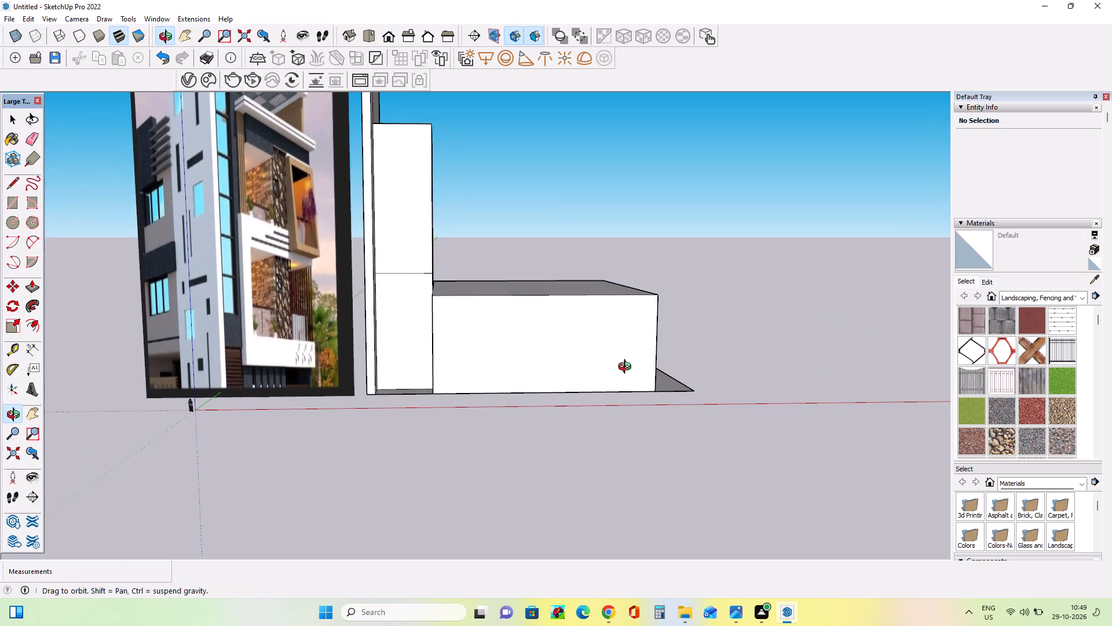
middle_click_drag(627, 368, 619, 381)
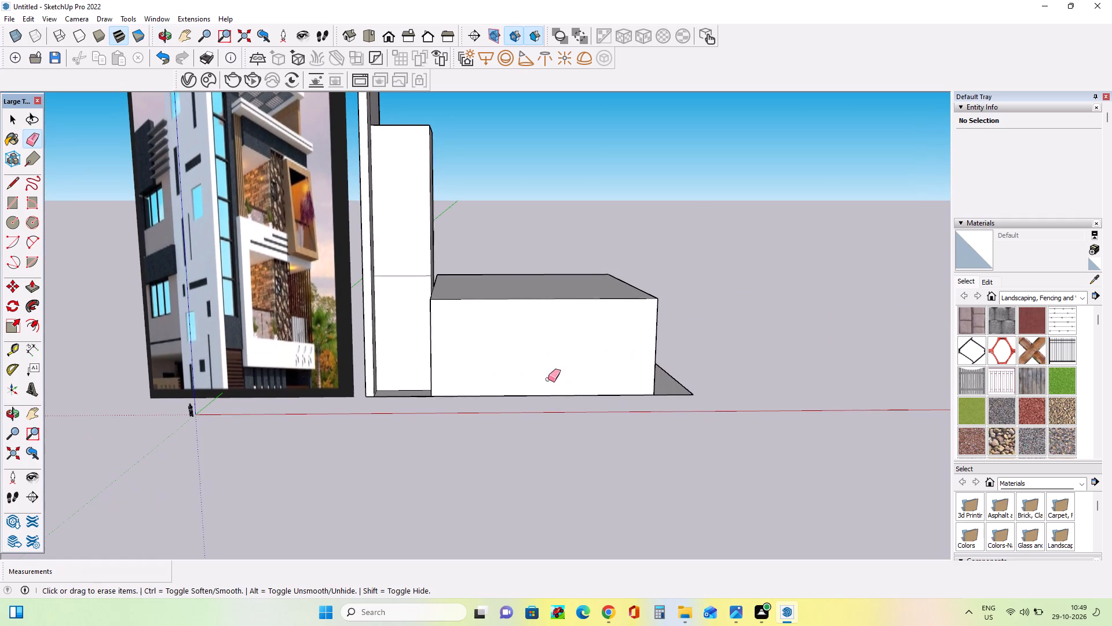
scroll(263, 378, "up", 15)
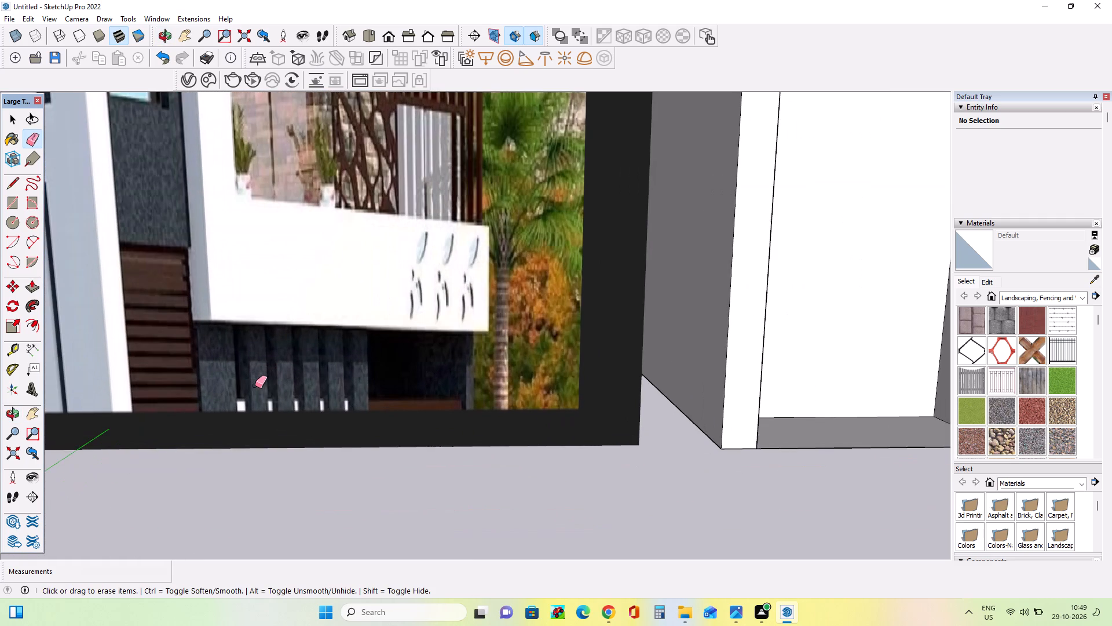
scroll(202, 376, "down", 14)
middle_click_drag(534, 410, 548, 437)
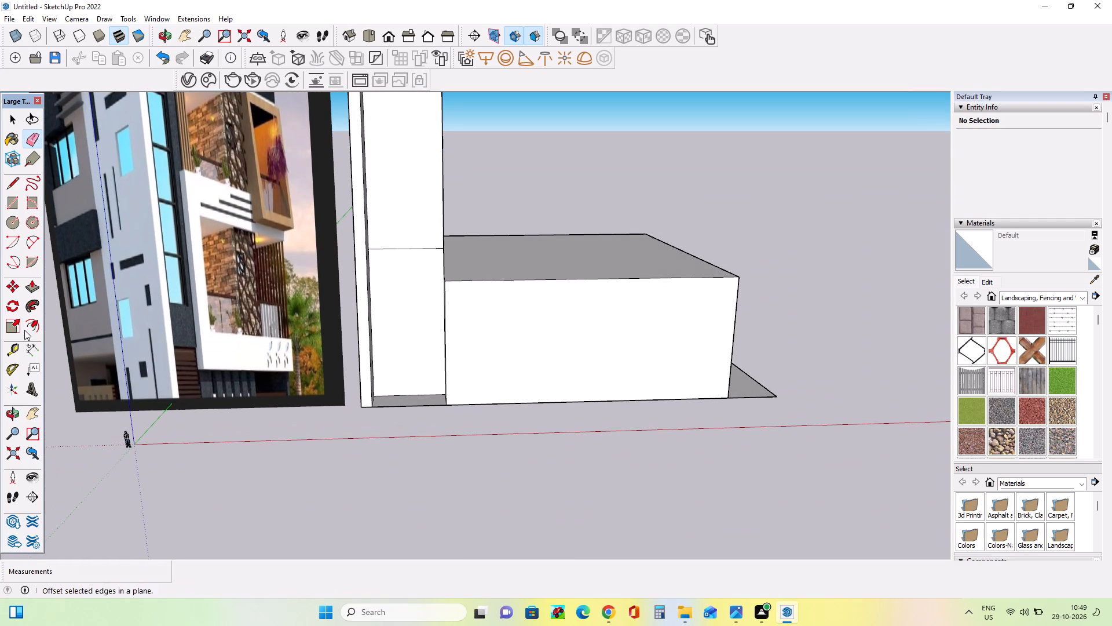
left_click(31, 283)
left_click_drag(446, 360, 436, 335)
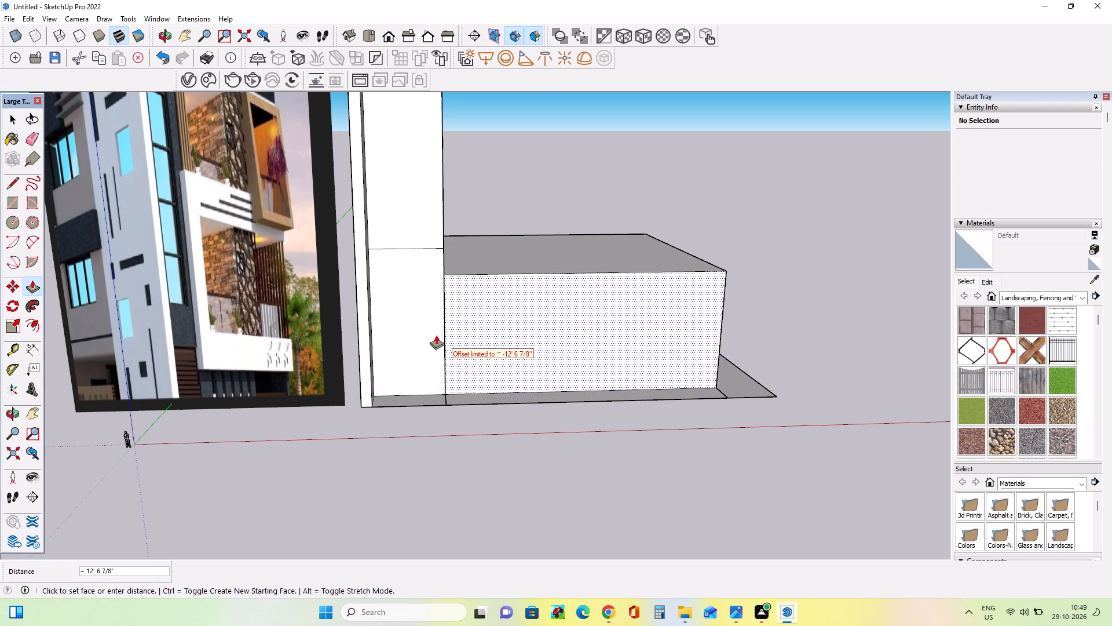
left_click_drag(436, 335, 435, 335)
Examine the recessed ground-floor wall and the balcony above it in the reference image against the flush front faces.
middle_click_drag(502, 354, 508, 394)
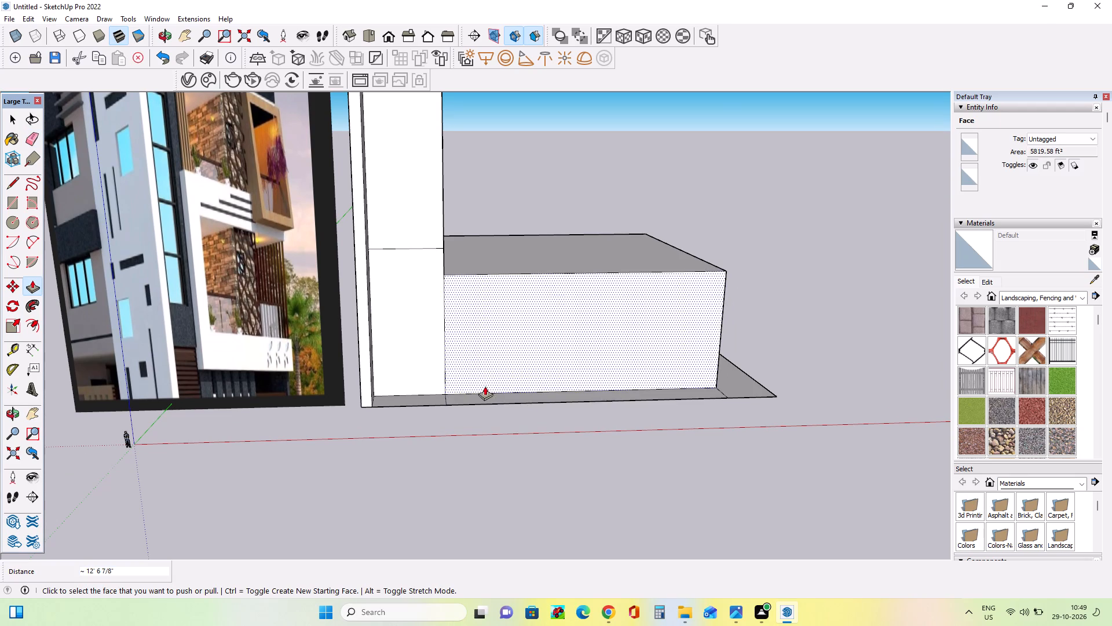
middle_click_drag(485, 386, 500, 389)
scroll(335, 346, "up", 4)
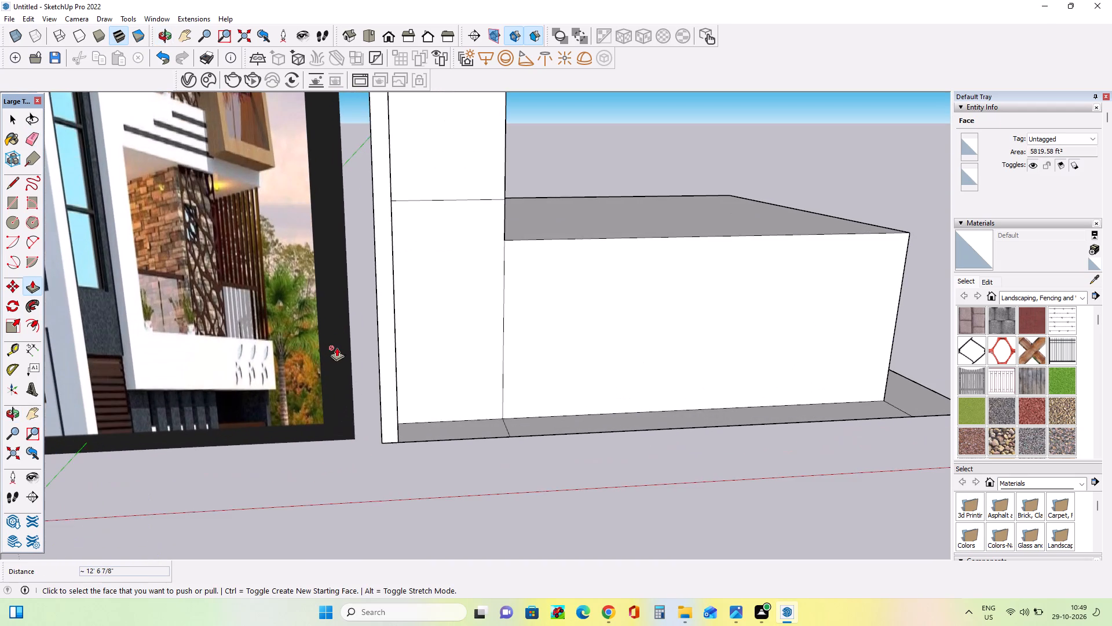
middle_click_drag(342, 357, 351, 350)
scroll(190, 414, "up", 12)
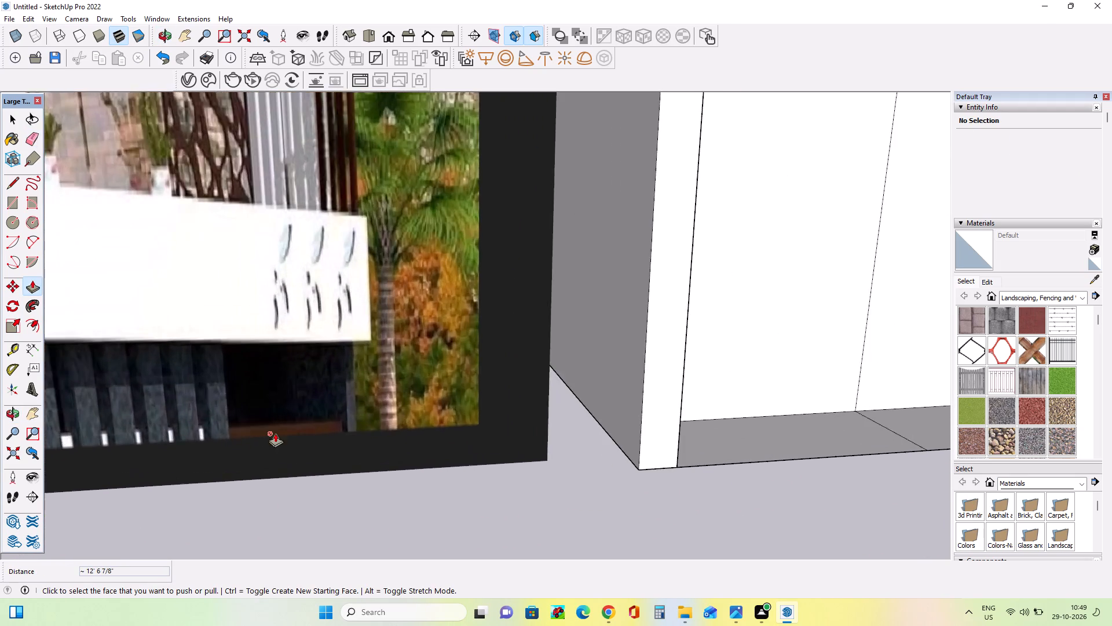
scroll(275, 433, "up", 2)
scroll(276, 418, "down", 5)
scroll(269, 409, "up", 1)
scroll(267, 405, "down", 5)
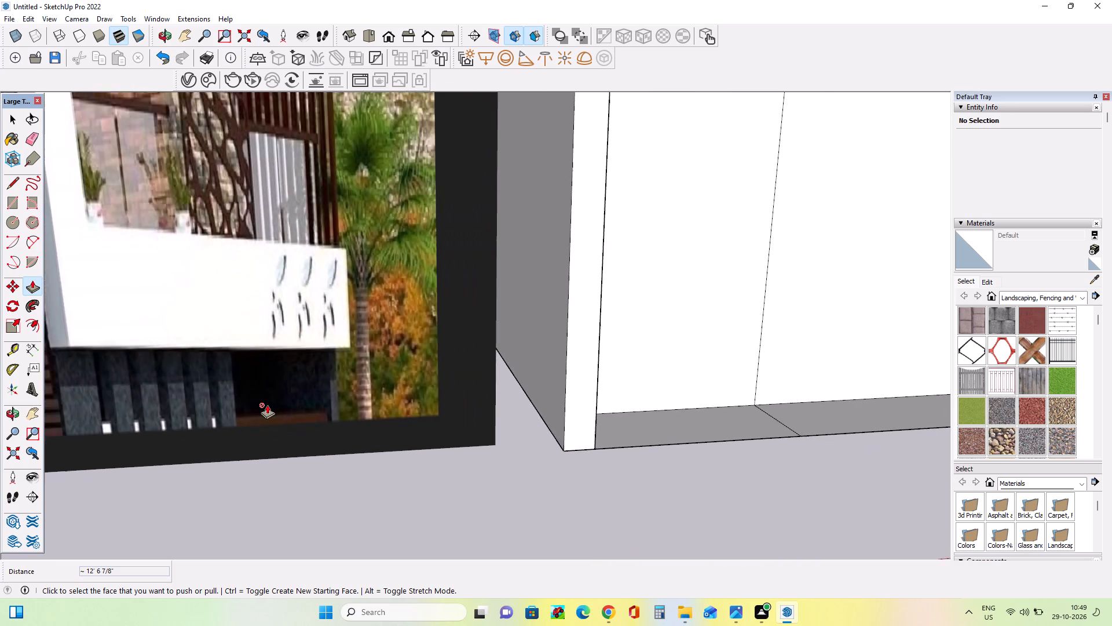
Offset the low block's front face edges inward by about 1' 9" to form a thin border.
scroll(267, 405, "down", 10)
middle_click_drag(426, 383, 400, 319)
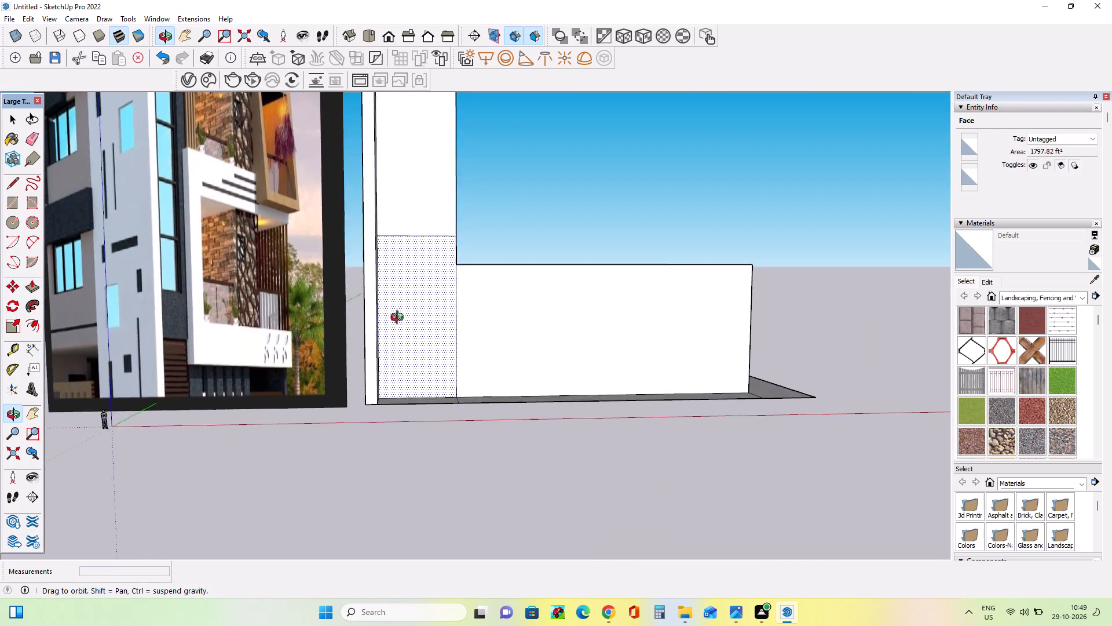
middle_click_drag(400, 319, 400, 318)
middle_click_drag(582, 333, 543, 363)
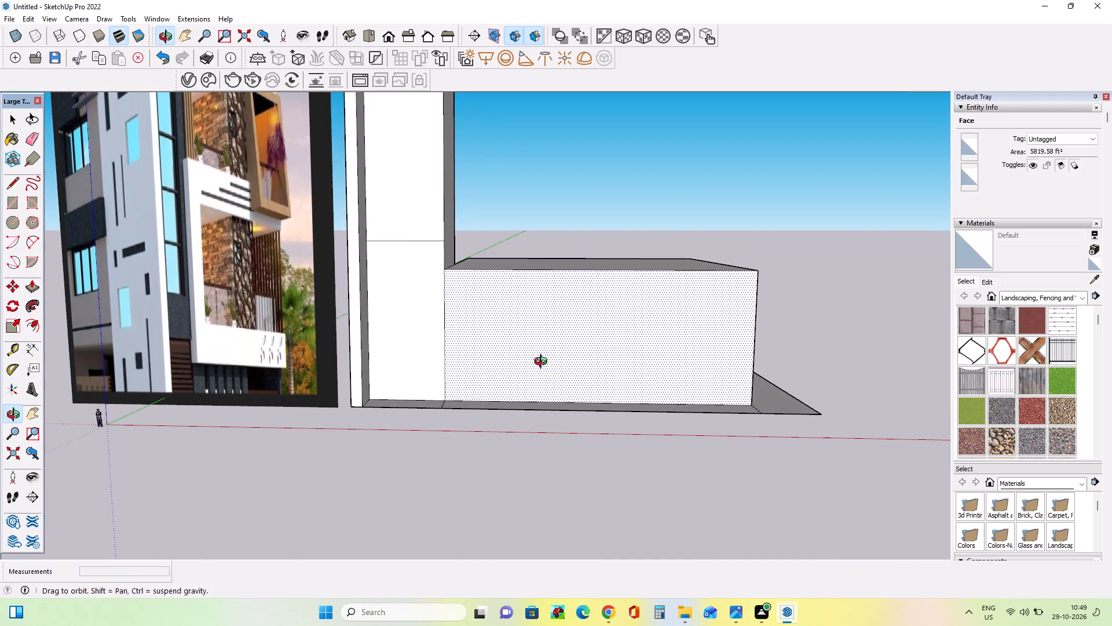
middle_click_drag(543, 363, 559, 401)
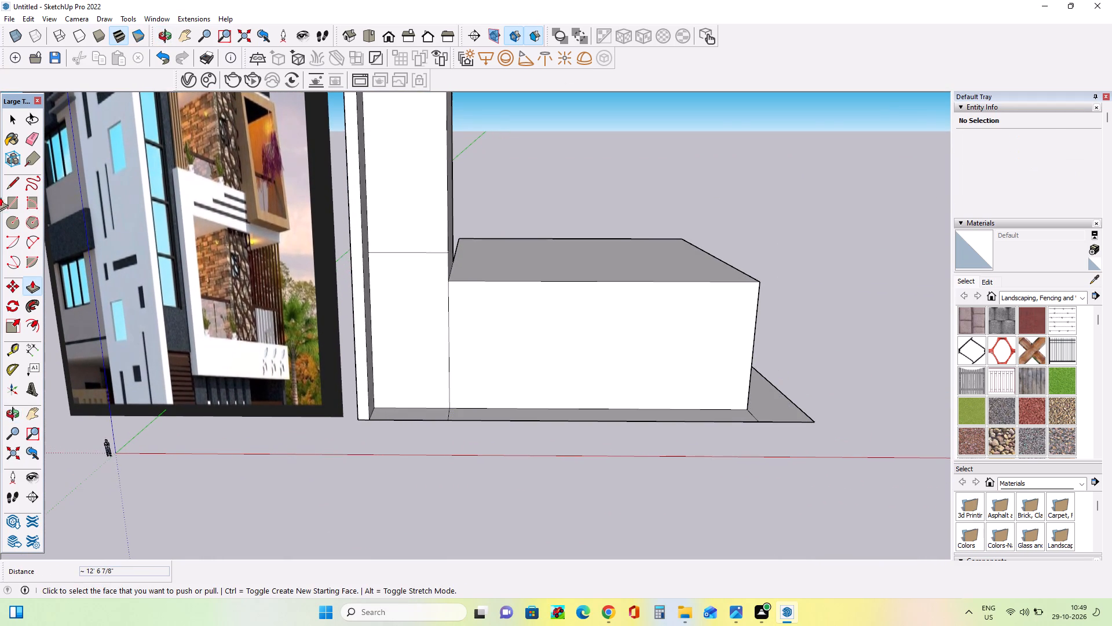
left_click(31, 324)
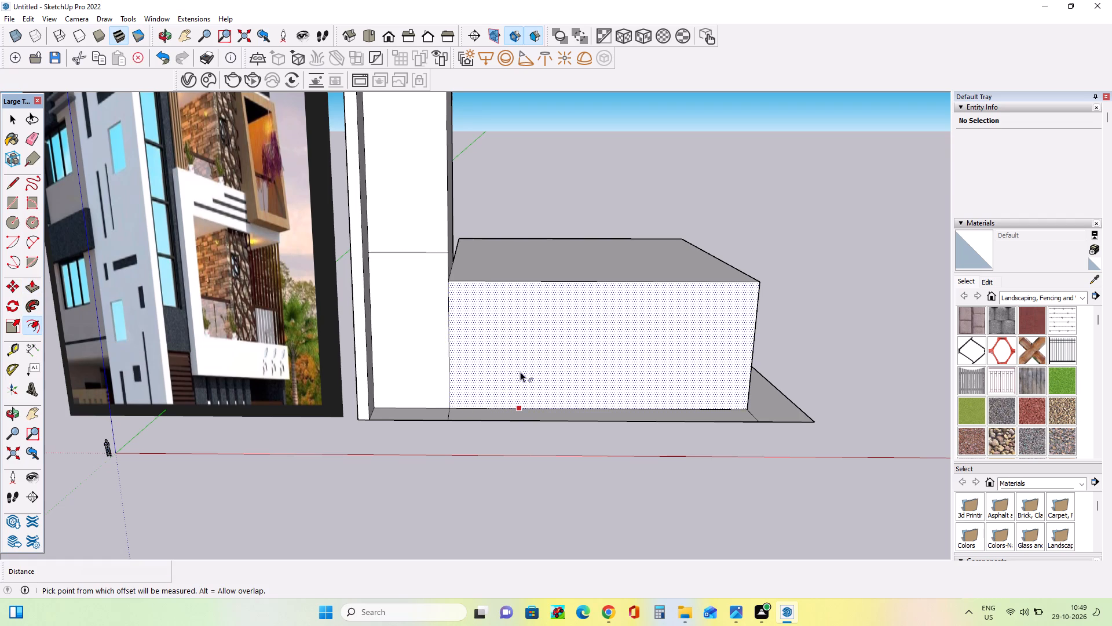
left_click_drag(520, 372, 561, 405)
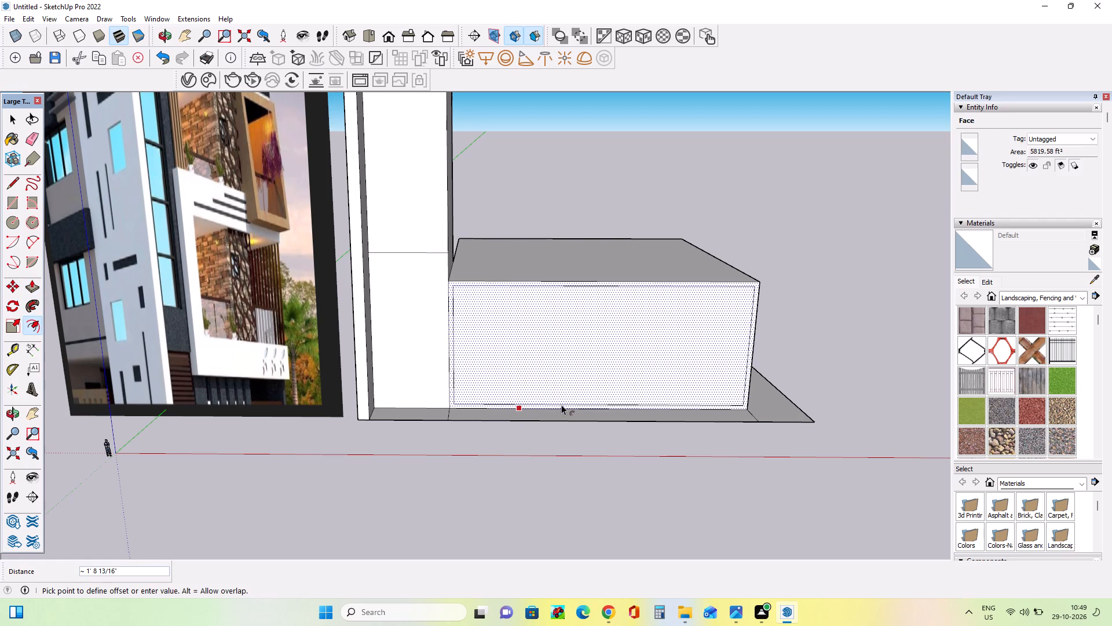
left_click_drag(561, 405, 561, 405)
Compare the low block's bordered front face with the ground floor and balcony in the reference image.
middle_click_drag(682, 393, 693, 403)
scroll(438, 287, "up", 2)
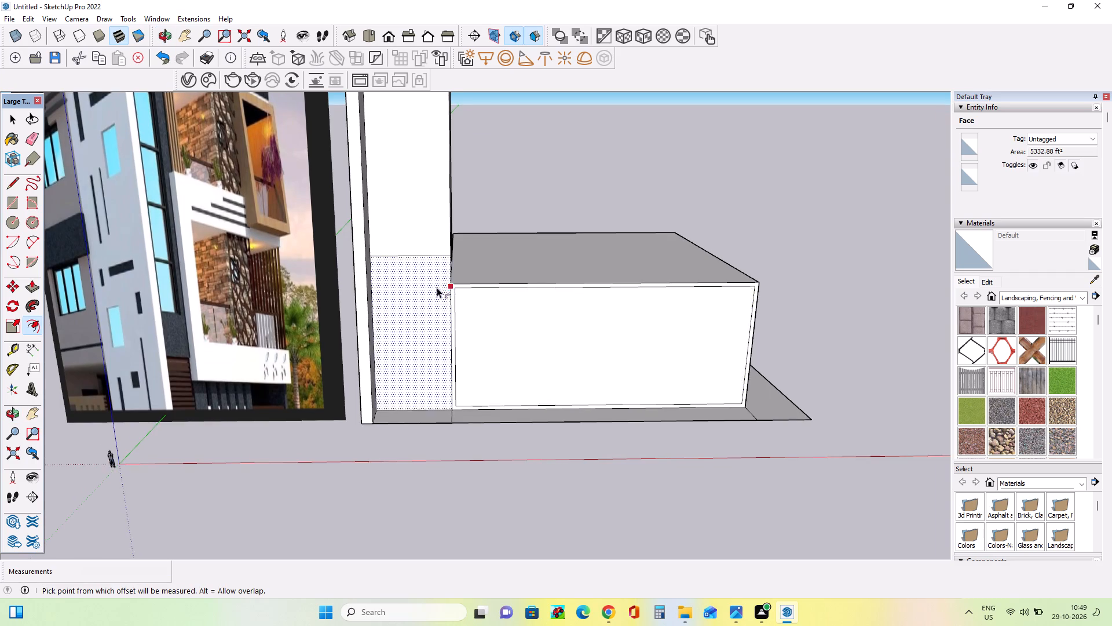
scroll(437, 287, "up", 2)
scroll(408, 325, "up", 4)
scroll(568, 320, "down", 5)
middle_click_drag(495, 350, 496, 312)
scroll(215, 425, "up", 2)
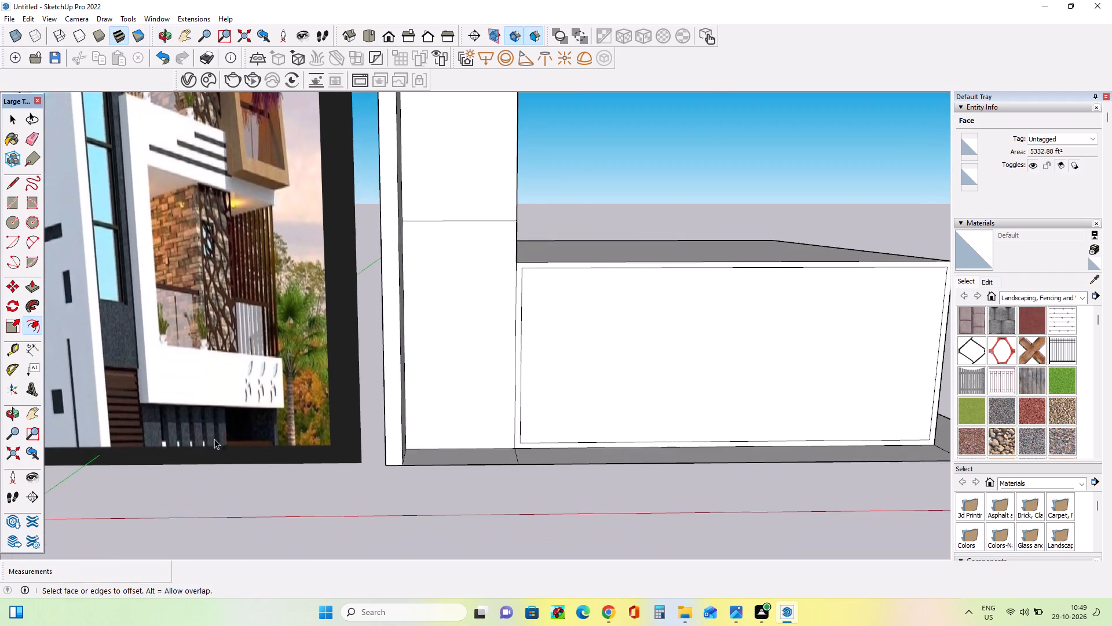
scroll(214, 439, "up", 9)
scroll(256, 434, "down", 8)
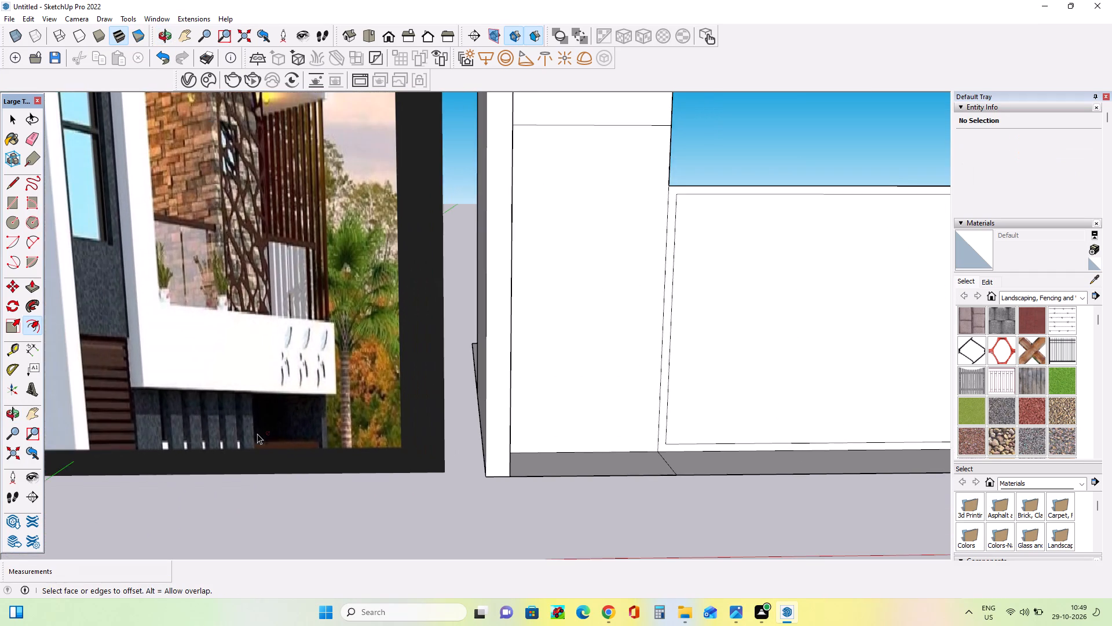
scroll(306, 416, "down", 2)
middle_click_drag(492, 390, 455, 396)
scroll(445, 390, "down", 4)
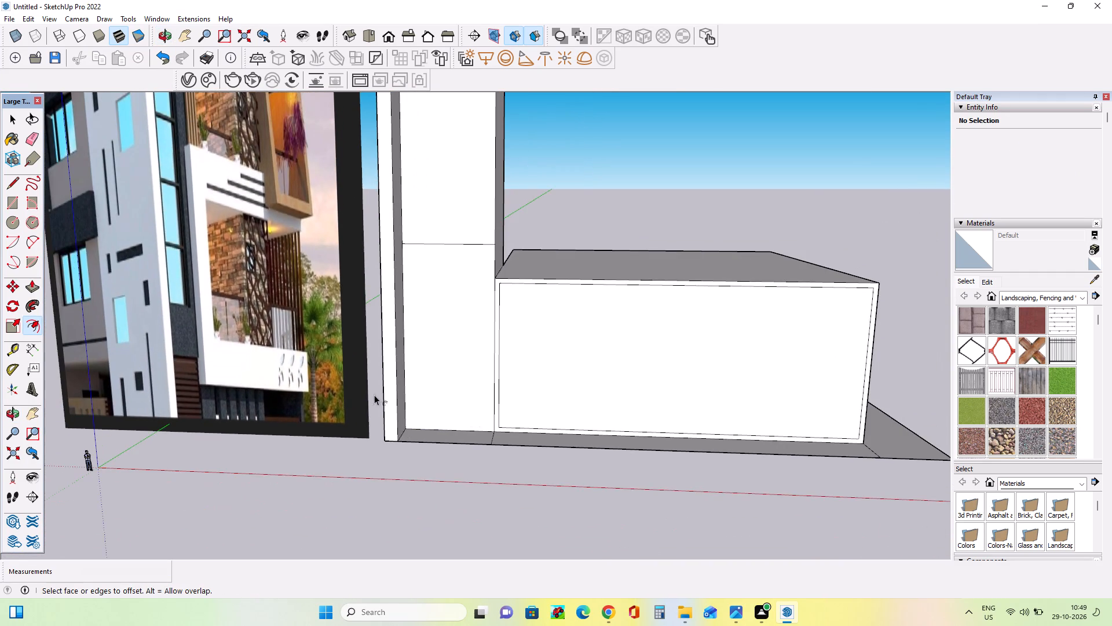
middle_click_drag(380, 397, 409, 384)
scroll(412, 384, "down", 1)
scroll(510, 375, "down", 3)
middle_click_drag(565, 373, 568, 384)
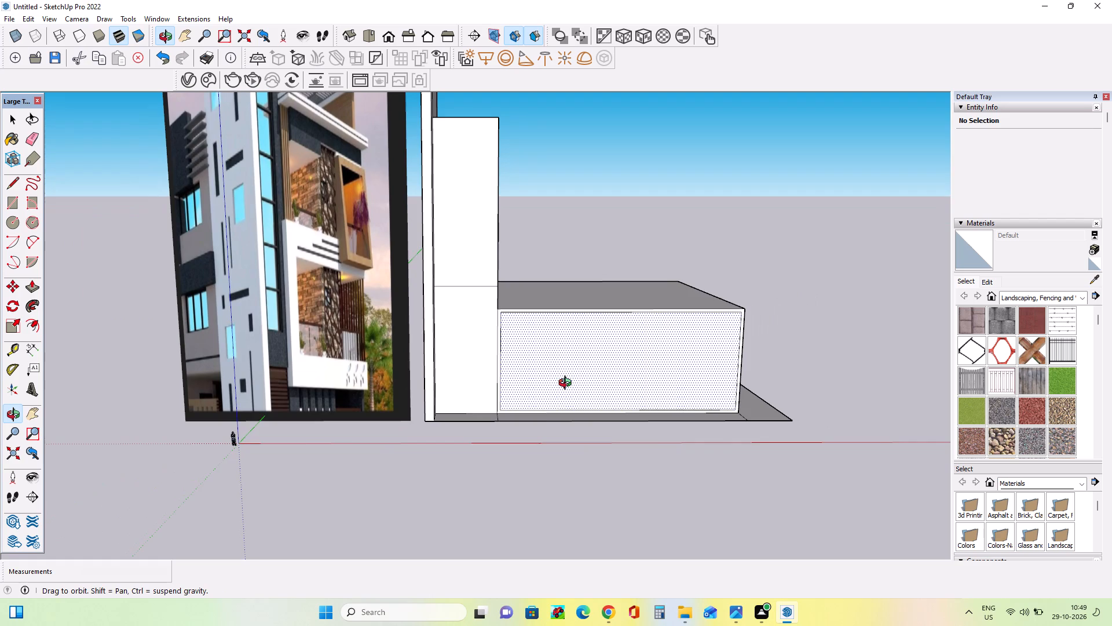
middle_click_drag(568, 384, 569, 396)
middle_click_drag(529, 396, 529, 403)
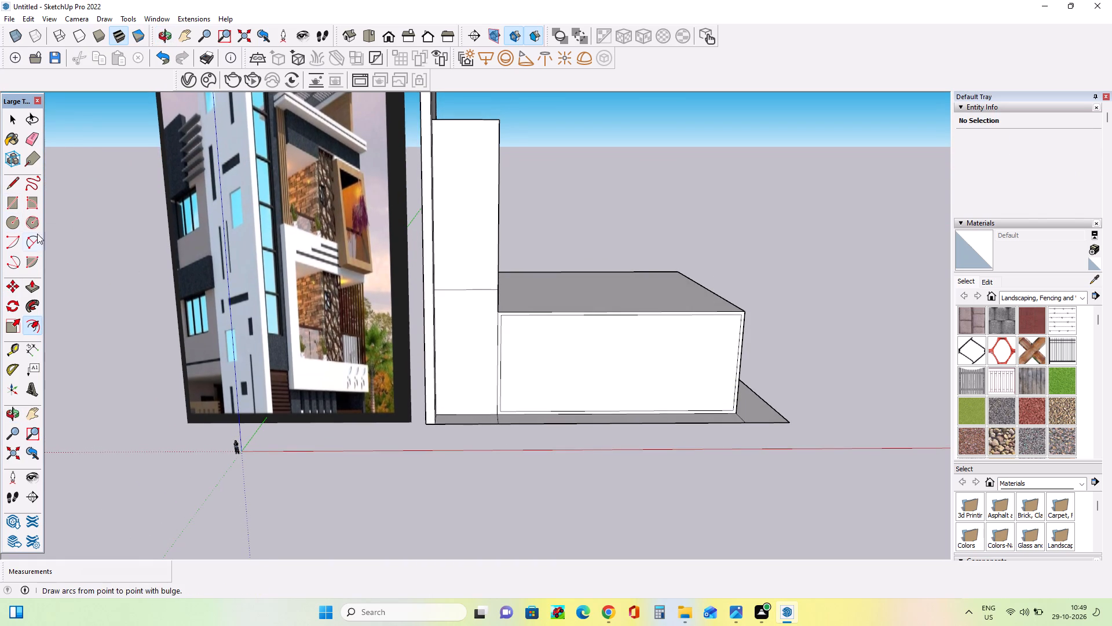
middle_click_drag(794, 347, 789, 335)
scroll(769, 326, "up", 4)
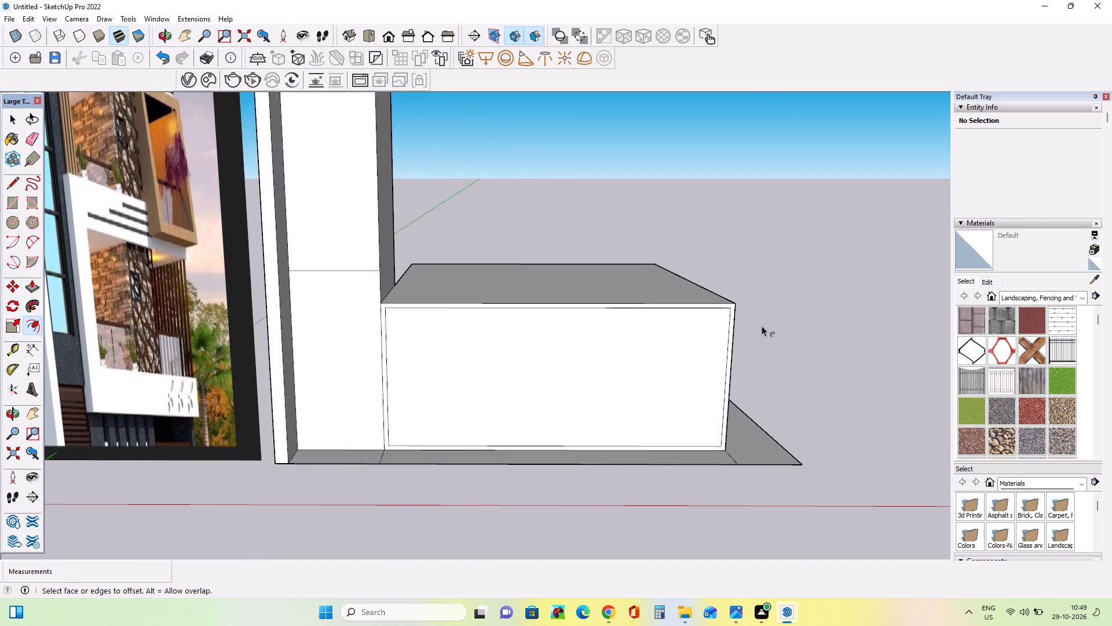
middle_click_drag(732, 340, 767, 331)
scroll(767, 331, "down", 3)
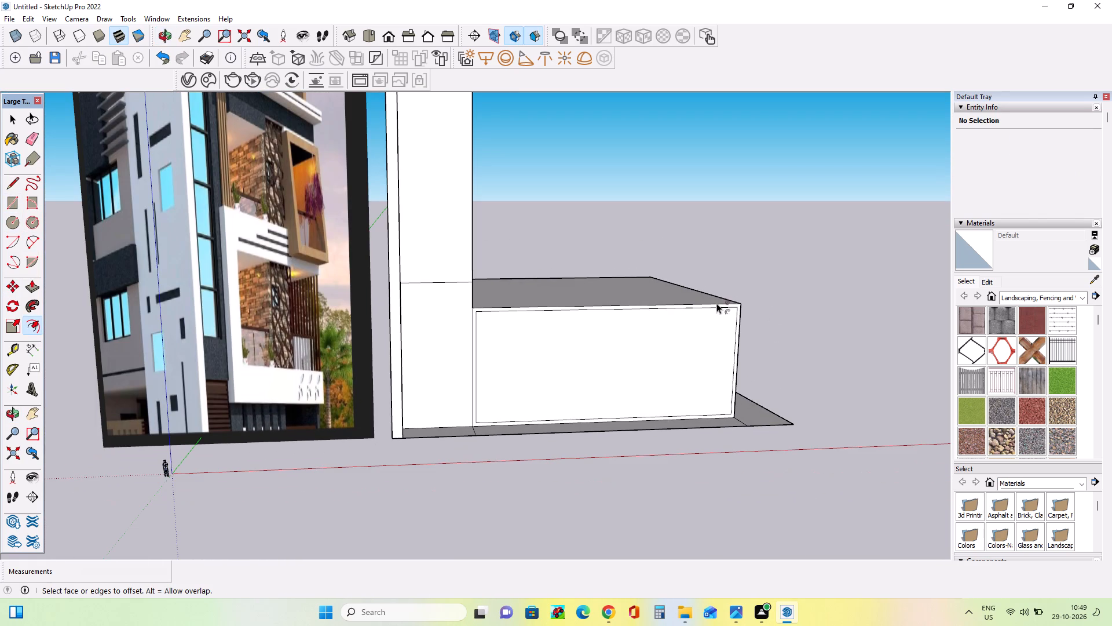
left_click(28, 411)
left_click_drag(138, 293, 120, 325)
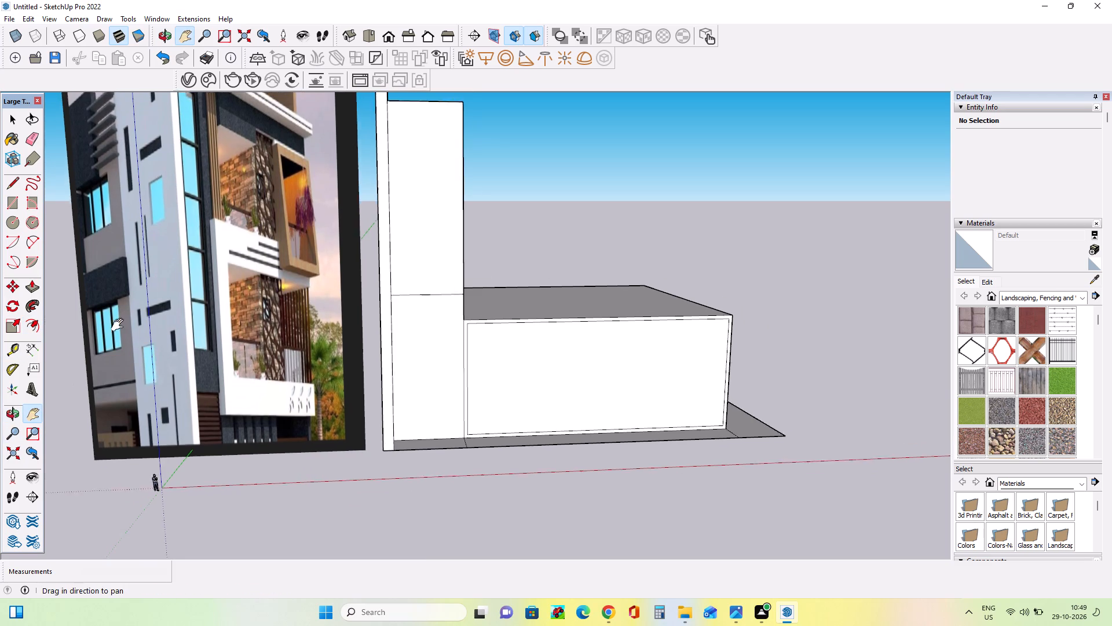
left_click_drag(120, 325, 107, 355)
middle_click_drag(500, 356, 488, 329)
scroll(523, 341, "up", 3)
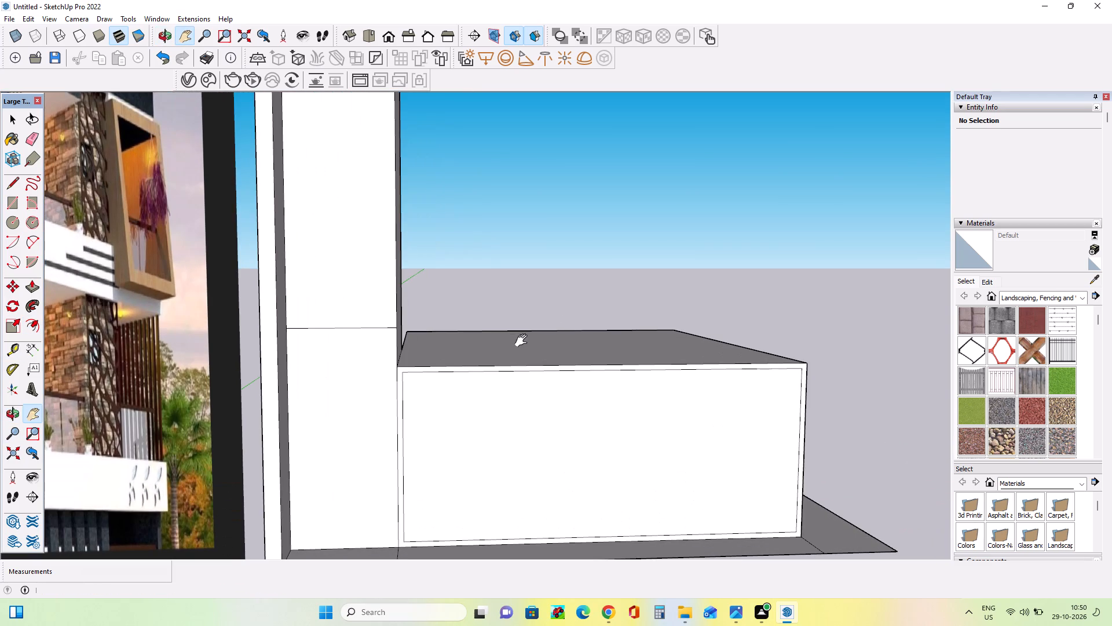
middle_click(524, 341)
scroll(524, 341, "down", 2)
middle_click_drag(543, 353, 548, 365)
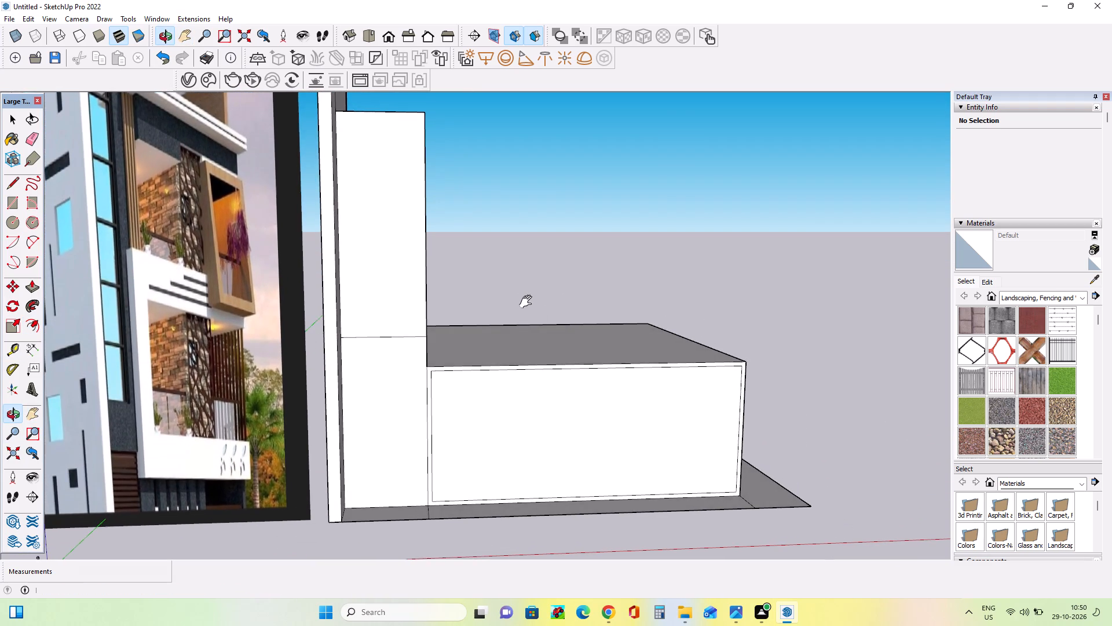
scroll(525, 299, "down", 2)
Push/Pull the low block's inner front face inward 68' 5 1/2" to hollow out the block behind its border.
left_click(9, 209)
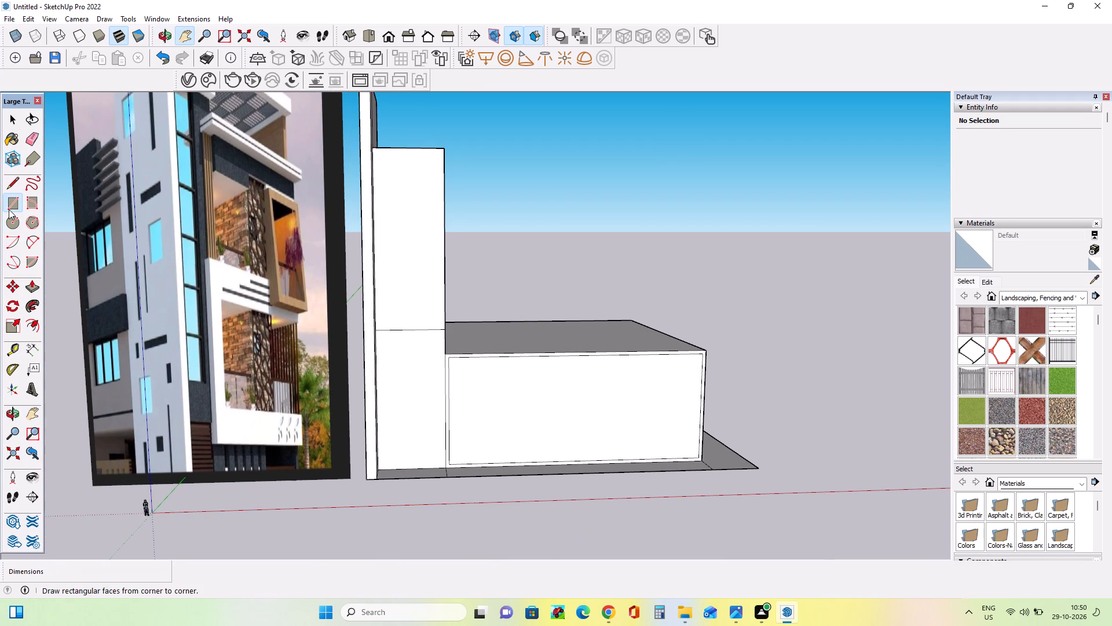
middle_click_drag(471, 467, 467, 483)
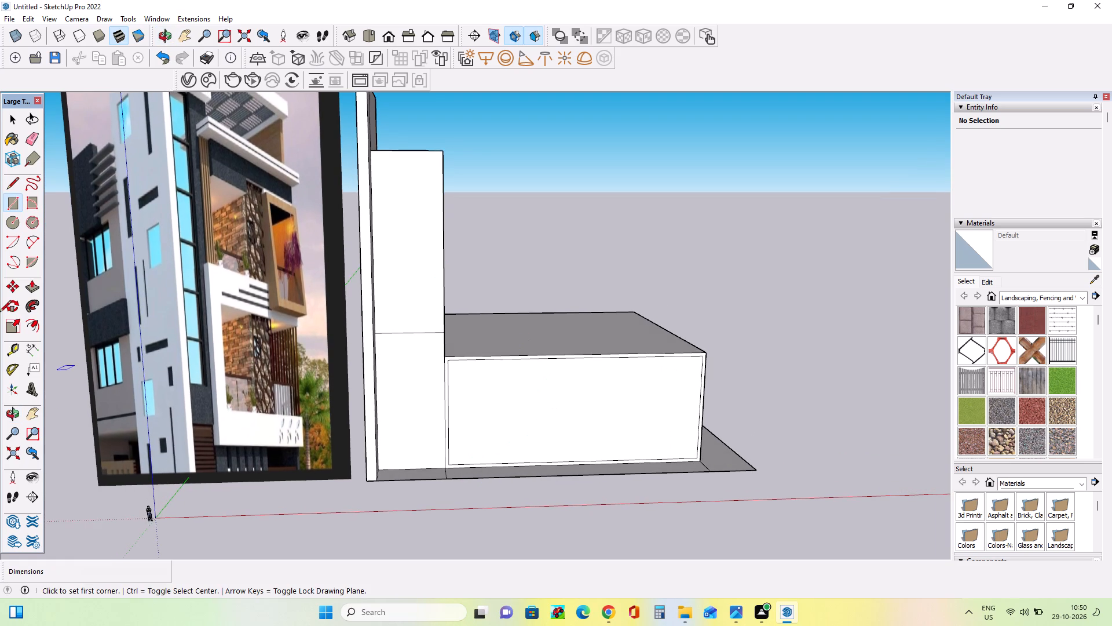
left_click(30, 290)
left_click_drag(485, 447, 484, 448)
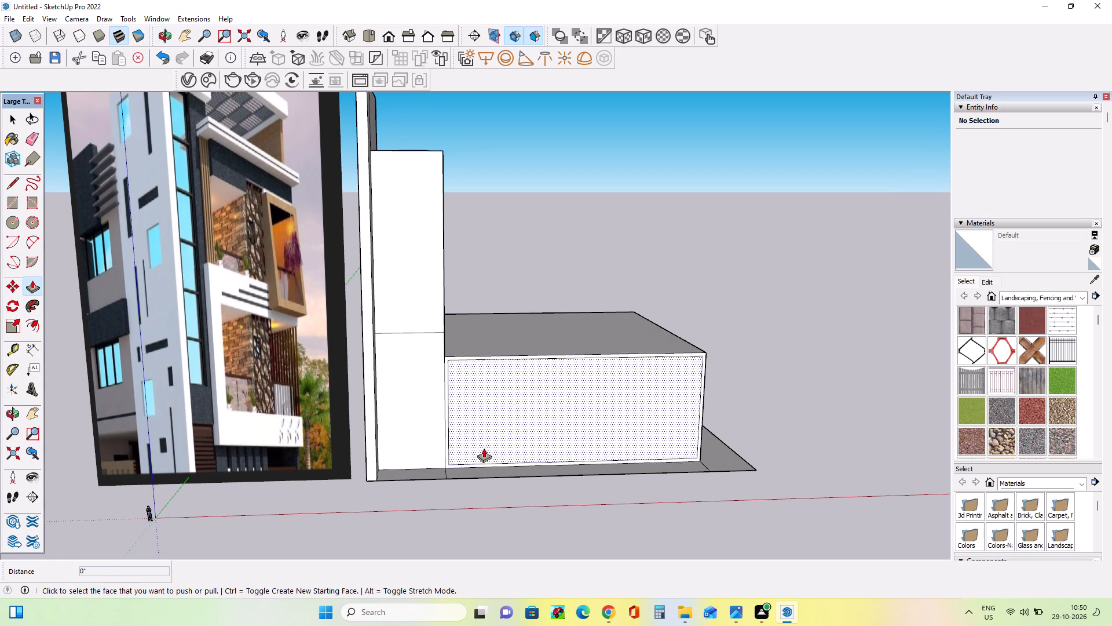
left_click_drag(484, 448, 474, 404)
Examine the hollowed low block from several angles against the ground floor in the reference image.
middle_click_drag(240, 400, 171, 405)
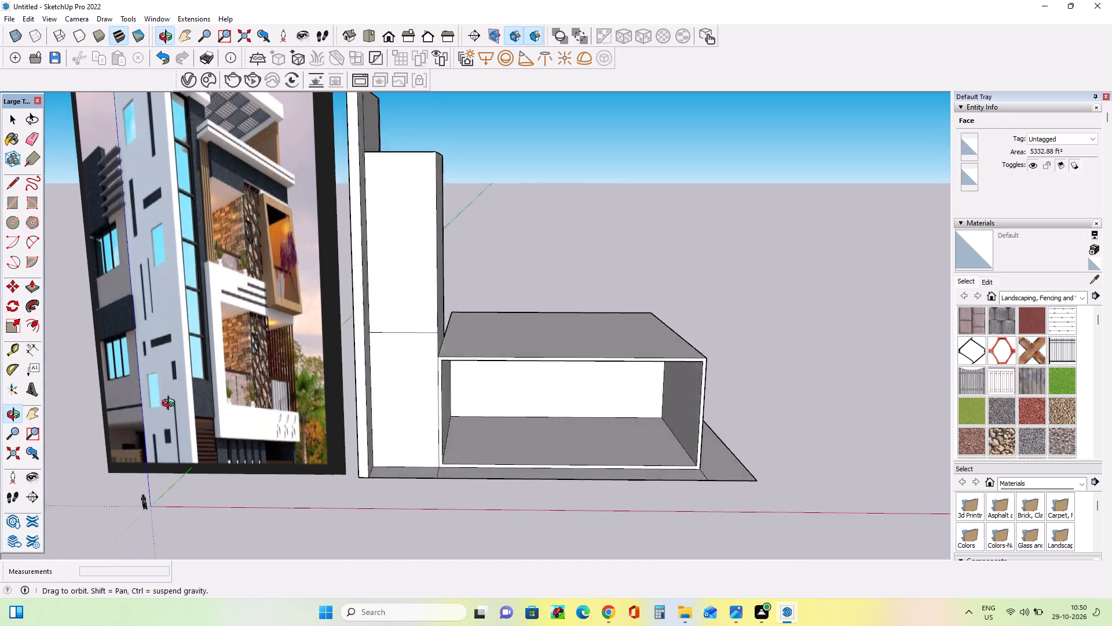
middle_click_drag(171, 405, 158, 405)
scroll(119, 388, "down", 6)
middle_click_drag(499, 430, 573, 398)
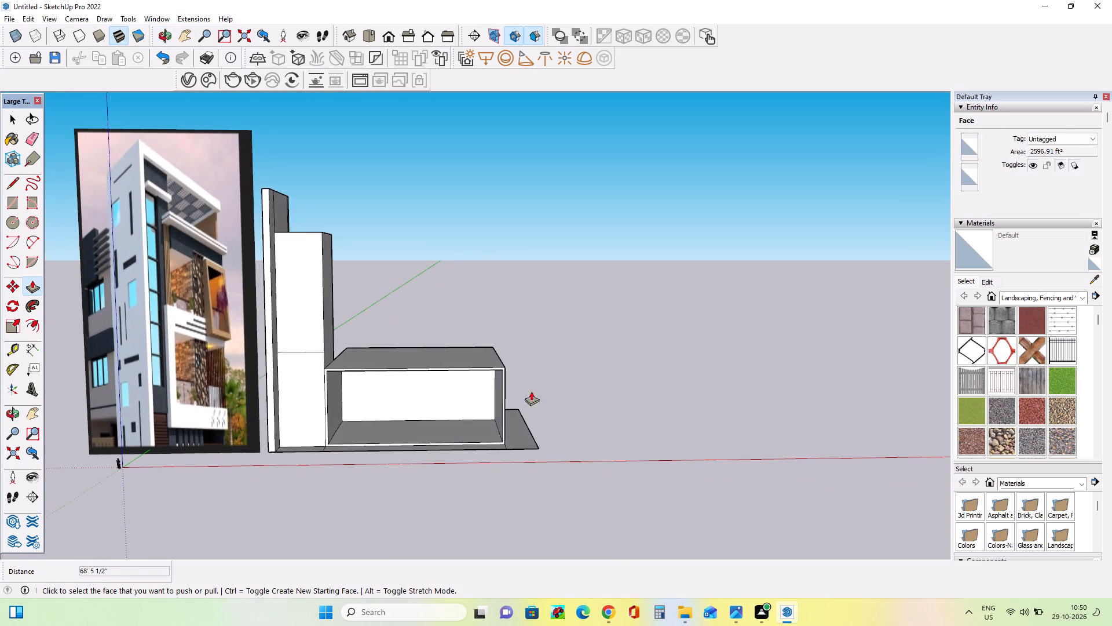
middle_click_drag(240, 382, 318, 399)
scroll(583, 406, "down", 7)
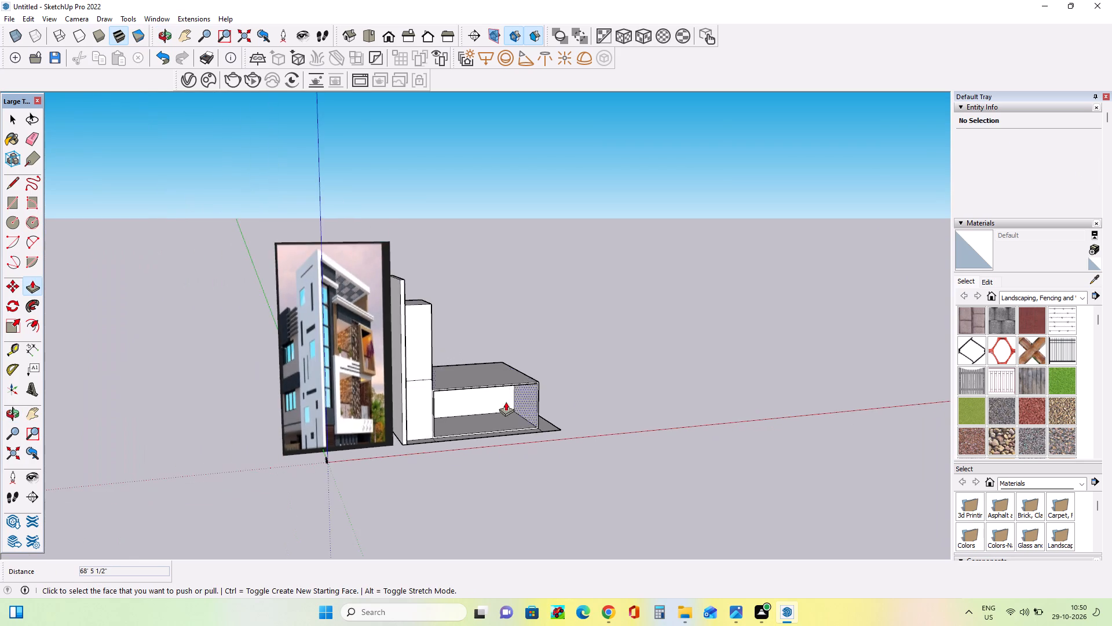
scroll(431, 374, "up", 10)
scroll(401, 363, "down", 8)
middle_click_drag(526, 425, 442, 436)
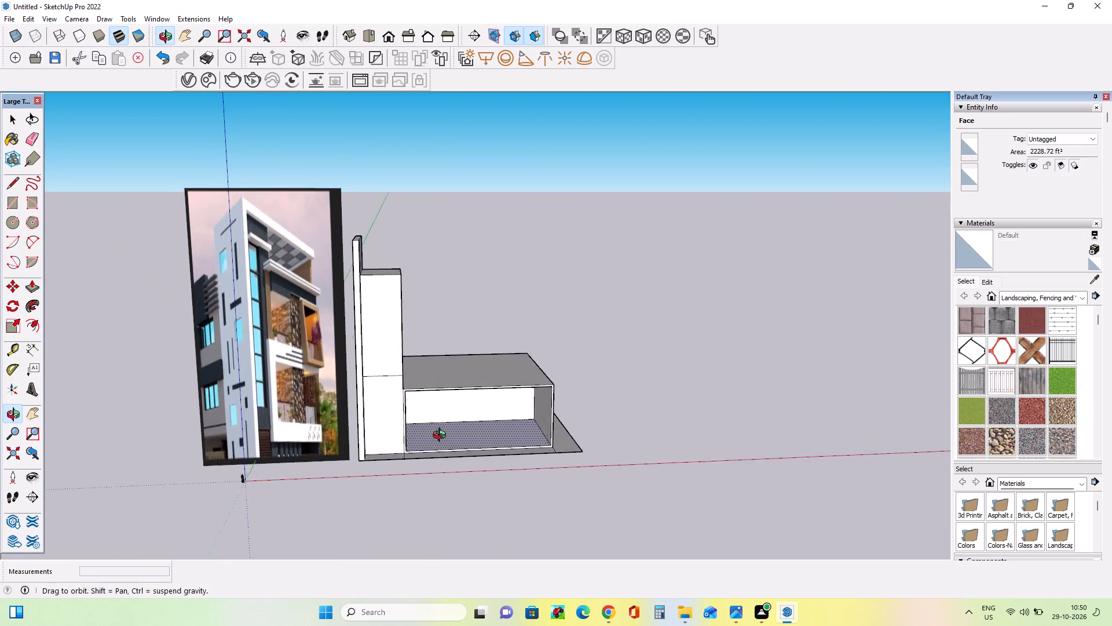
middle_click_drag(442, 436, 440, 436)
scroll(441, 430, "up", 8)
middle_click_drag(445, 431, 448, 444)
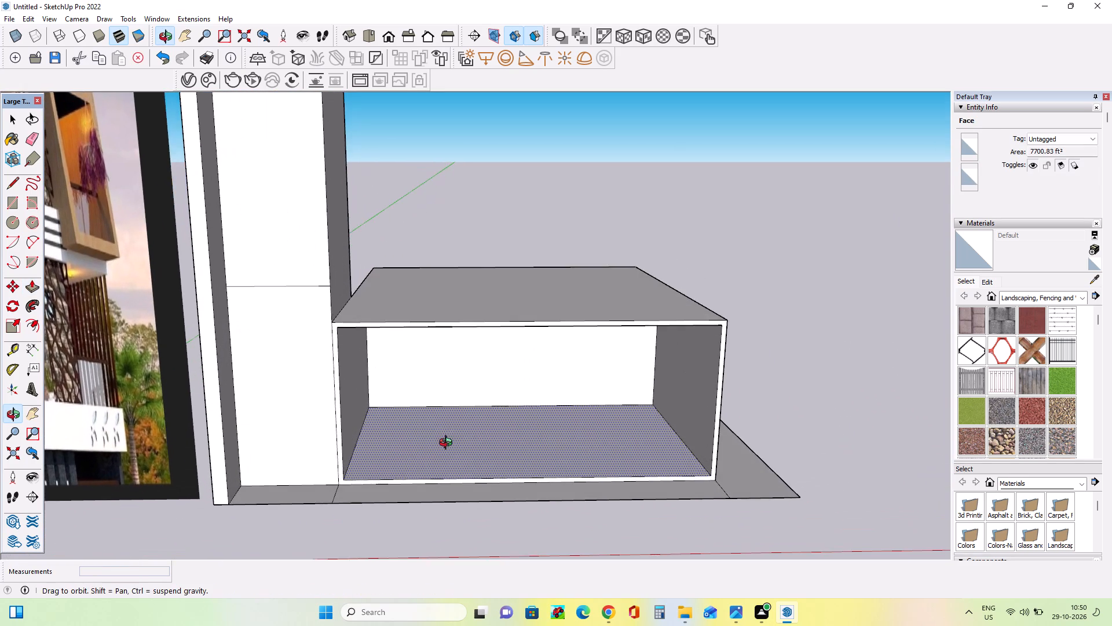
middle_click_drag(448, 444, 461, 411)
scroll(461, 411, "down", 4)
middle_click_drag(462, 403, 466, 368)
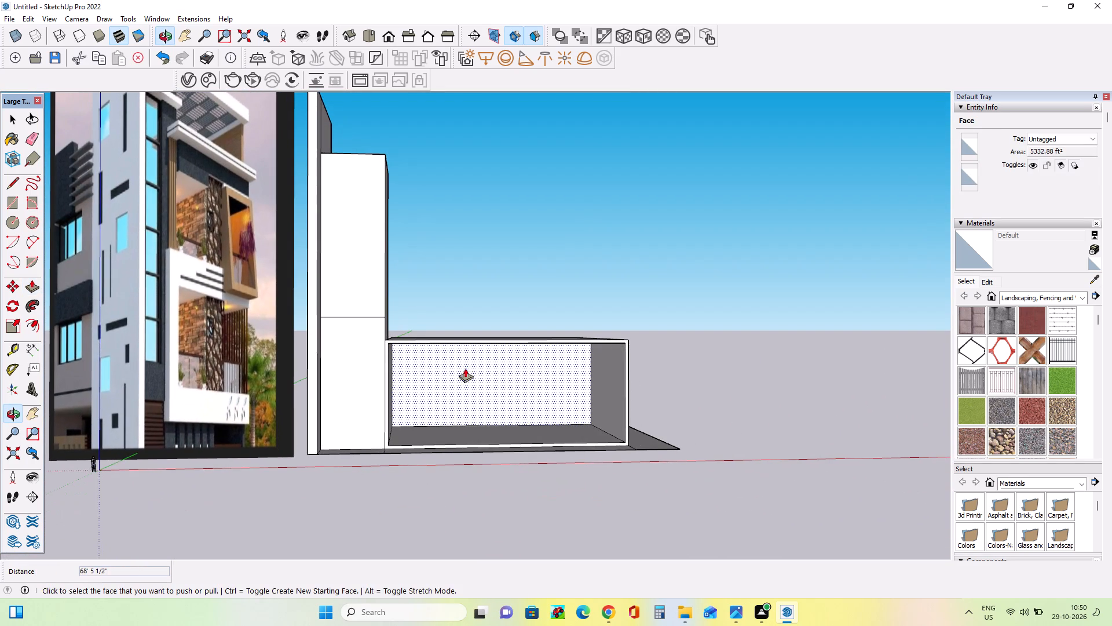
middle_click_drag(423, 377, 424, 383)
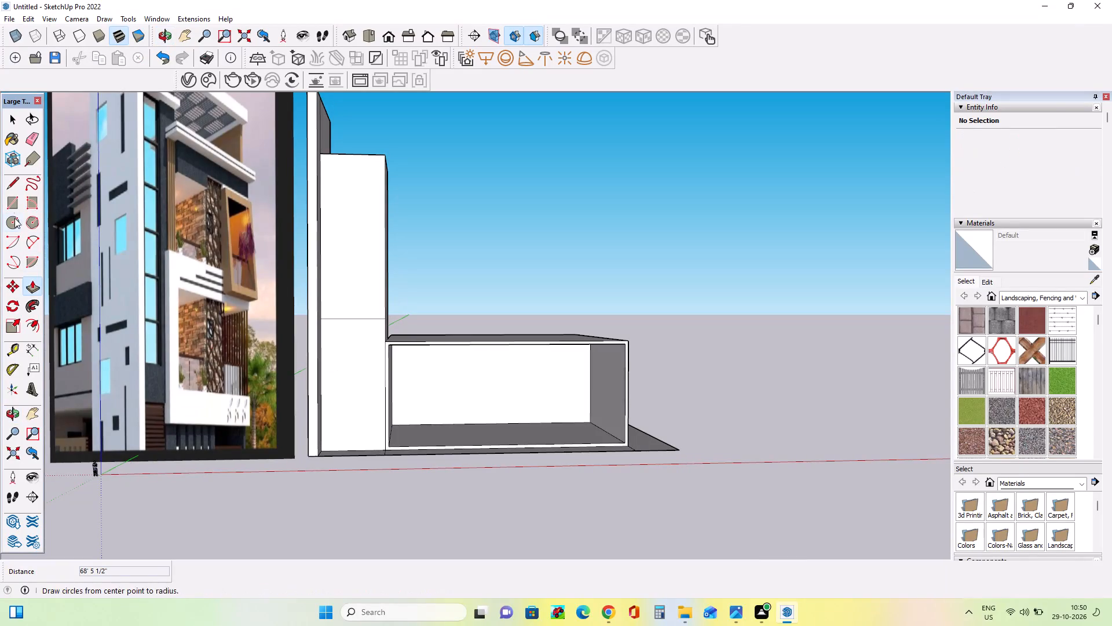
Draw a rectangle about 7' by 84' on the hollowed block's floor, along the front edge from the corner beside the tall block.
left_click(10, 197)
middle_click_drag(452, 432, 464, 557)
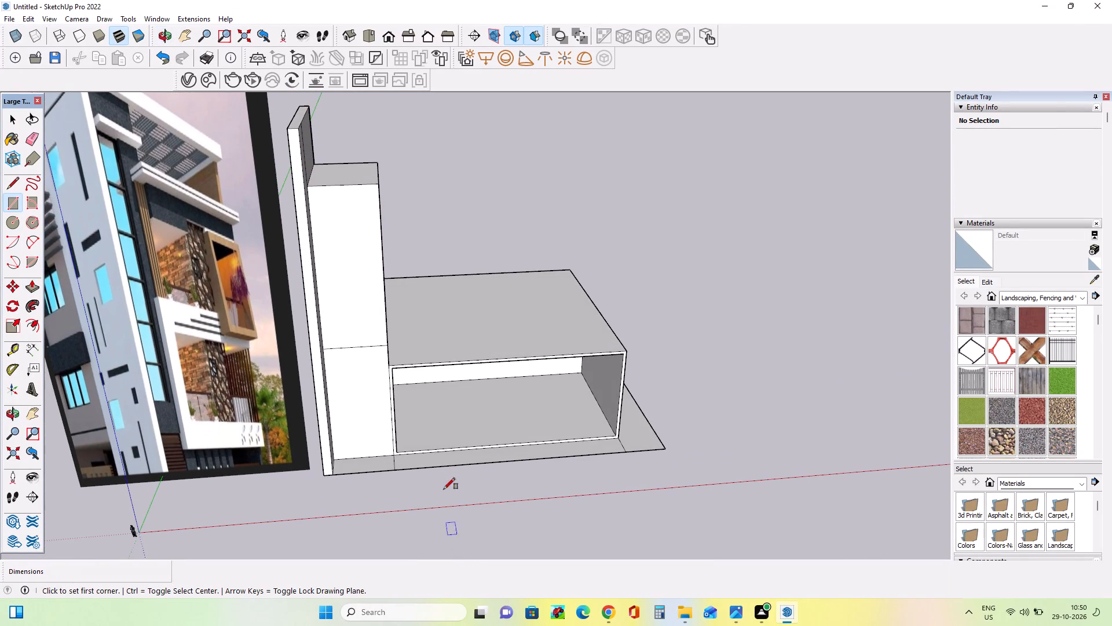
middle_click_drag(420, 439, 388, 443)
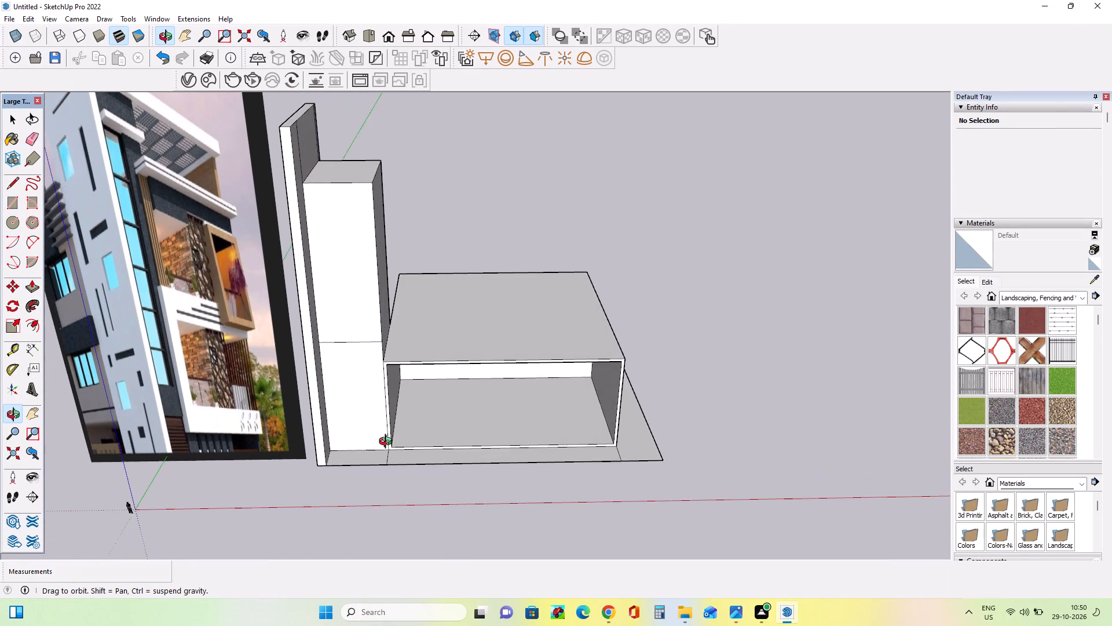
middle_click_drag(388, 443, 392, 413)
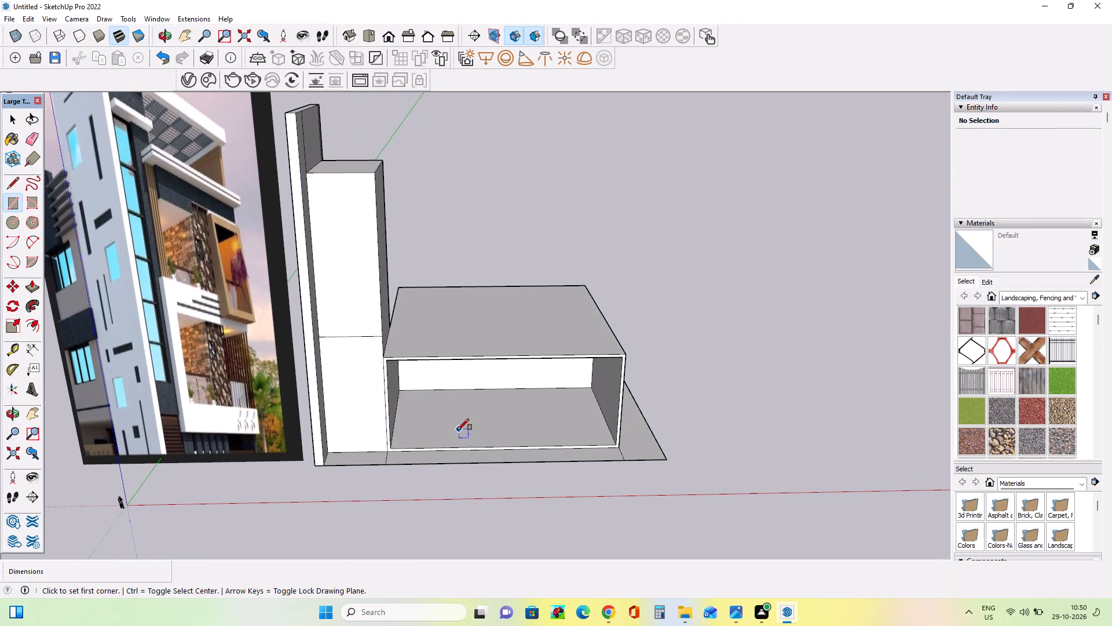
middle_click_drag(458, 430, 458, 443)
middle_click_drag(448, 443, 443, 451)
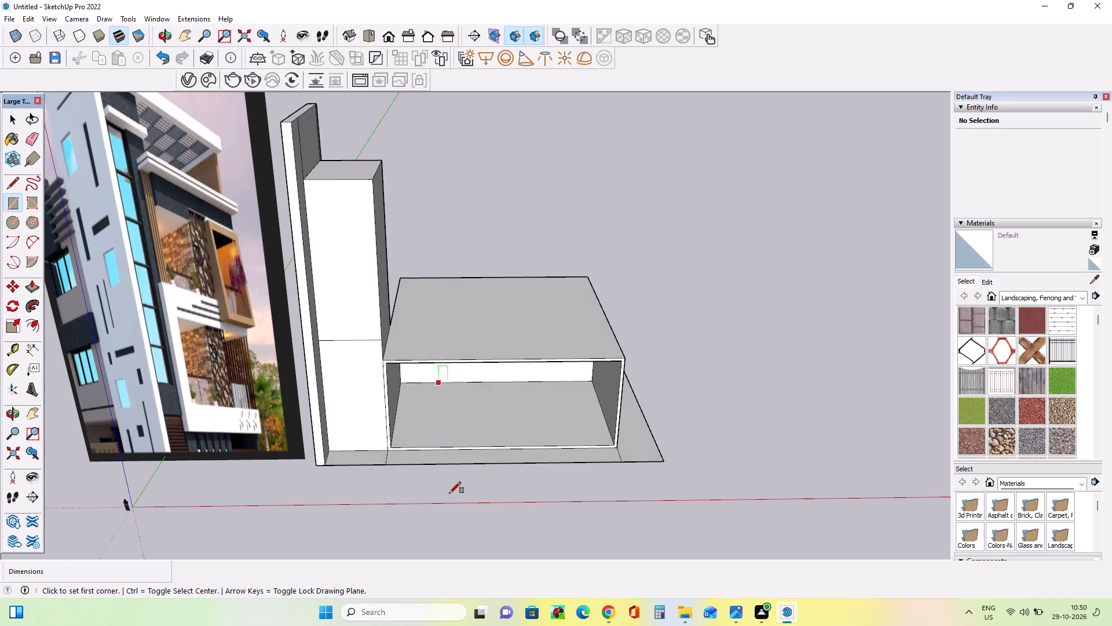
middle_click_drag(445, 435, 448, 456)
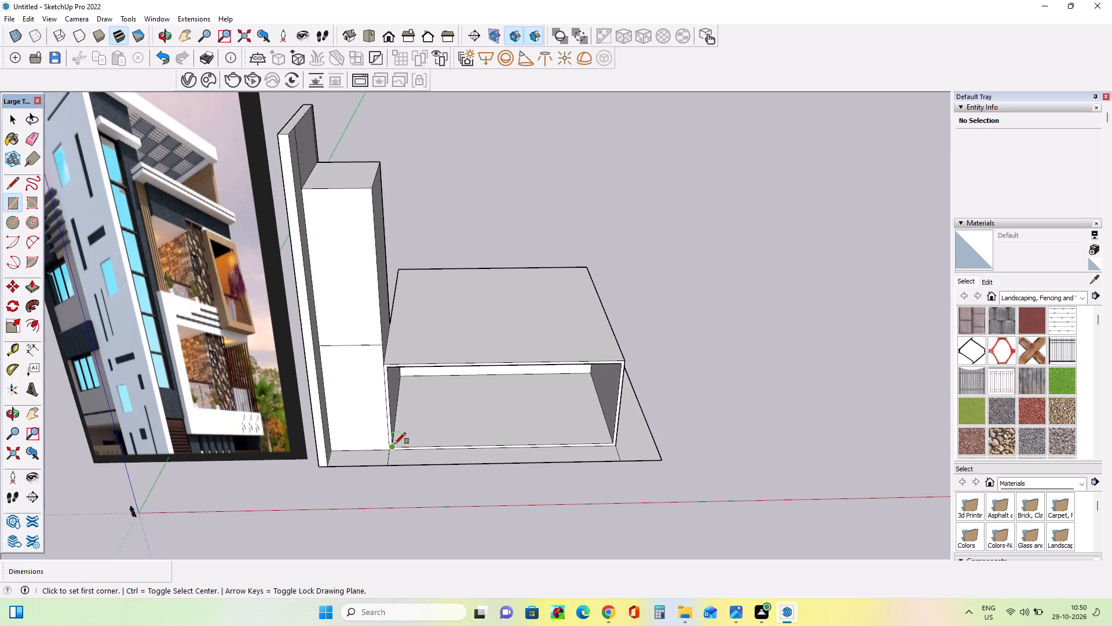
scroll(396, 438, "up", 4)
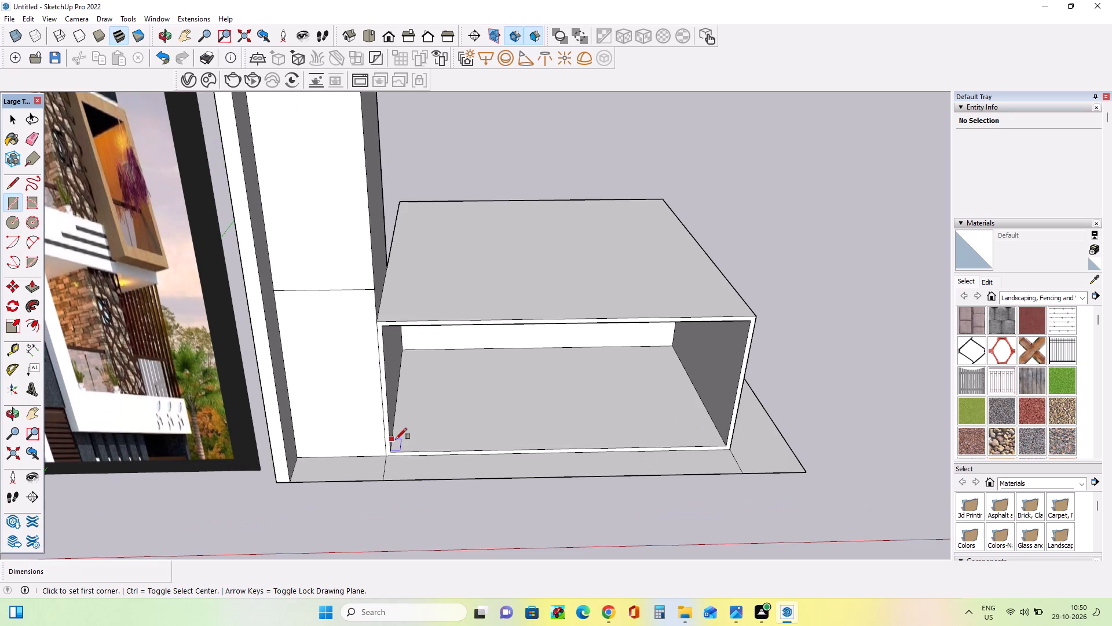
left_click(396, 439)
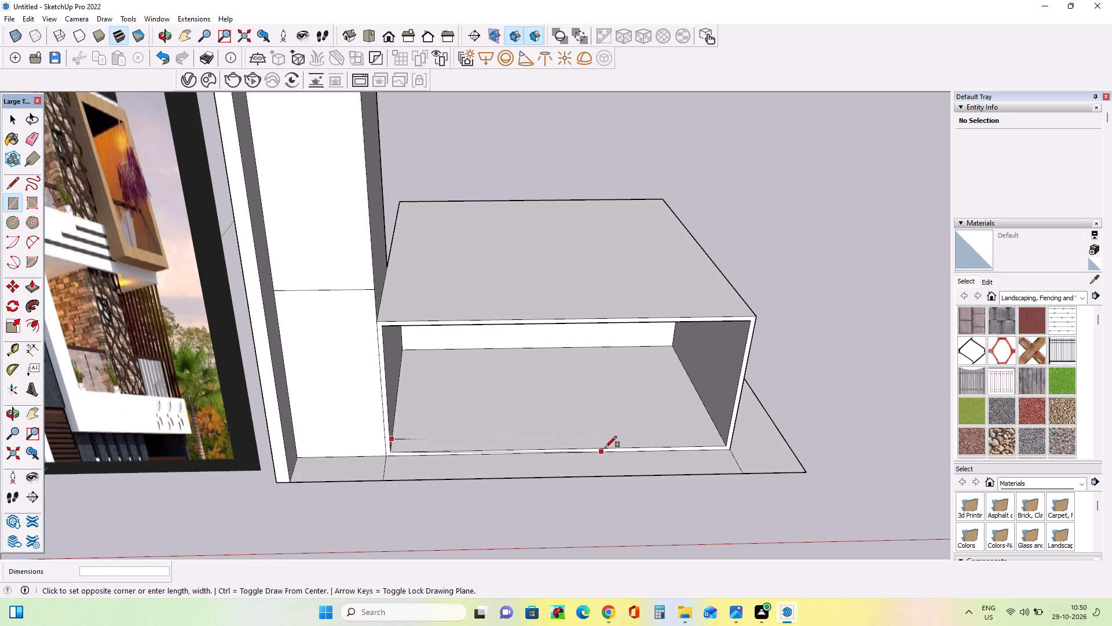
left_click(635, 445)
middle_click_drag(586, 531, 580, 525)
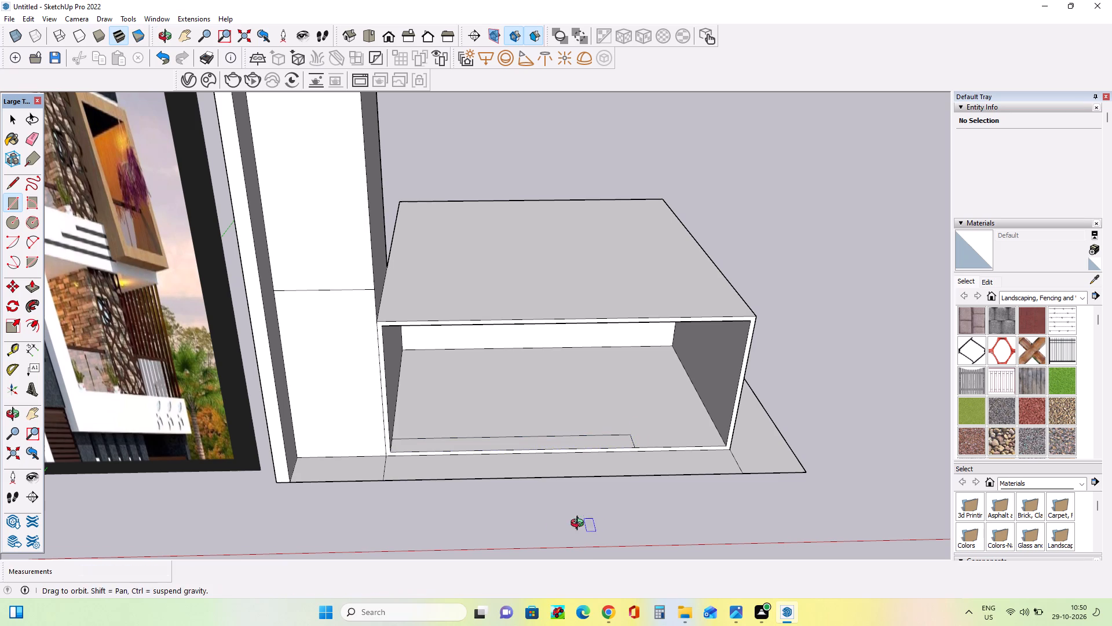
middle_click_drag(580, 525, 571, 500)
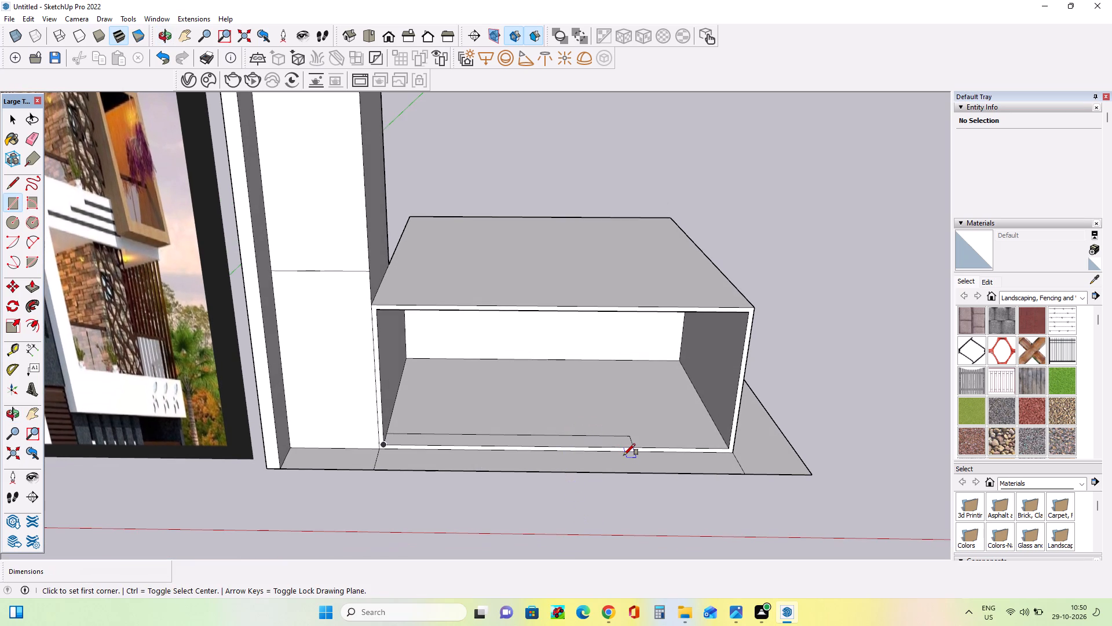
Compare the hollowed low block and its front floor strip with the ground-floor piers beneath the white balcony in the reference image.
middle_click_drag(620, 436, 632, 449)
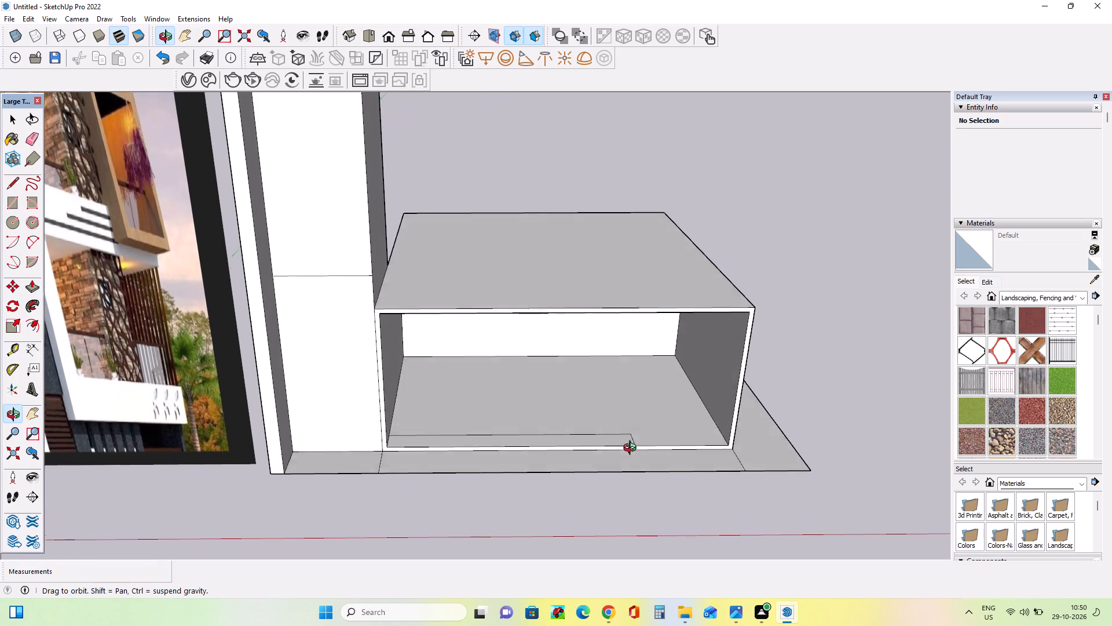
middle_click_drag(632, 449, 632, 452)
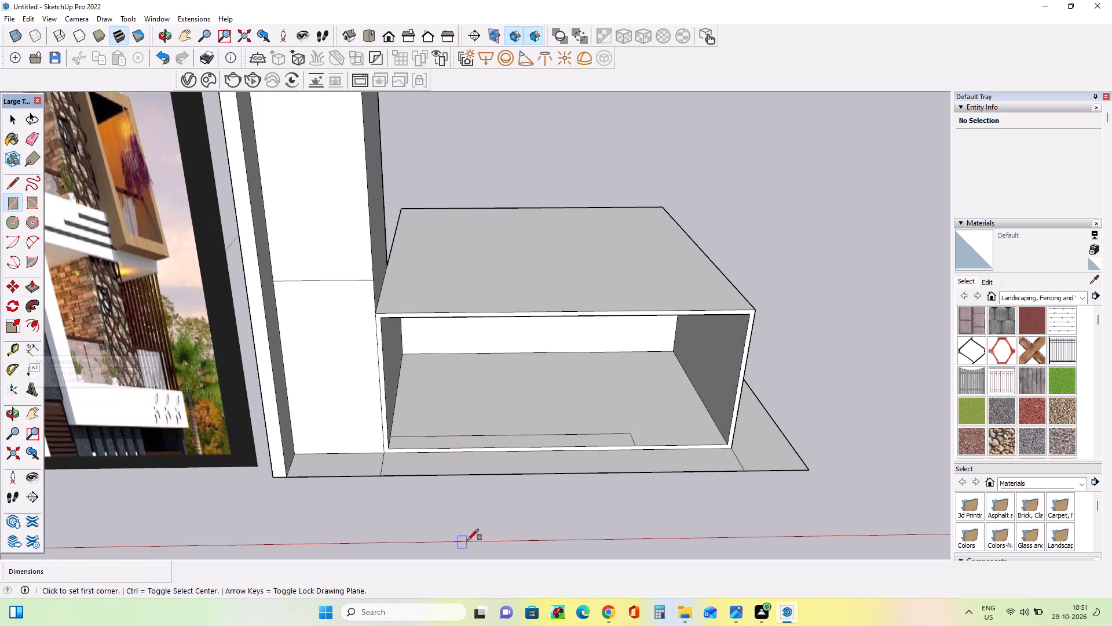
middle_click_drag(467, 540, 471, 550)
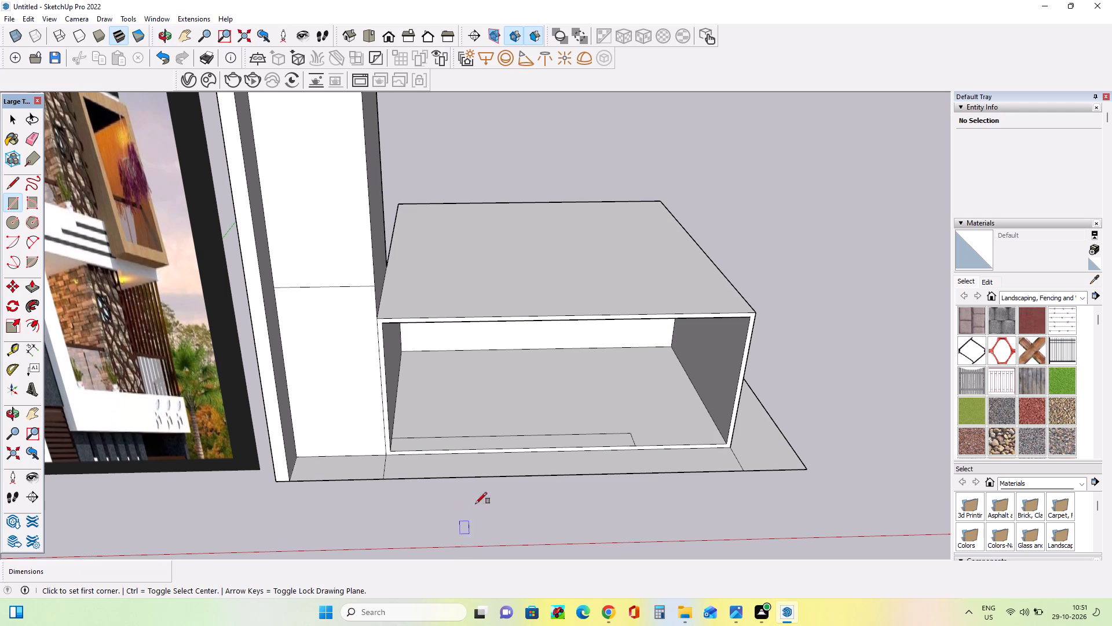
middle_click_drag(489, 473, 487, 487)
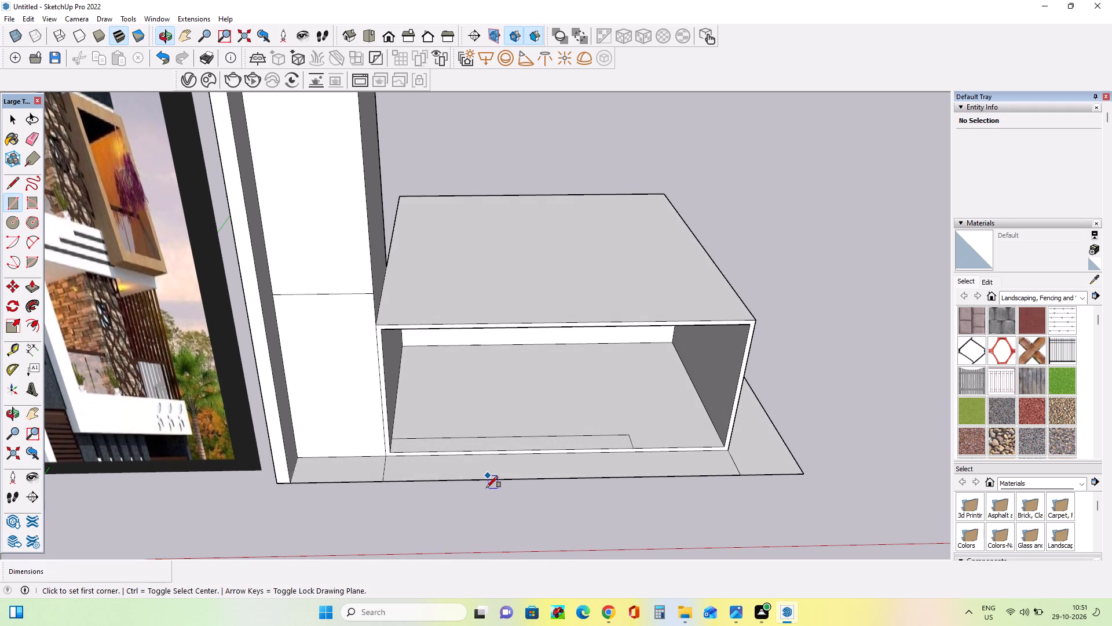
middle_click_drag(485, 494, 487, 507)
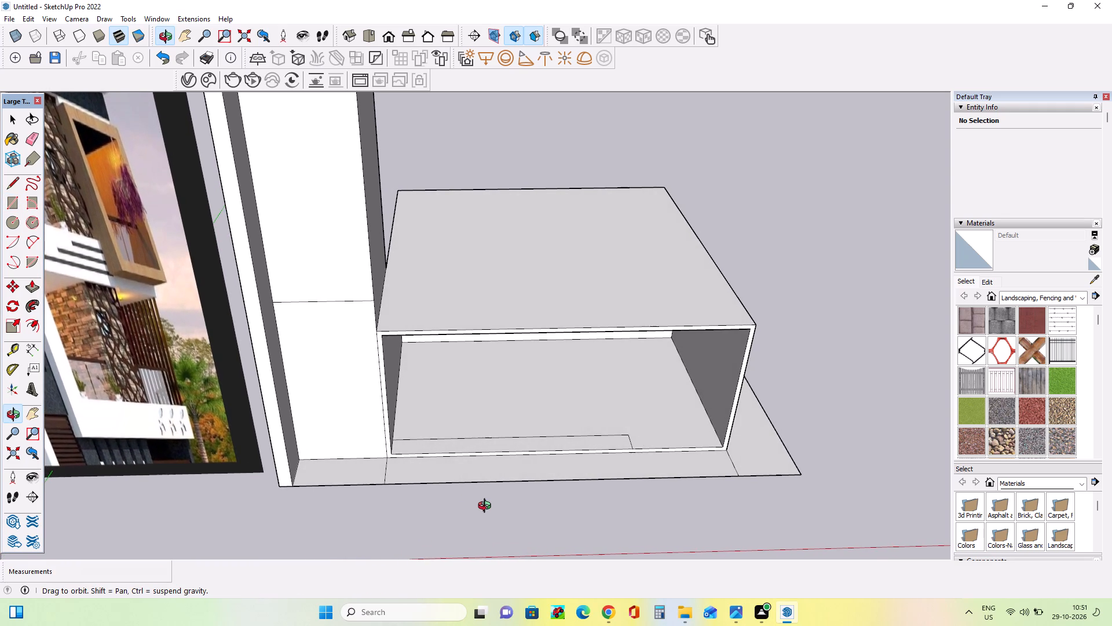
middle_click_drag(487, 507, 484, 503)
middle_click_drag(463, 477, 463, 493)
scroll(463, 477, "down", 1)
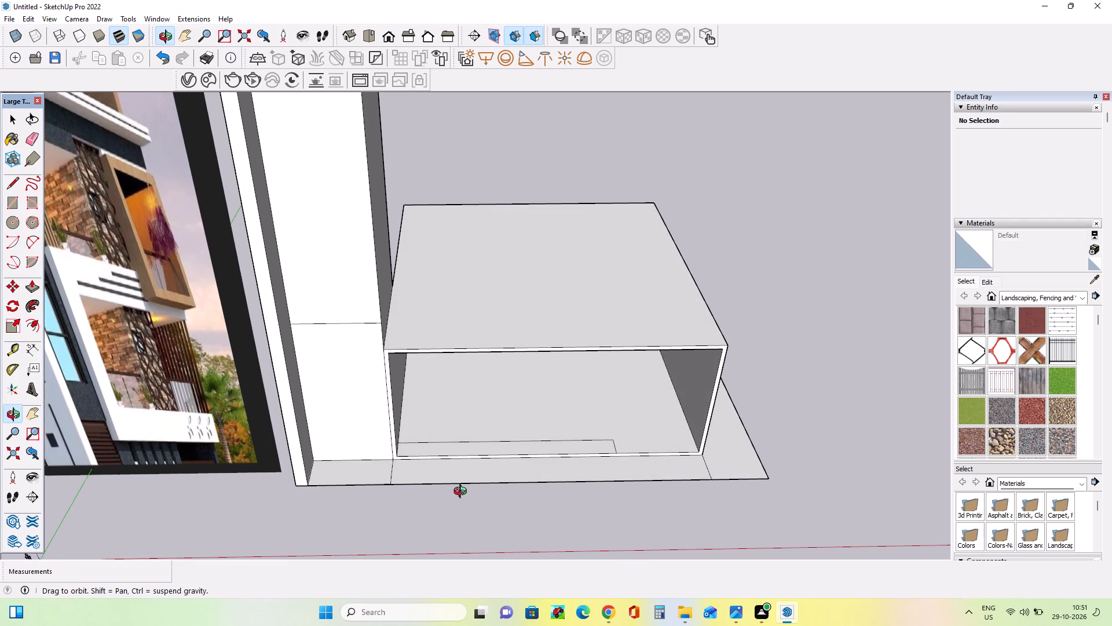
middle_click_drag(463, 493, 458, 460)
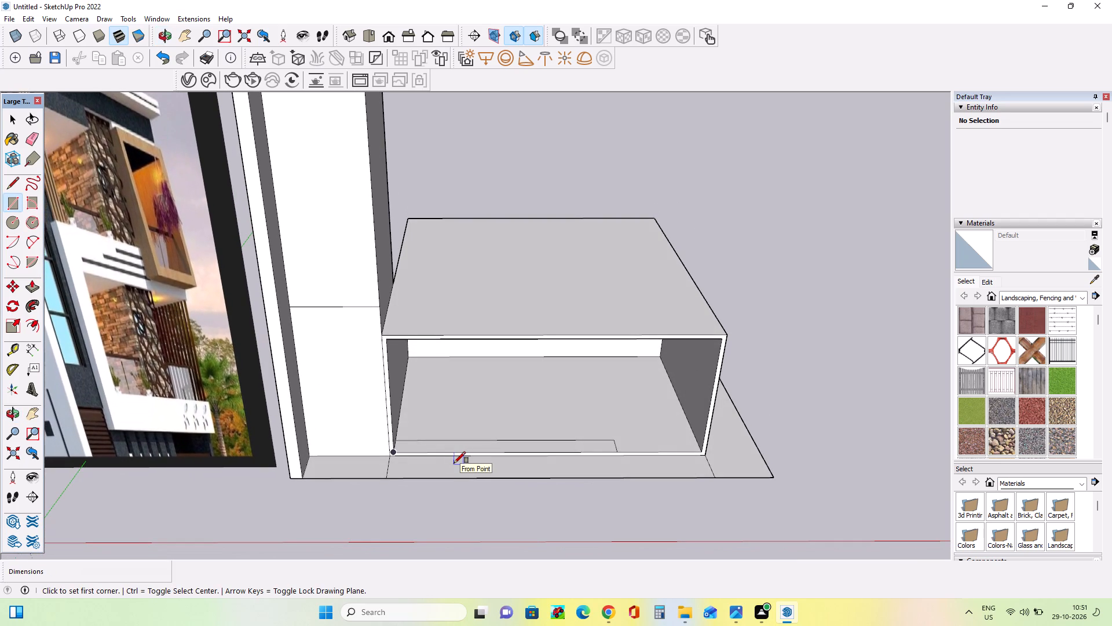
middle_click_drag(454, 463, 456, 472)
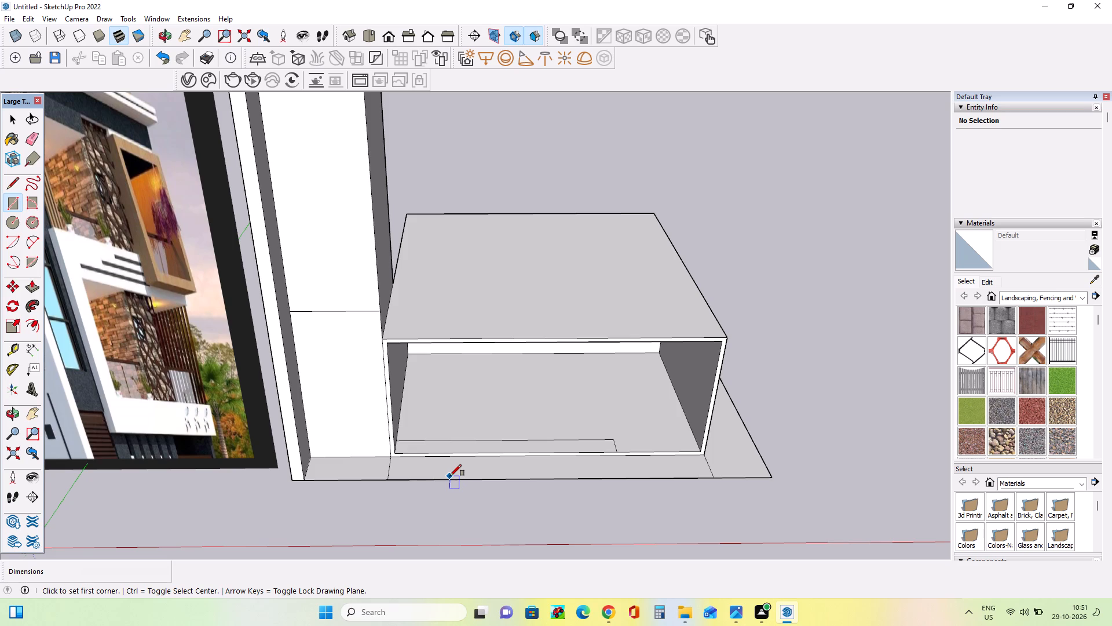
scroll(561, 462, "down", 1)
middle_click(540, 424)
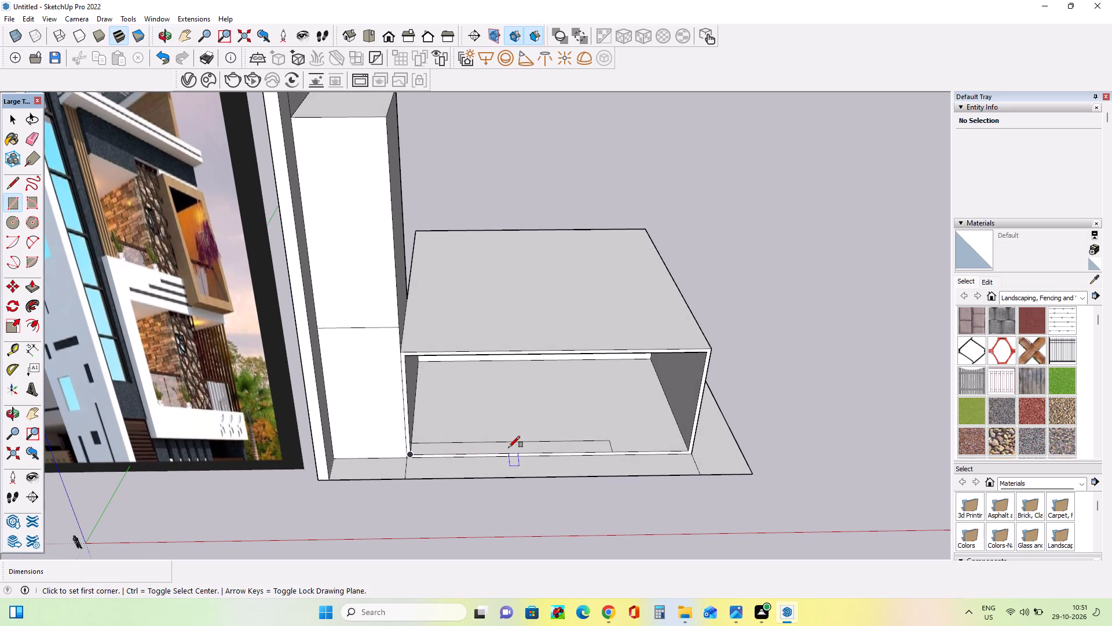
middle_click_drag(507, 441, 507, 436)
middle_click_drag(507, 436, 510, 406)
middle_click_drag(207, 472, 214, 458)
scroll(212, 434, "up", 17)
scroll(212, 434, "down", 2)
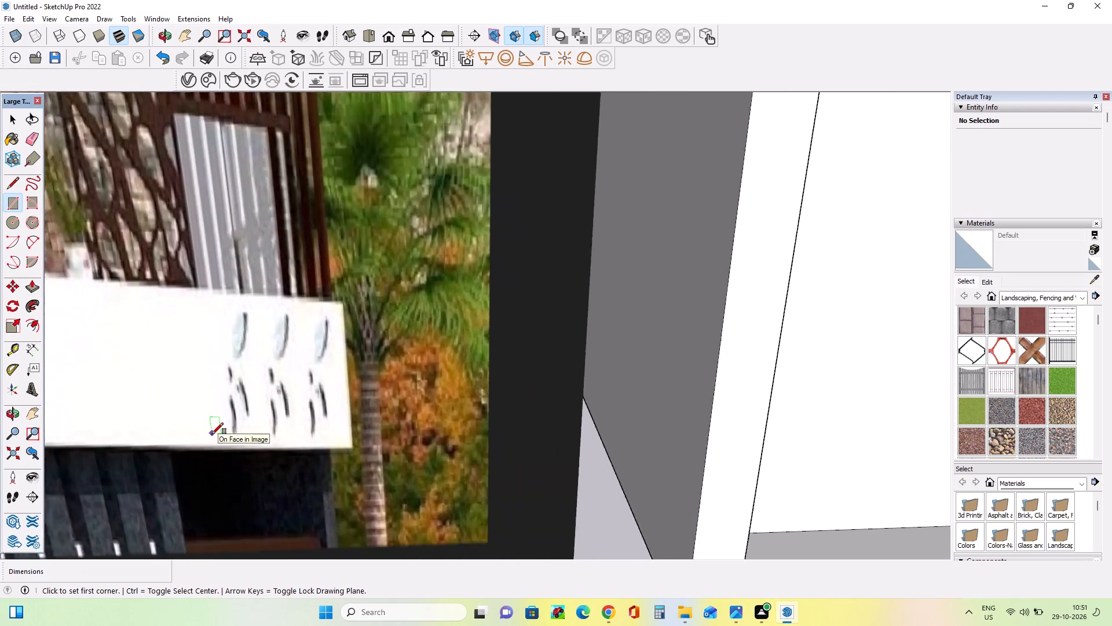
scroll(212, 434, "down", 19)
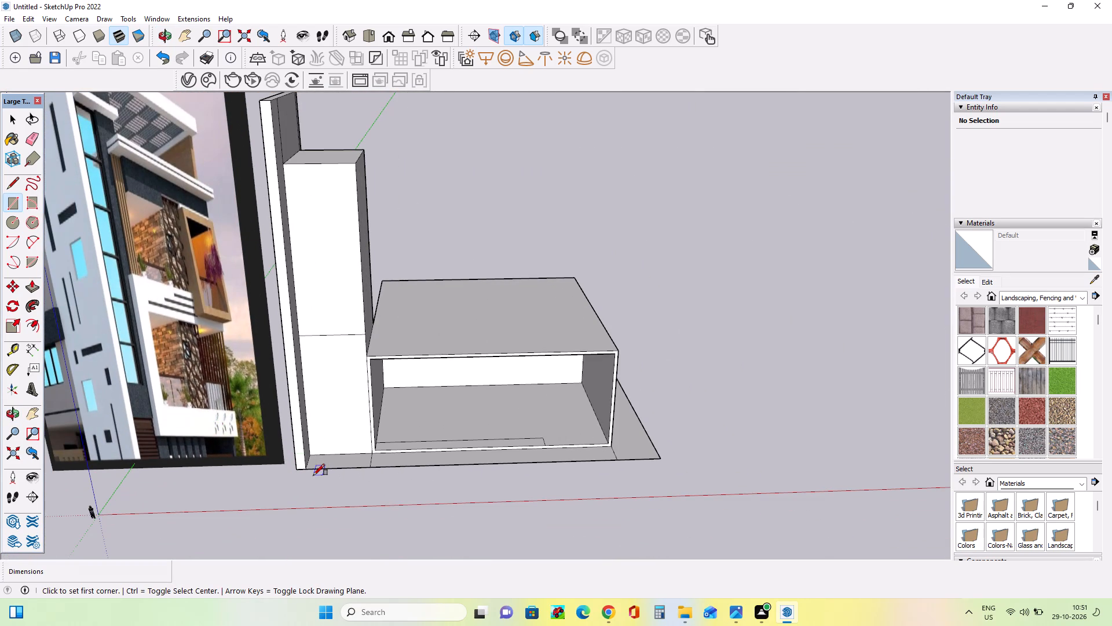
middle_click_drag(500, 463, 500, 475)
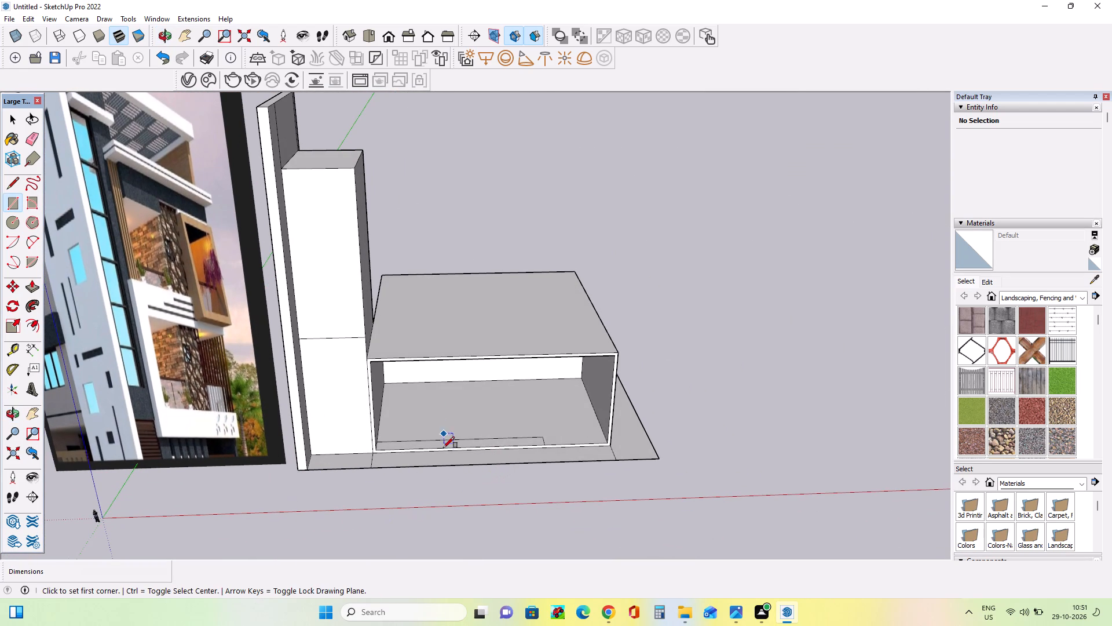
scroll(386, 457, "up", 5)
scroll(569, 465, "down", 1)
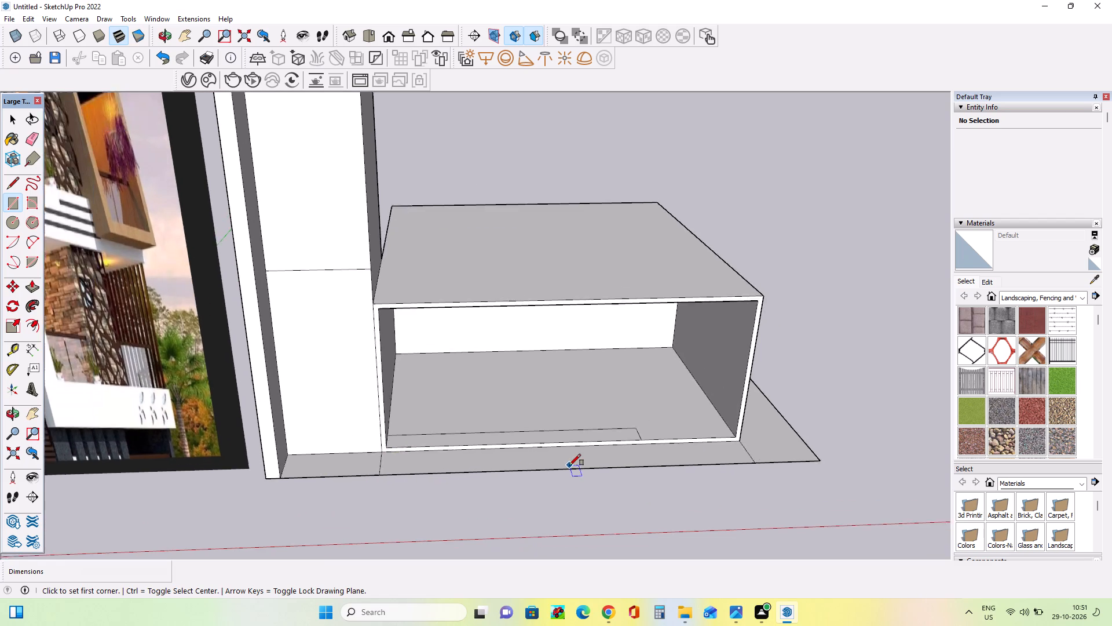
scroll(569, 465, "down", 2)
middle_click_drag(440, 461, 439, 425)
scroll(405, 436, "up", 3)
middle_click_drag(564, 442, 546, 467)
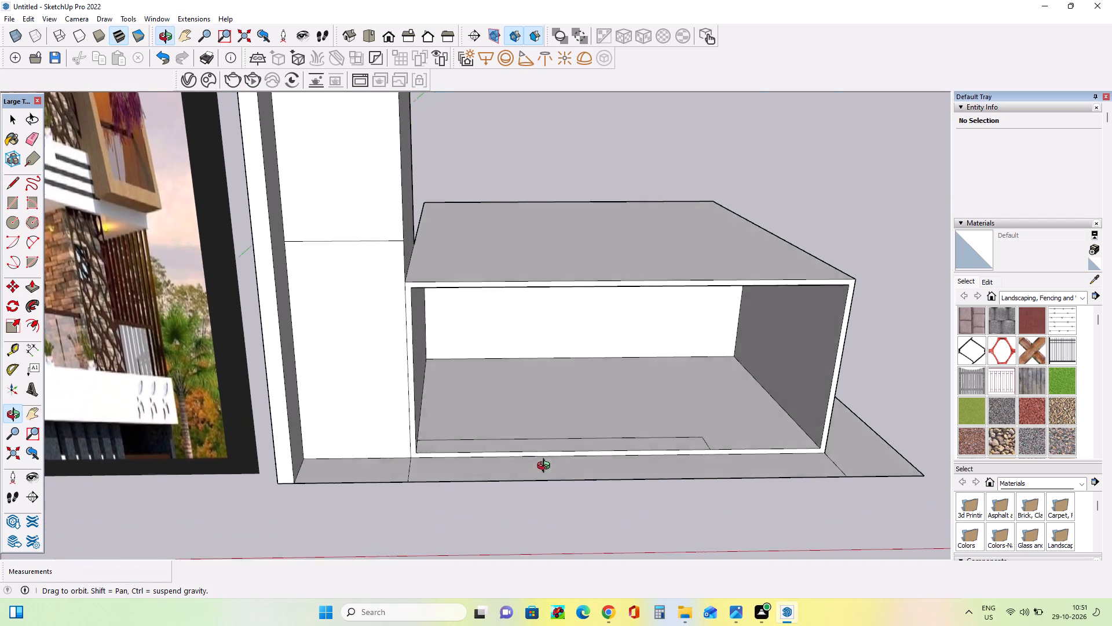
middle_click_drag(546, 467, 543, 470)
scroll(543, 470, "down", 1)
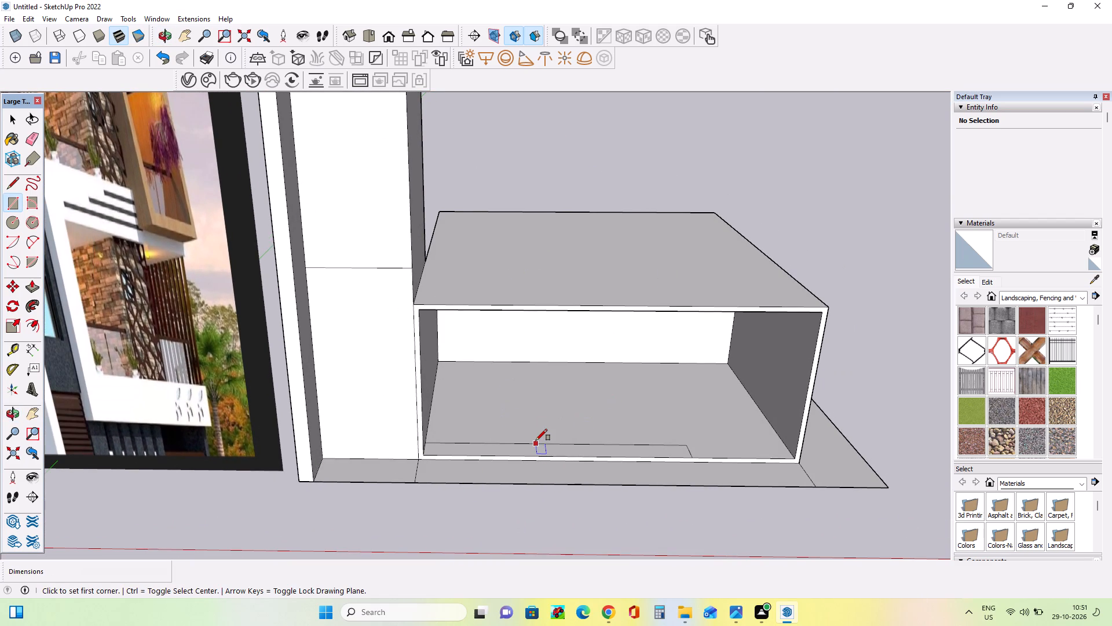
scroll(448, 430, "up", 2)
scroll(561, 428, "down", 3)
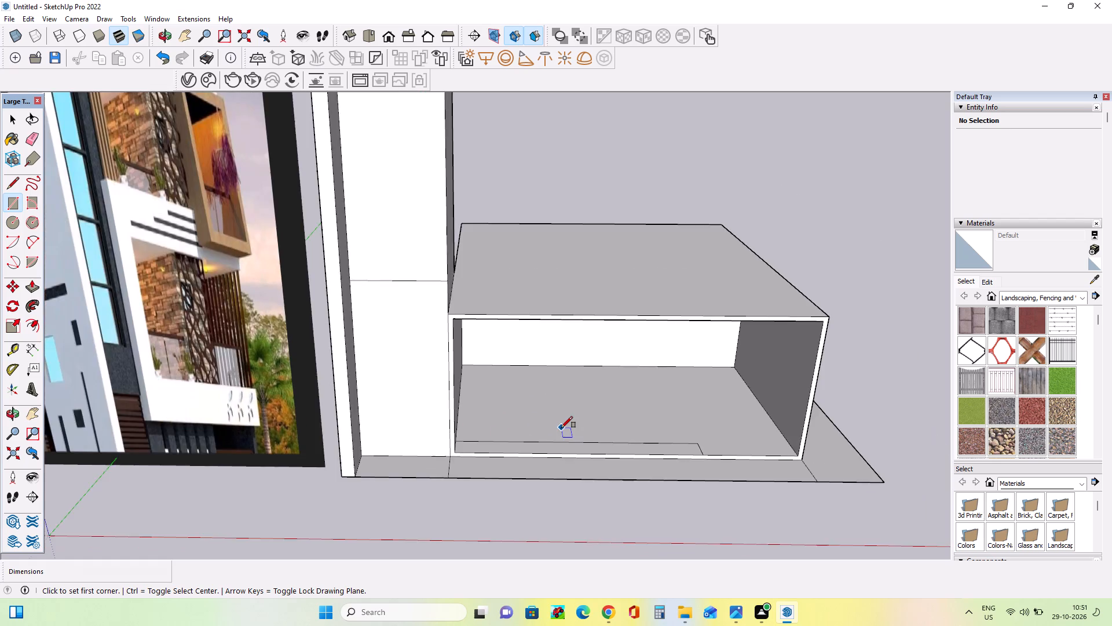
scroll(564, 427, "down", 3)
Draw a rectangle about 4' 6" by 7' 4" across the front floor strip, just off the corner beside the tall block.
scroll(477, 446, "up", 5)
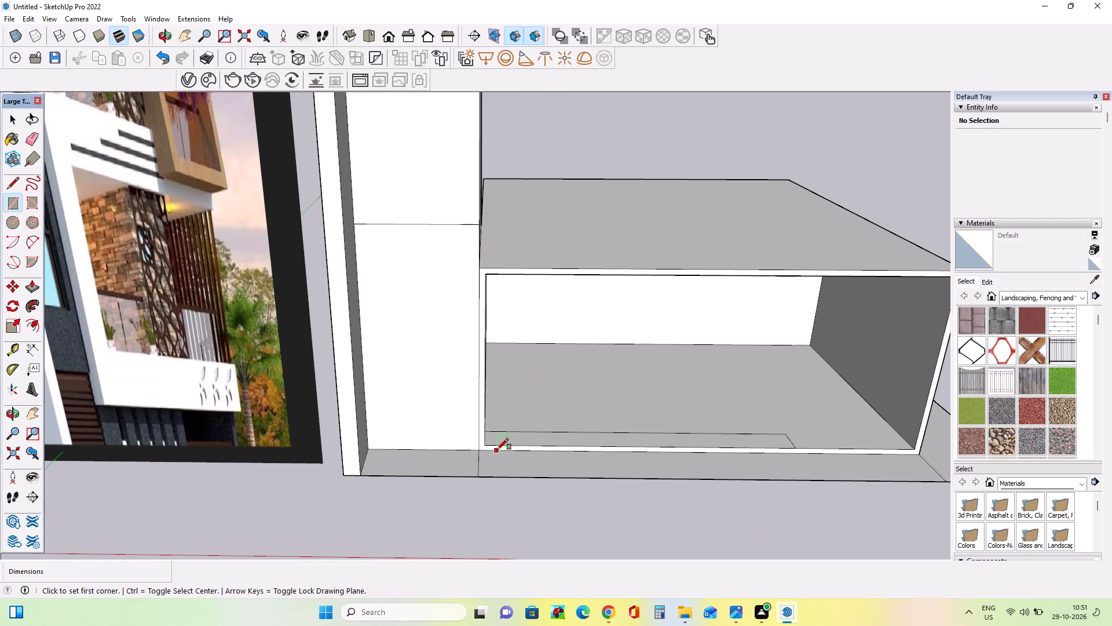
scroll(494, 449, "up", 4)
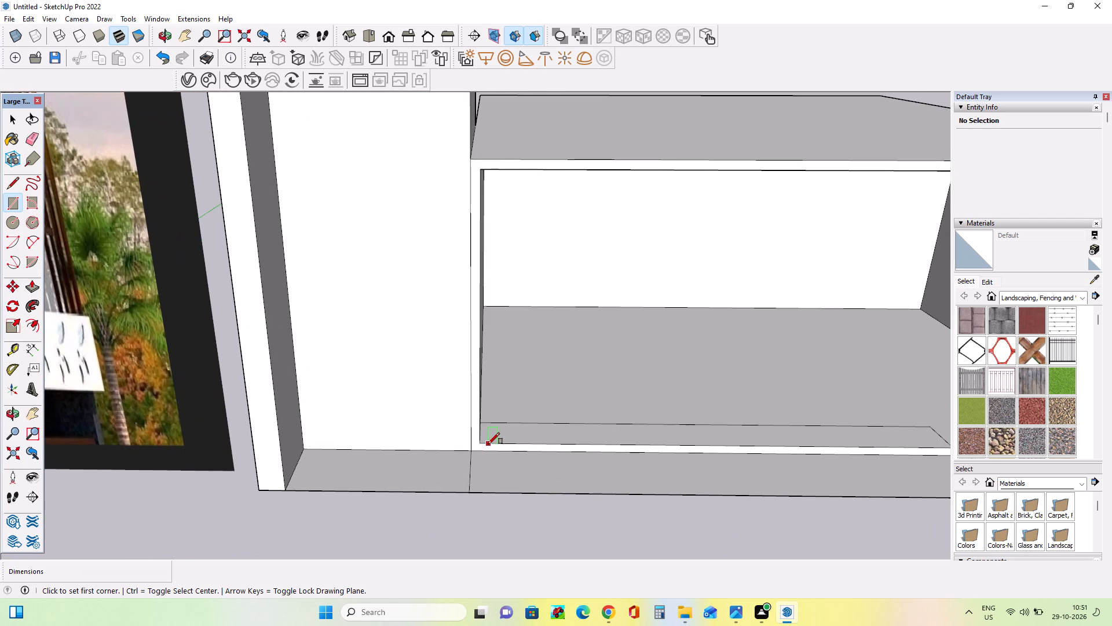
left_click(488, 444)
left_click(514, 422)
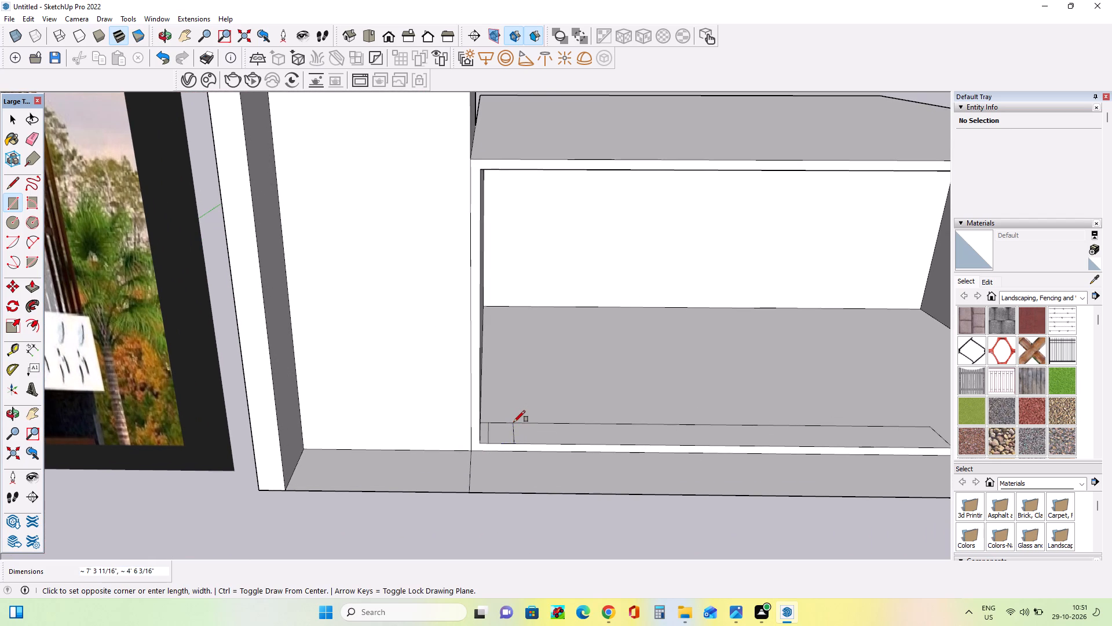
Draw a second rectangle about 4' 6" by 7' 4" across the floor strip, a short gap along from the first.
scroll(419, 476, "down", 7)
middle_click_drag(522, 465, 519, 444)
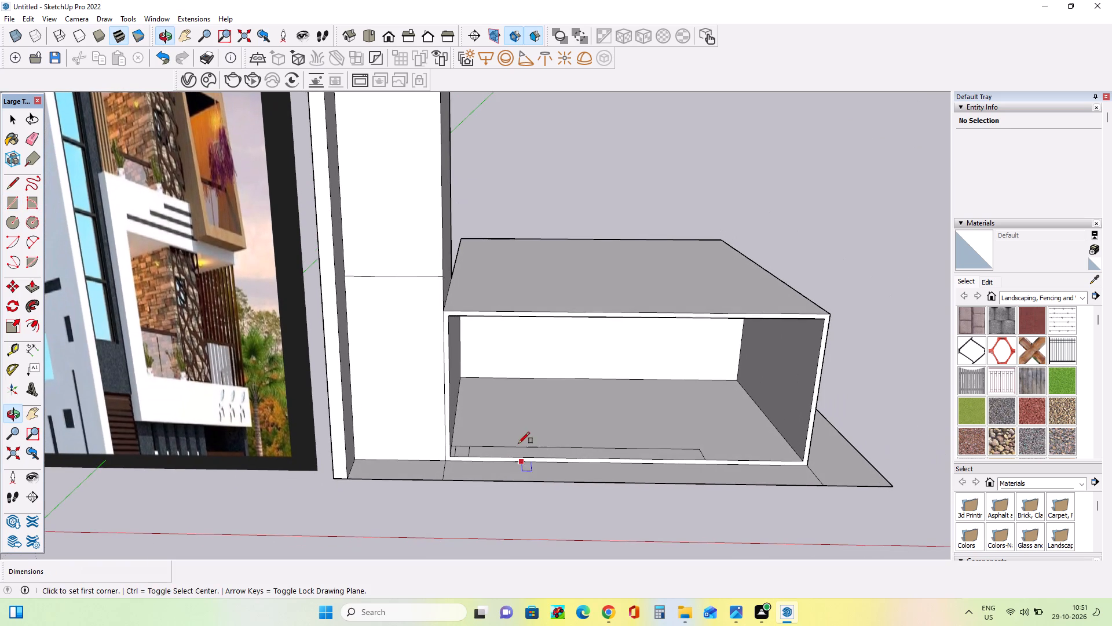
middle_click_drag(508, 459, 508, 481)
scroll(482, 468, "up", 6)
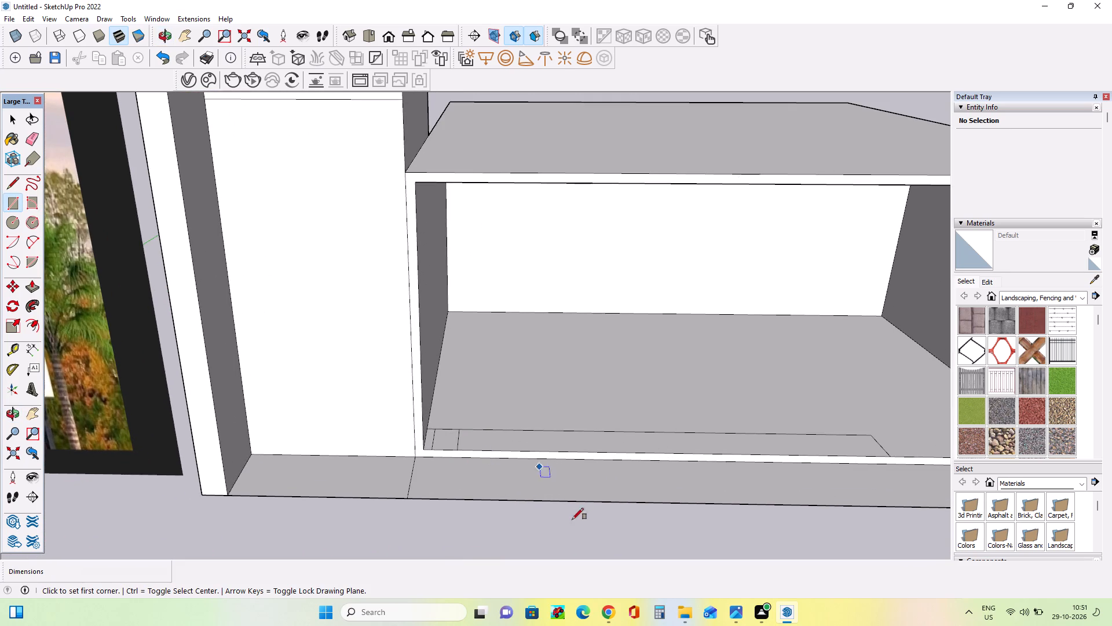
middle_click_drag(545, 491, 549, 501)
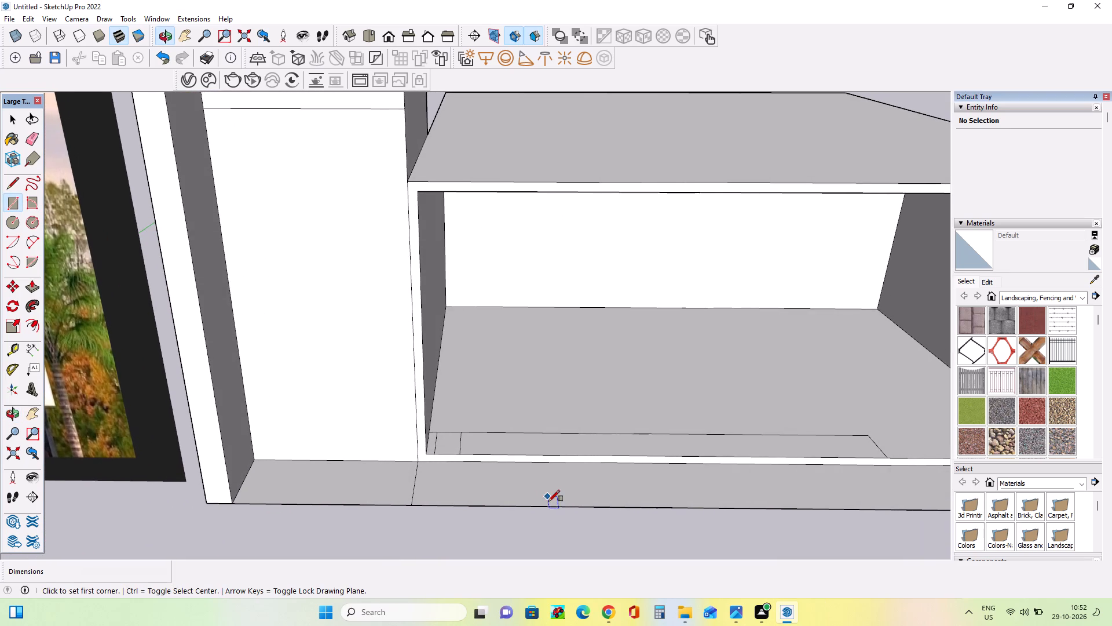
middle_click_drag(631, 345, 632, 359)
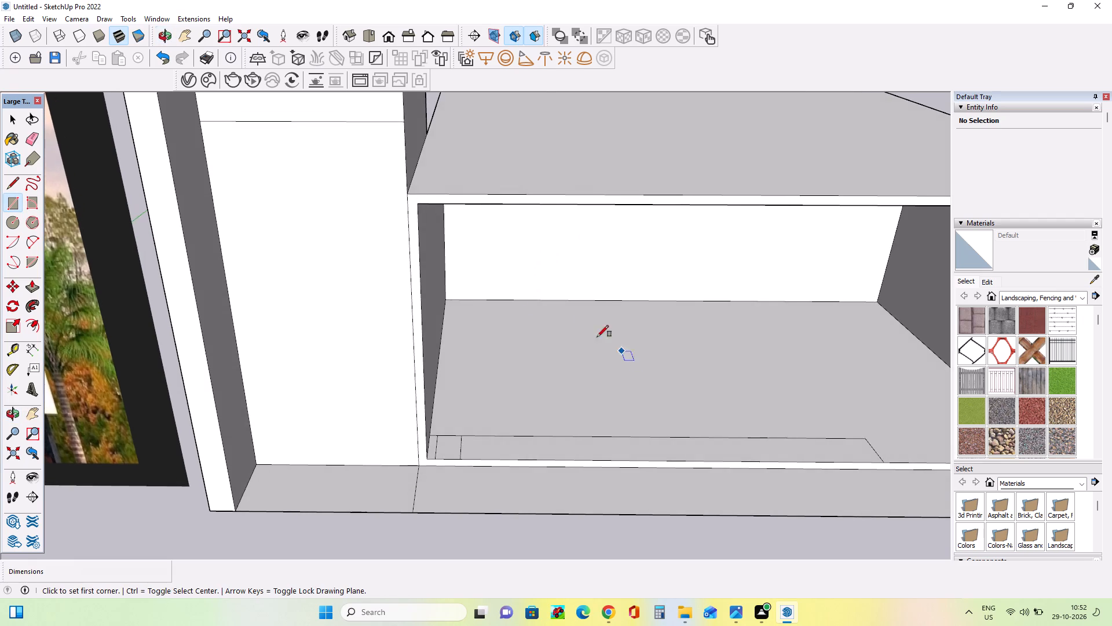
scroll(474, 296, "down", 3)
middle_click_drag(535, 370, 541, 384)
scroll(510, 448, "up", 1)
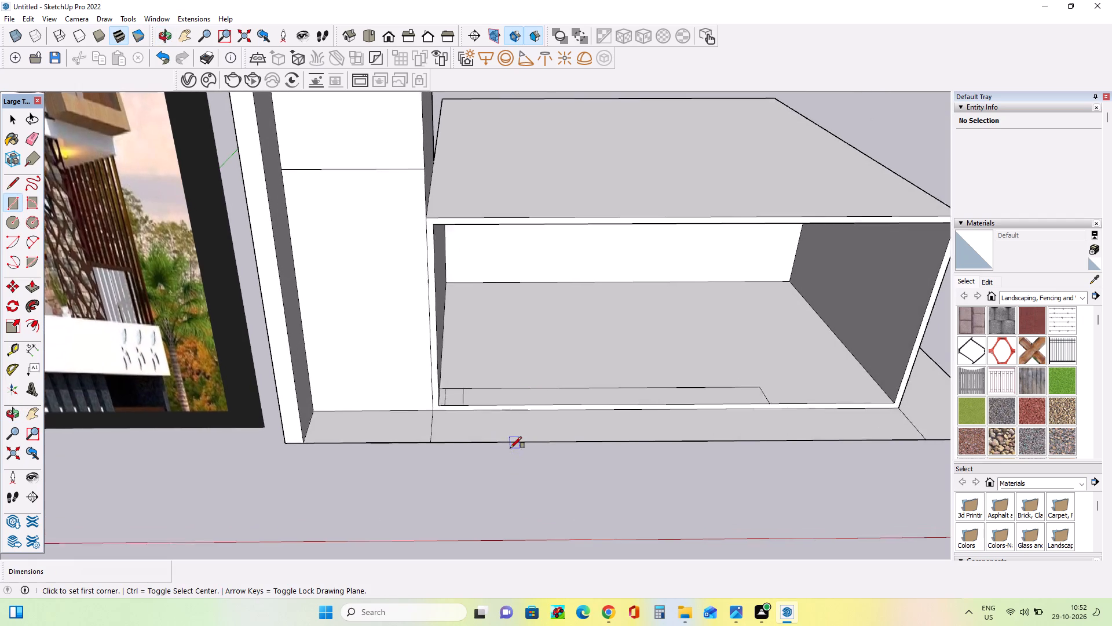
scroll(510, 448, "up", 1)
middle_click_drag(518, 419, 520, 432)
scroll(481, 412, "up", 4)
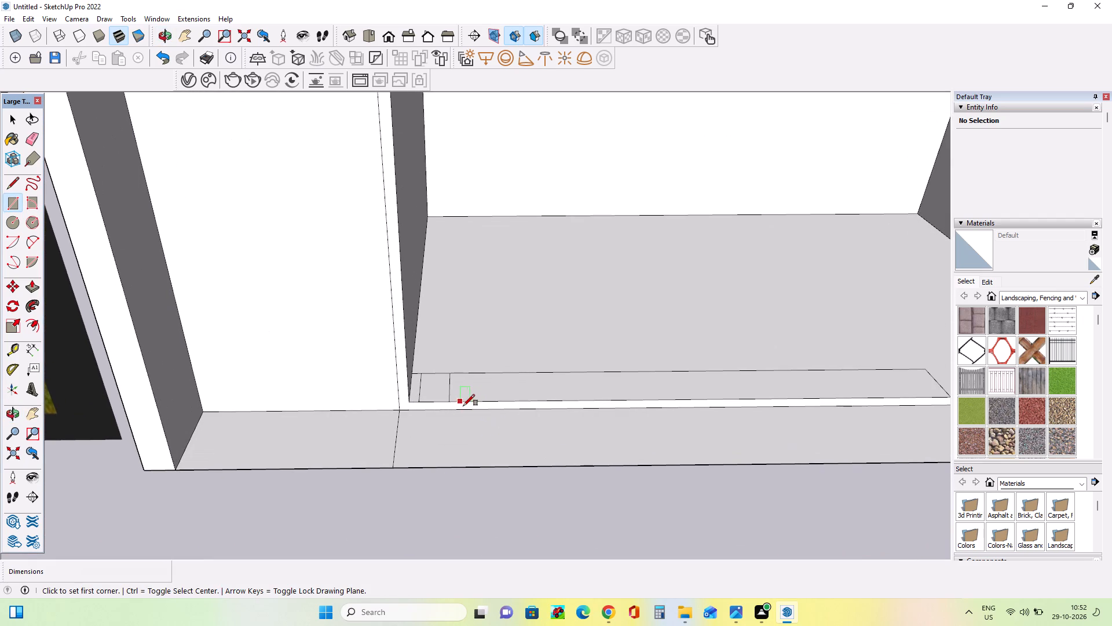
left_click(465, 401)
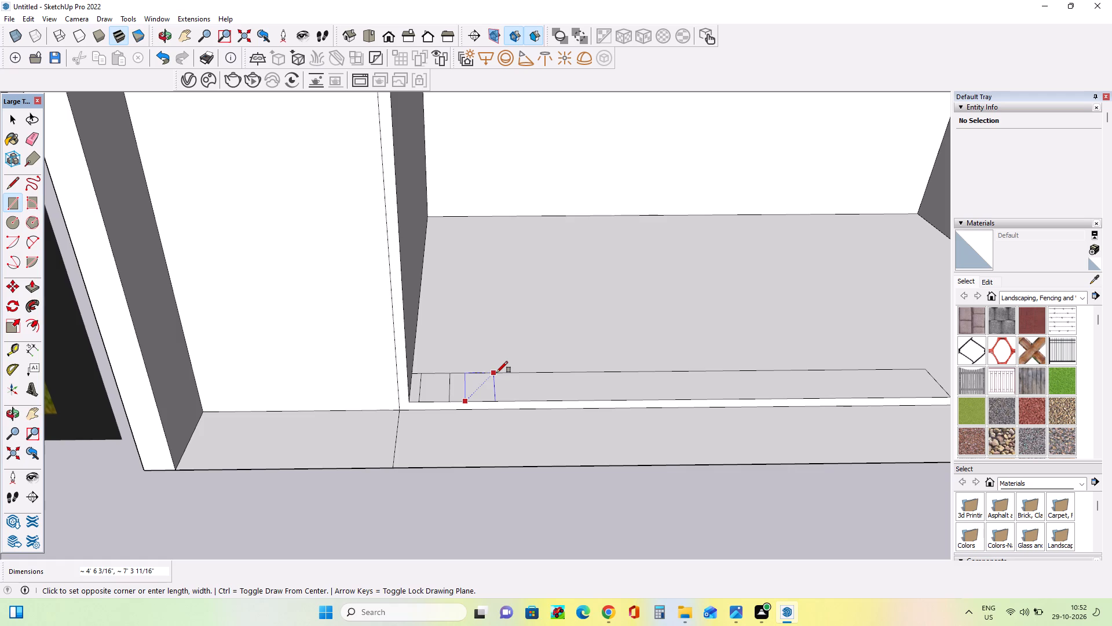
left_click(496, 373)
Compare the two small rectangles on the floor strip with the dark ground-floor piers in the reference image.
middle_click_drag(534, 405, 489, 411)
scroll(504, 404, "down", 9)
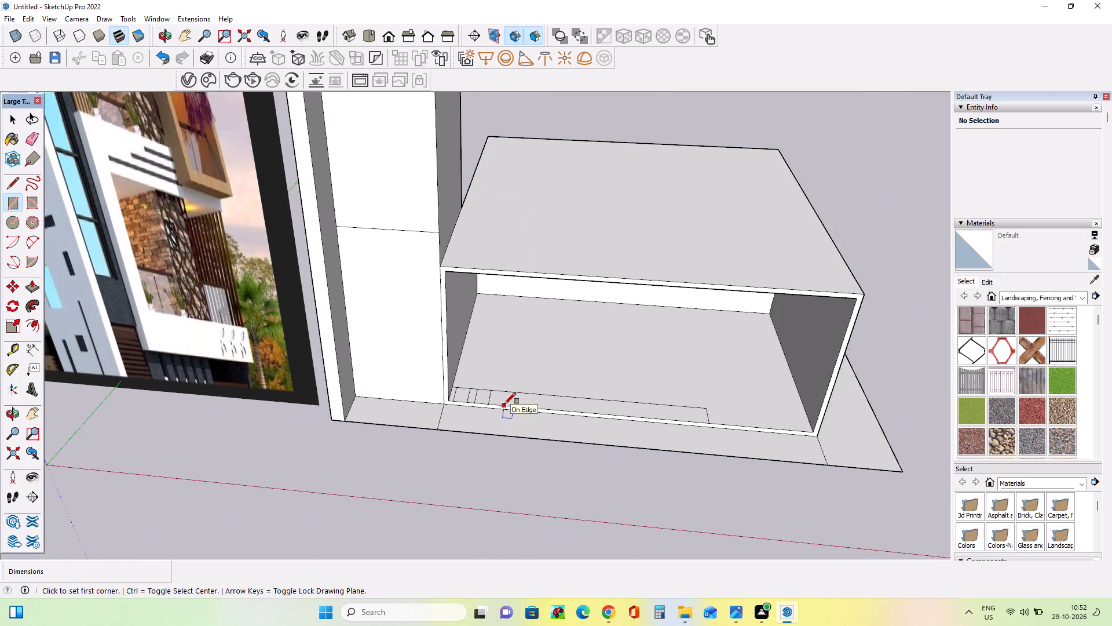
middle_click_drag(431, 412, 447, 387)
scroll(210, 402, "up", 13)
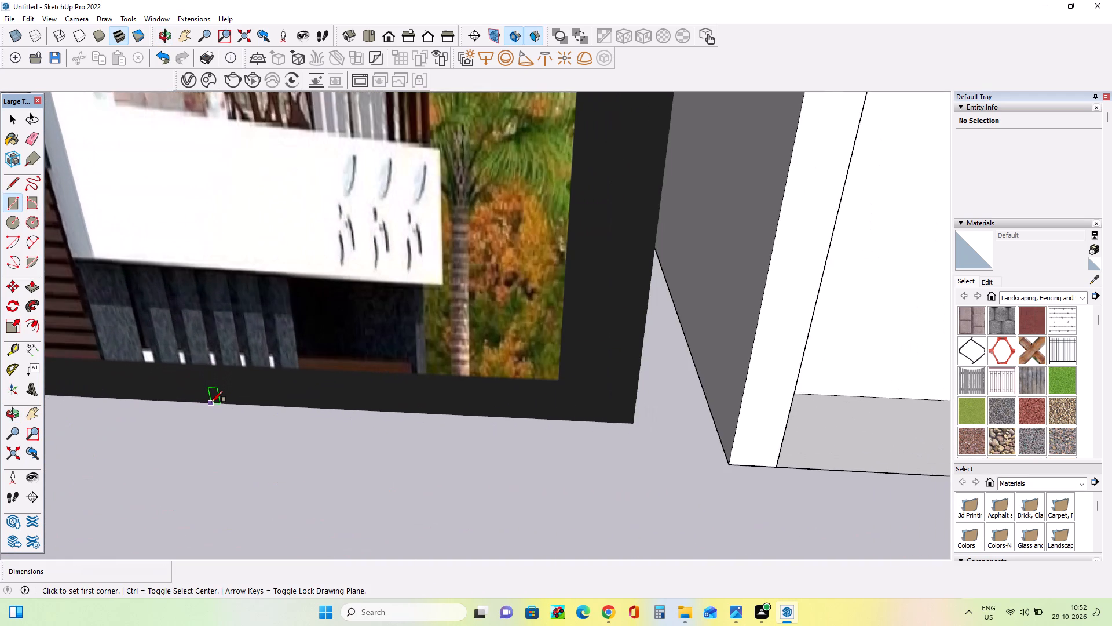
scroll(211, 402, "down", 12)
middle_click_drag(447, 400, 457, 410)
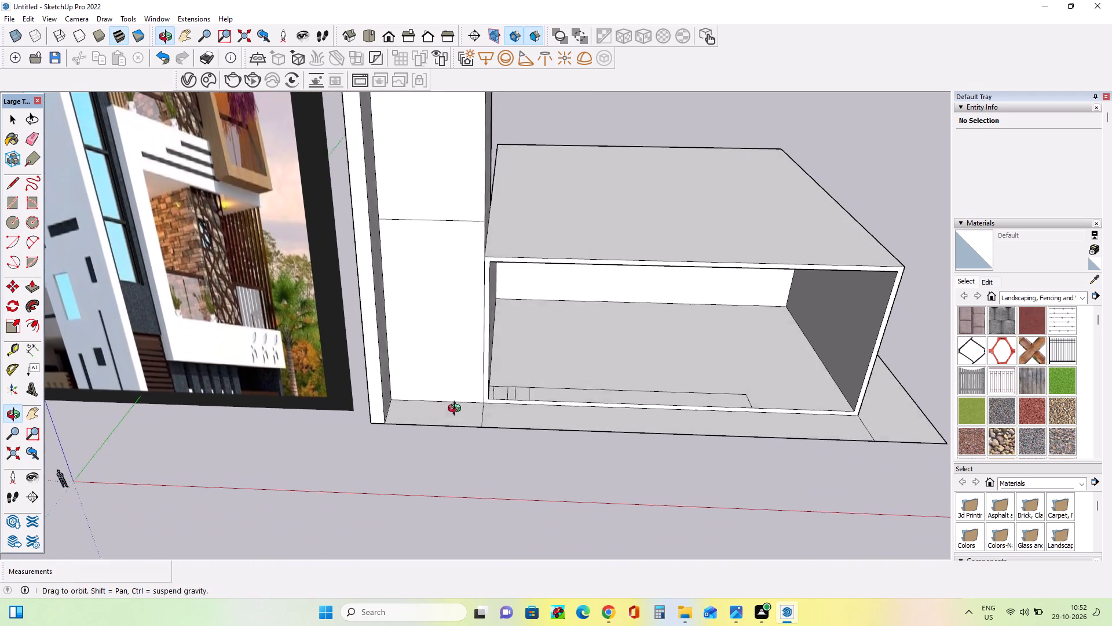
middle_click_drag(457, 410, 459, 412)
middle_click_drag(537, 412, 540, 423)
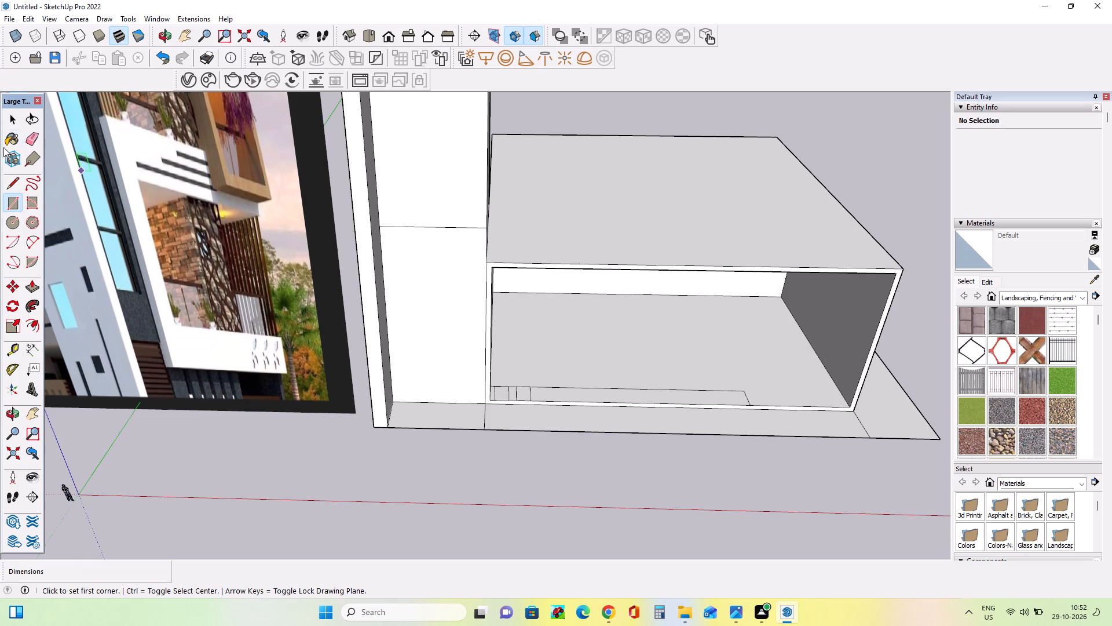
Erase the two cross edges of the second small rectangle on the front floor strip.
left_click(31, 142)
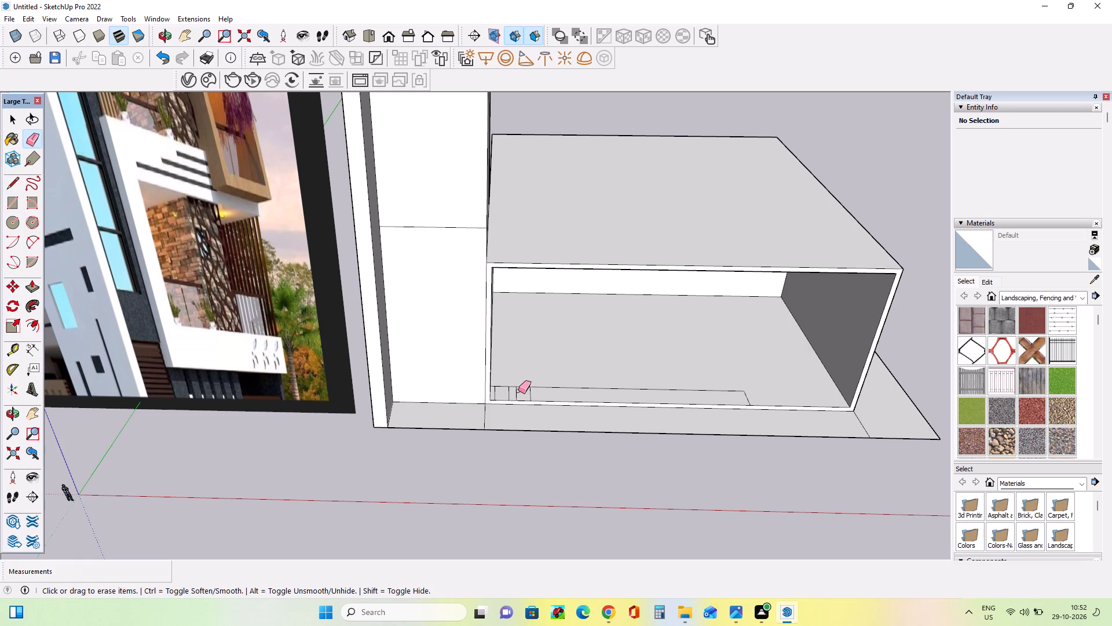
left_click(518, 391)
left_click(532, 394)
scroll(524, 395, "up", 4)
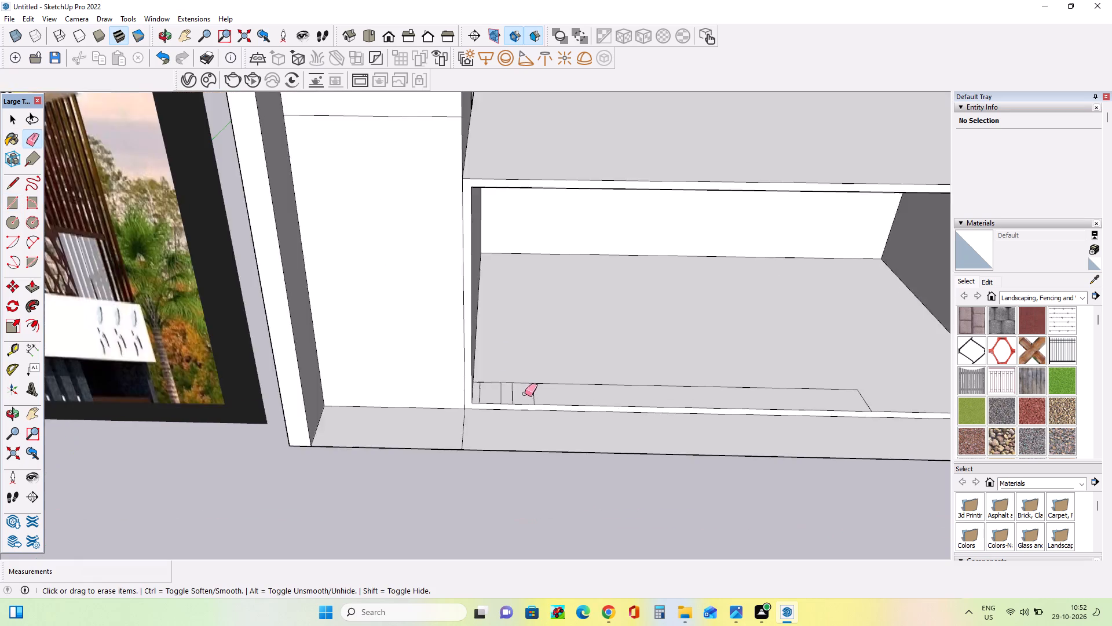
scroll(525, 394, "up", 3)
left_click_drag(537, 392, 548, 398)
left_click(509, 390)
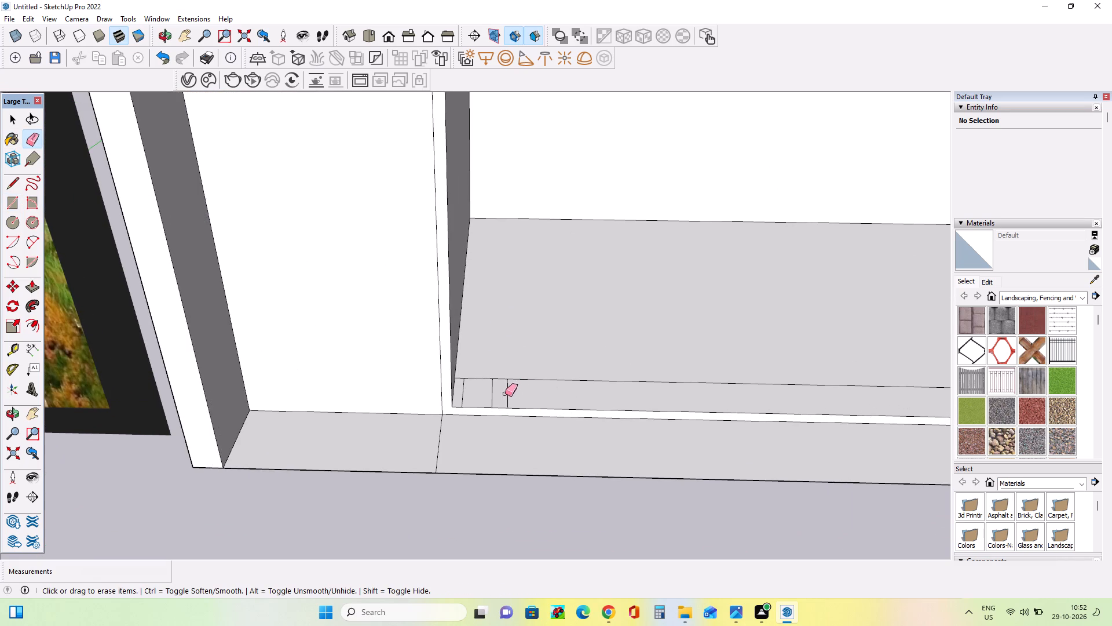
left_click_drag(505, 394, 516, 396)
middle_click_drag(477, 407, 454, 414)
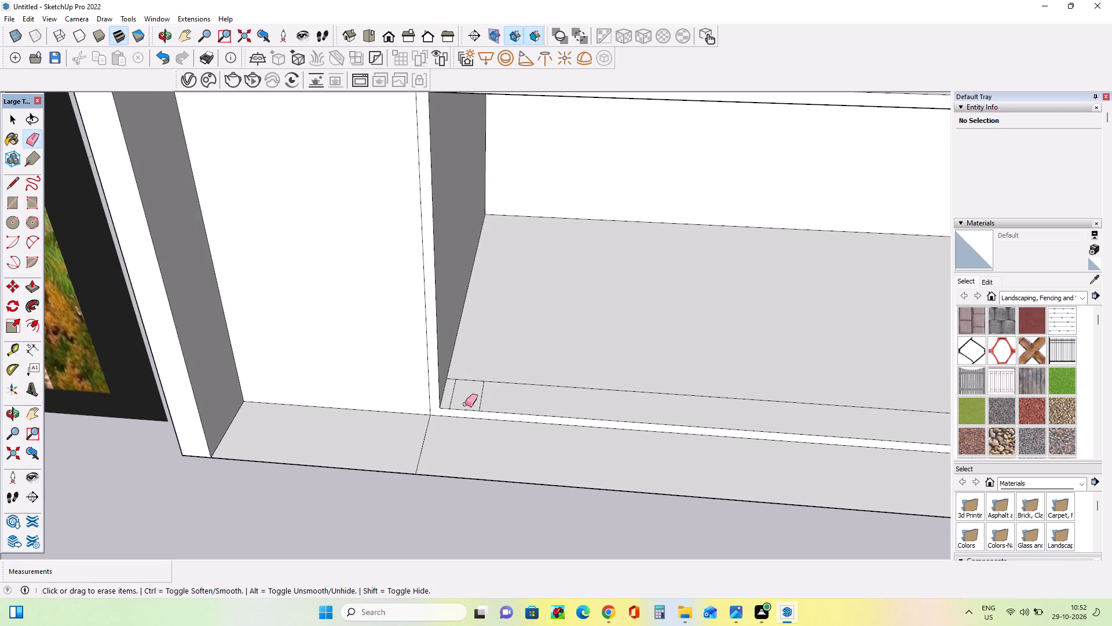
Compare the small rectangle on the low block's floor strip with the ground-floor piers in the reference image.
middle_click_drag(612, 305, 616, 321)
middle_click_drag(527, 381, 531, 356)
scroll(532, 356, "down", 3)
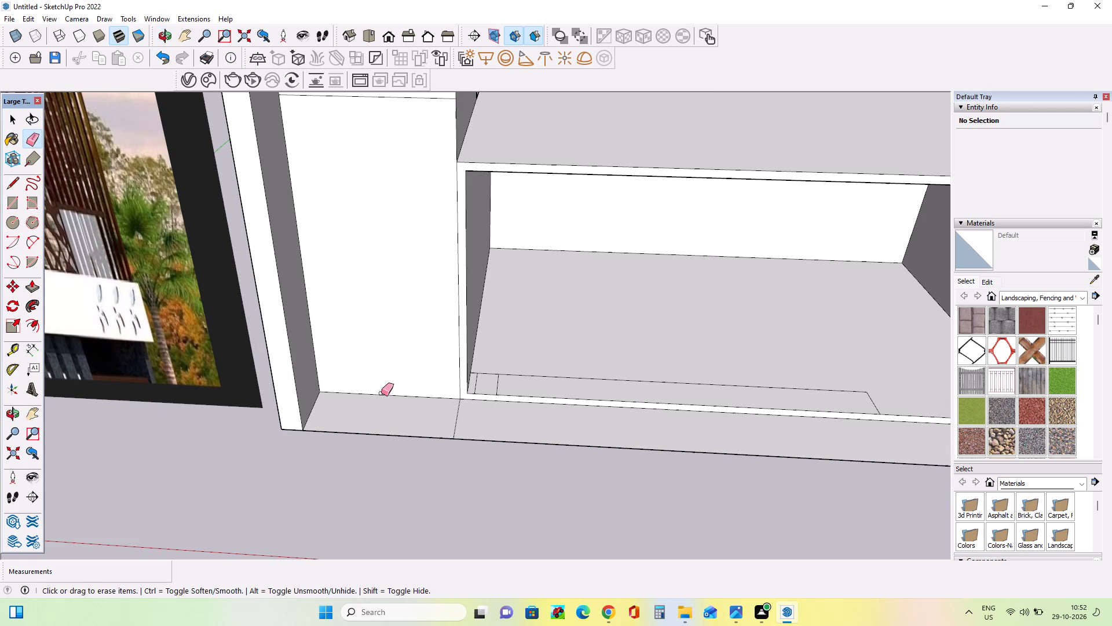
middle_click(381, 393)
scroll(261, 381, "down", 4)
middle_click_drag(506, 350, 515, 310)
scroll(515, 310, "down", 1)
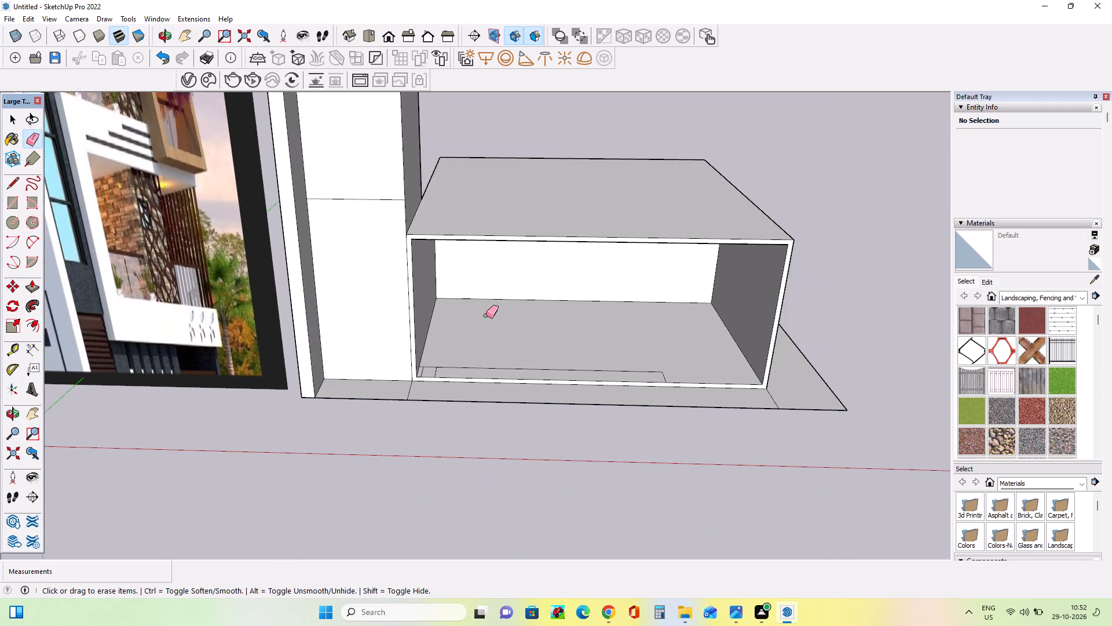
scroll(480, 315, "up", 4)
scroll(536, 336, "down", 3)
middle_click_drag(525, 341, 524, 321)
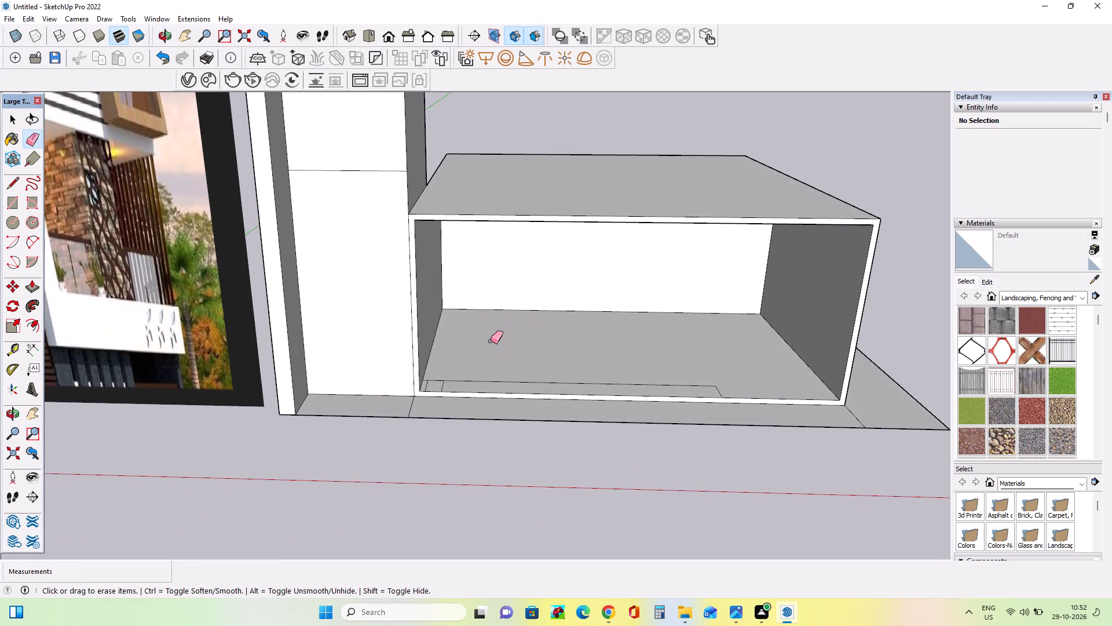
scroll(498, 343, "down", 3)
middle_click_drag(498, 365, 498, 356)
middle_click_drag(499, 358, 504, 377)
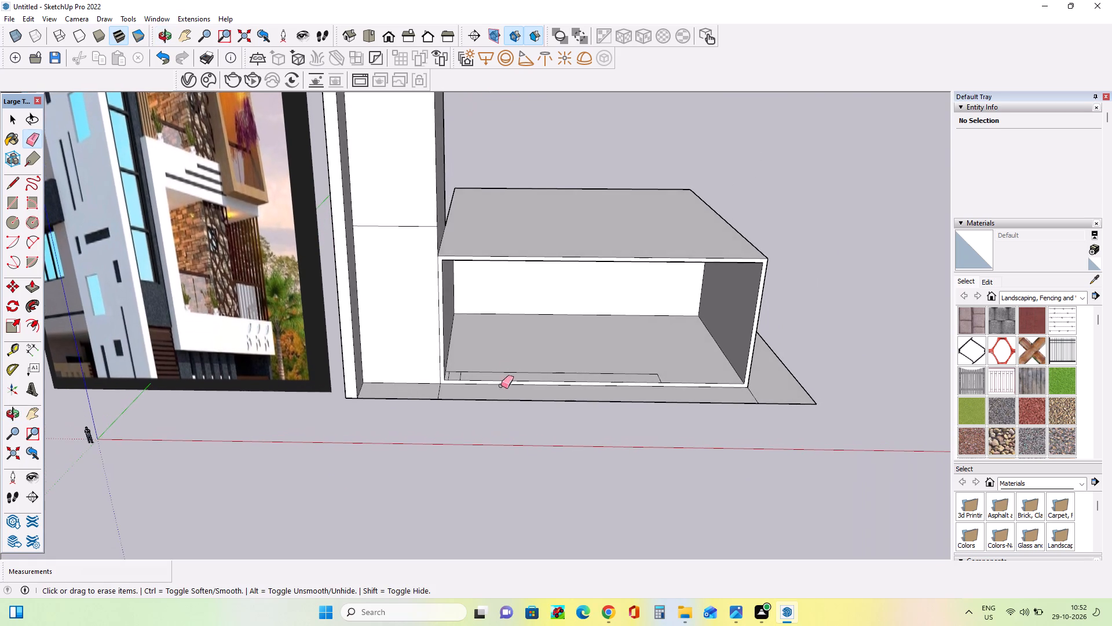
scroll(447, 394, "up", 3)
middle_click_drag(502, 385, 496, 417)
scroll(496, 417, "down", 3)
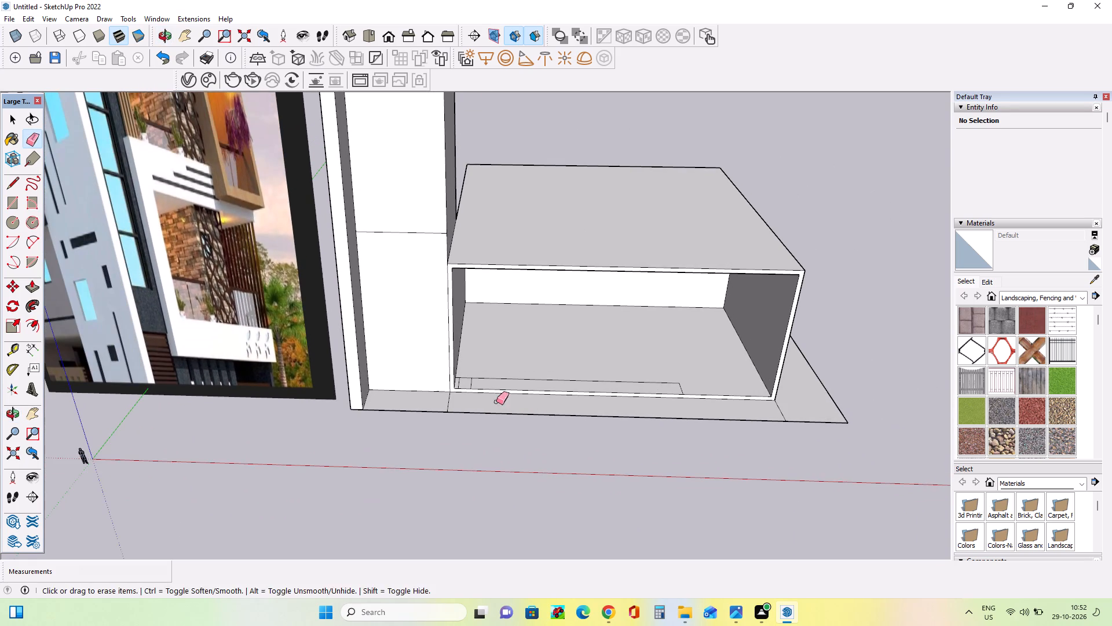
middle_click_drag(493, 393, 493, 365)
scroll(460, 373, "up", 8)
scroll(573, 372, "down", 8)
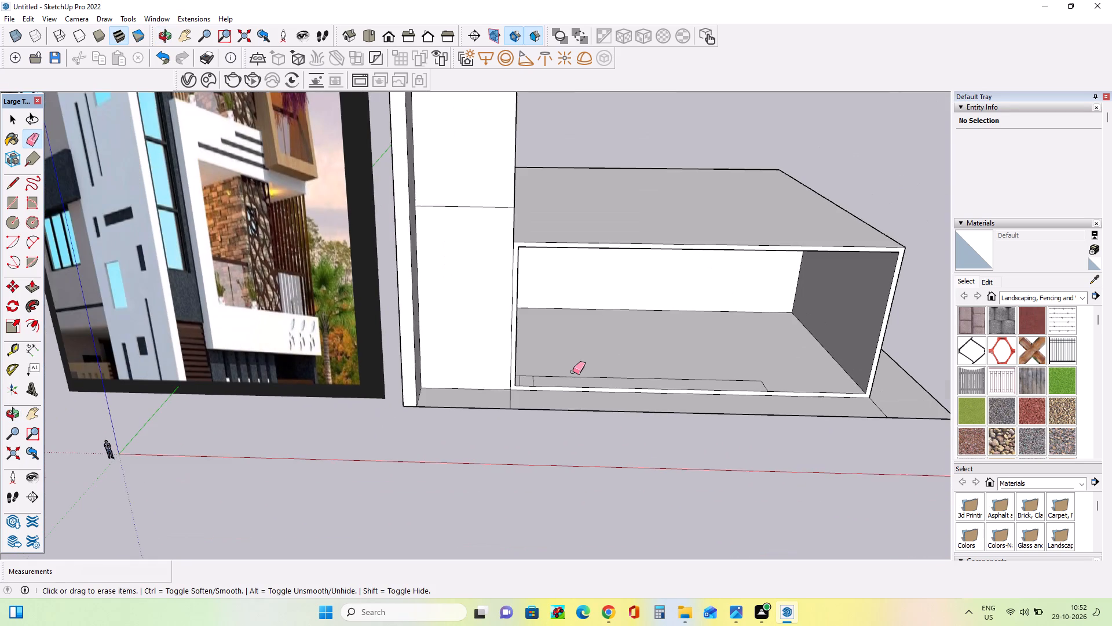
middle_click_drag(555, 372, 554, 363)
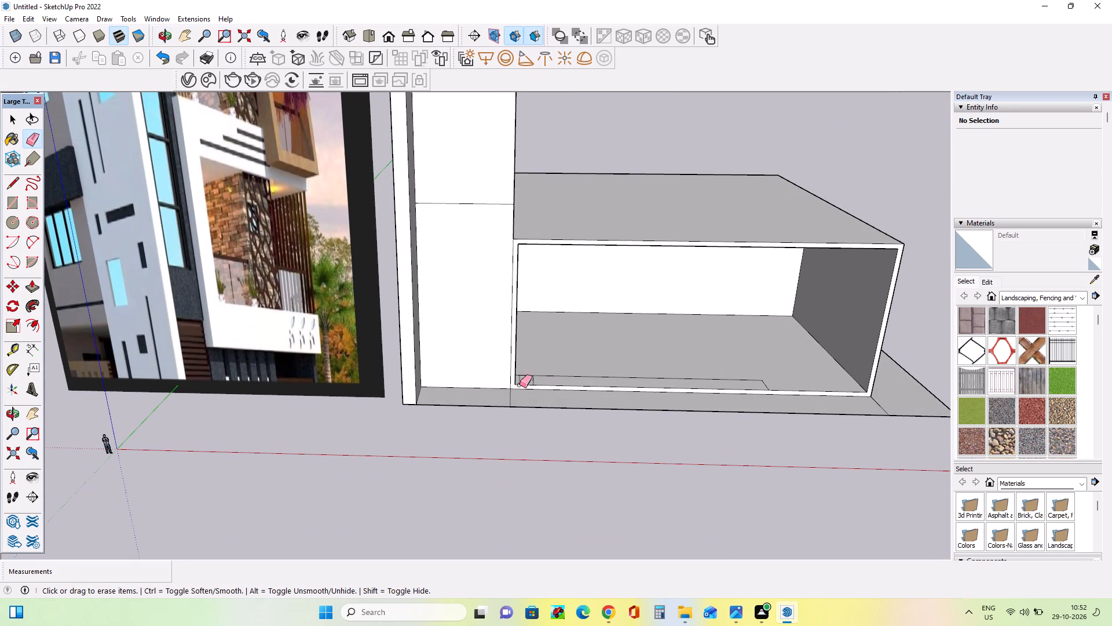
Erase the small rectangle's cross edge farther from the tall block on the front floor strip.
scroll(530, 383, "up", 7)
left_click_drag(529, 377, 535, 378)
Draw a line about 7' 4" long across the floor strip, slightly farther along, to close a wider pier footprint.
middle_click_drag(487, 348, 487, 365)
left_click(9, 181)
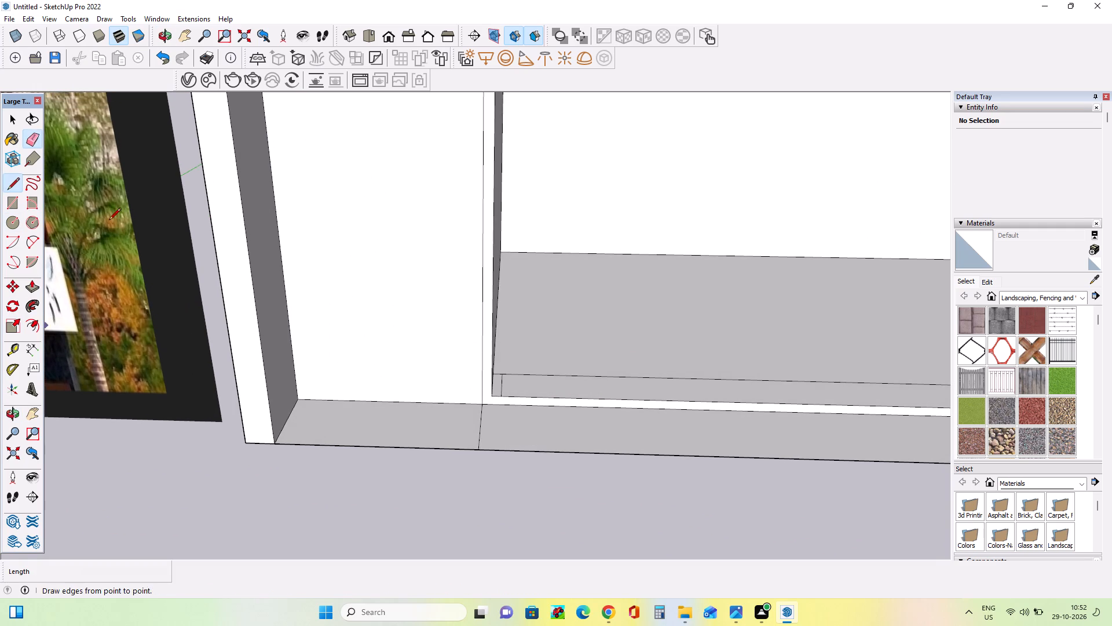
middle_click_drag(668, 391, 631, 439)
scroll(500, 434, "up", 2)
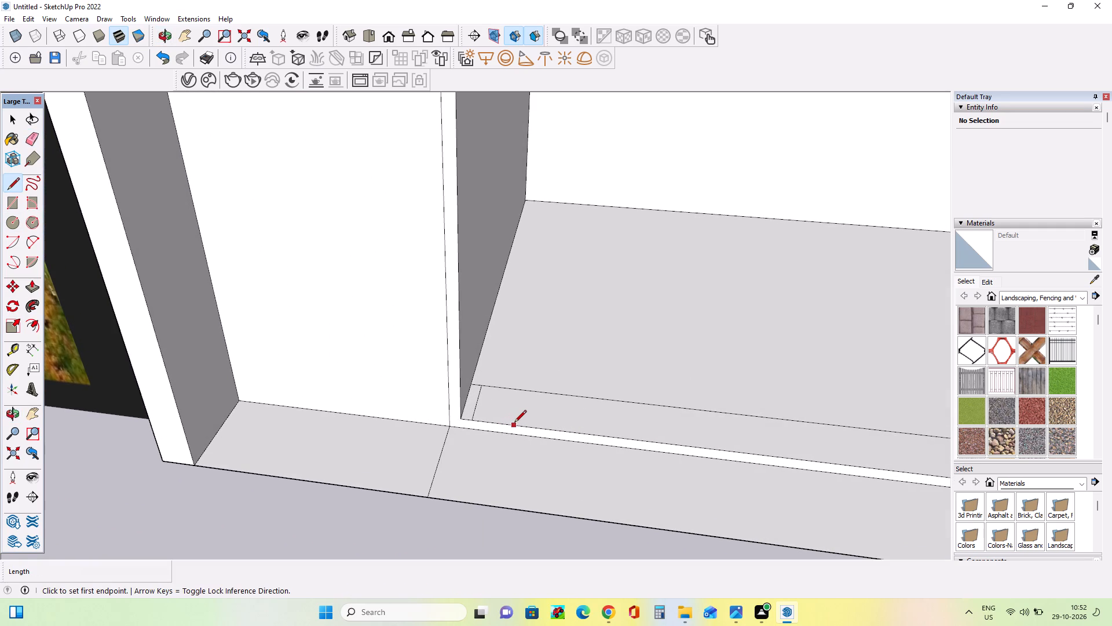
left_click(515, 423)
left_click(527, 388)
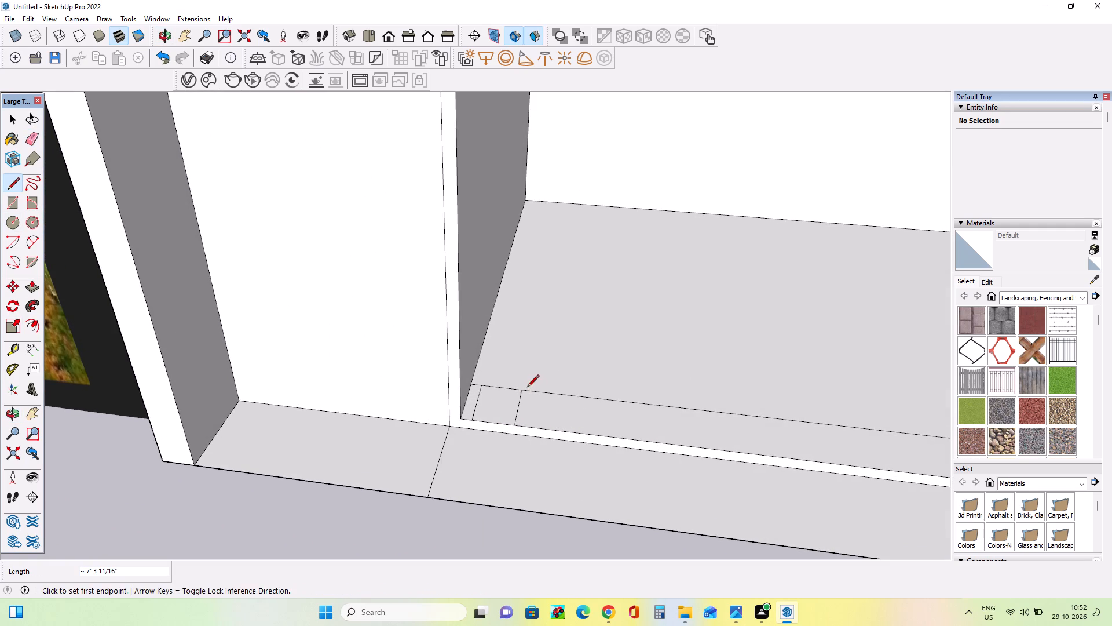
Push/Pull the widened pier footprint beside the tall block up to the ceiling, about 47' 5" high.
middle_click_drag(520, 428, 524, 411)
scroll(442, 421, "down", 7)
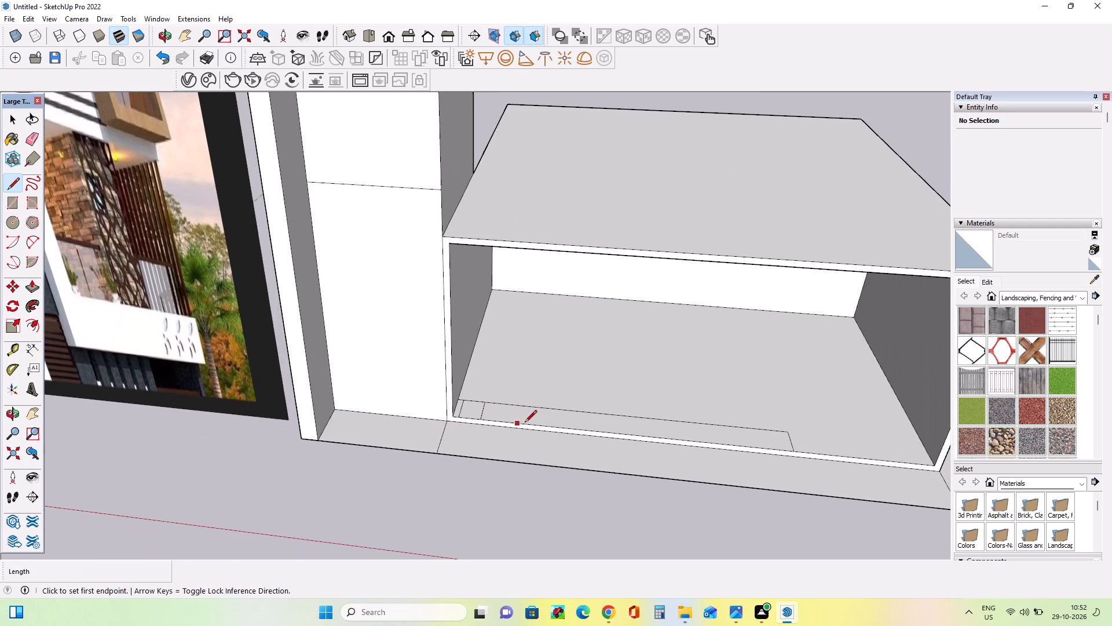
middle_click_drag(525, 423, 527, 434)
middle_click_drag(431, 427, 437, 435)
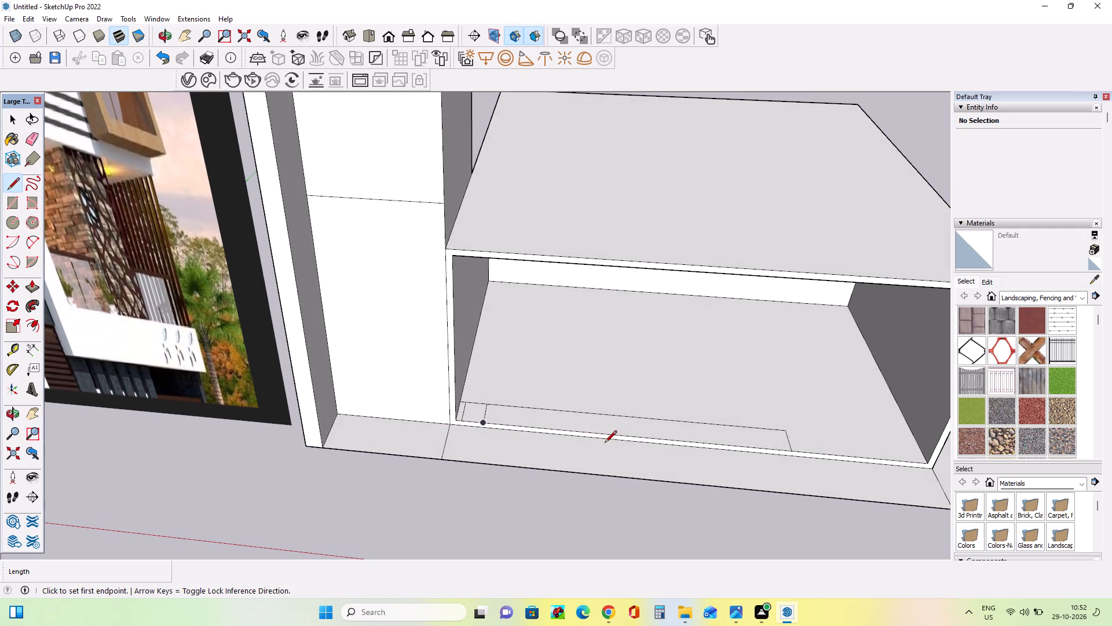
middle_click_drag(474, 431, 467, 418)
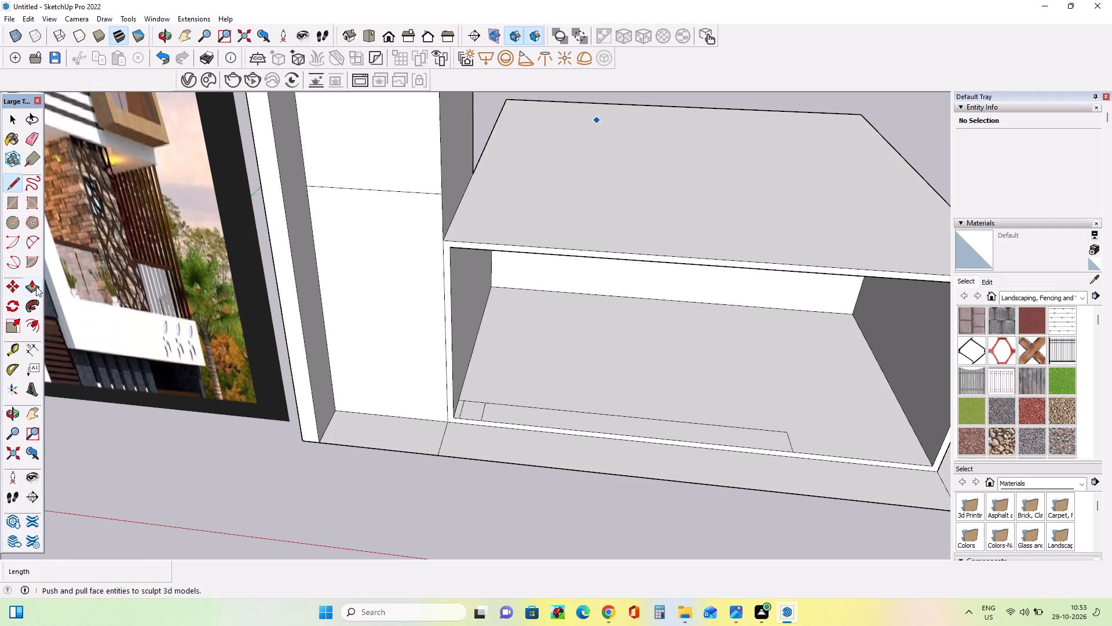
left_click(36, 286)
left_click_drag(471, 408, 511, 241)
Draw a line about 74' 7" long from the midpoint of the floor strip's far end edge to the pier's base, halving the strip lengthwise.
scroll(473, 349, "down", 3)
middle_click_drag(551, 365, 553, 285)
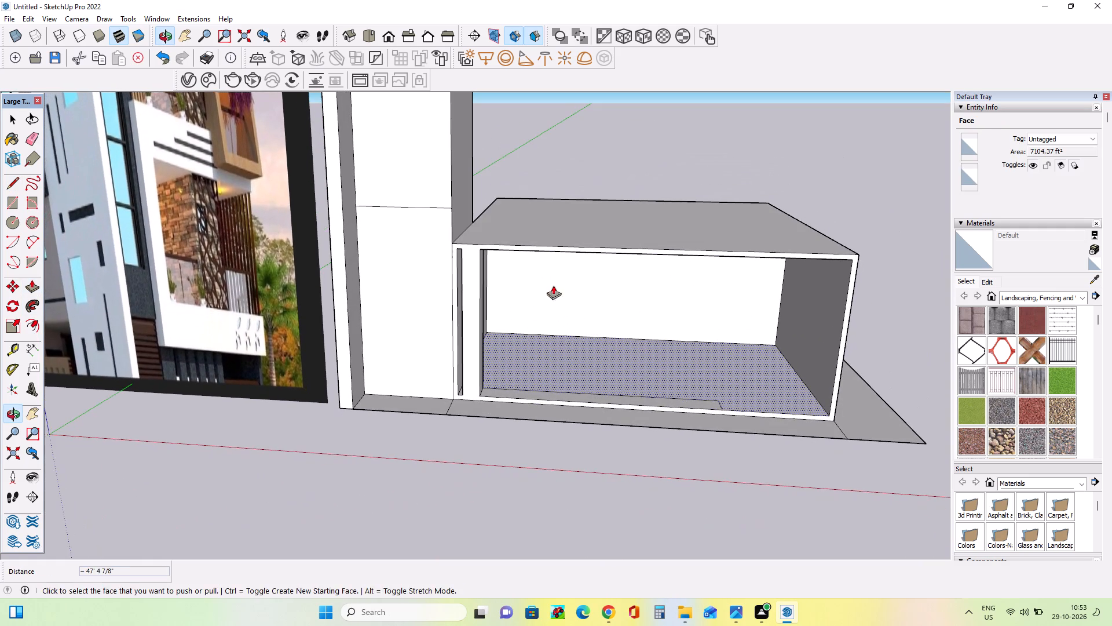
middle_click_drag(488, 340, 485, 385)
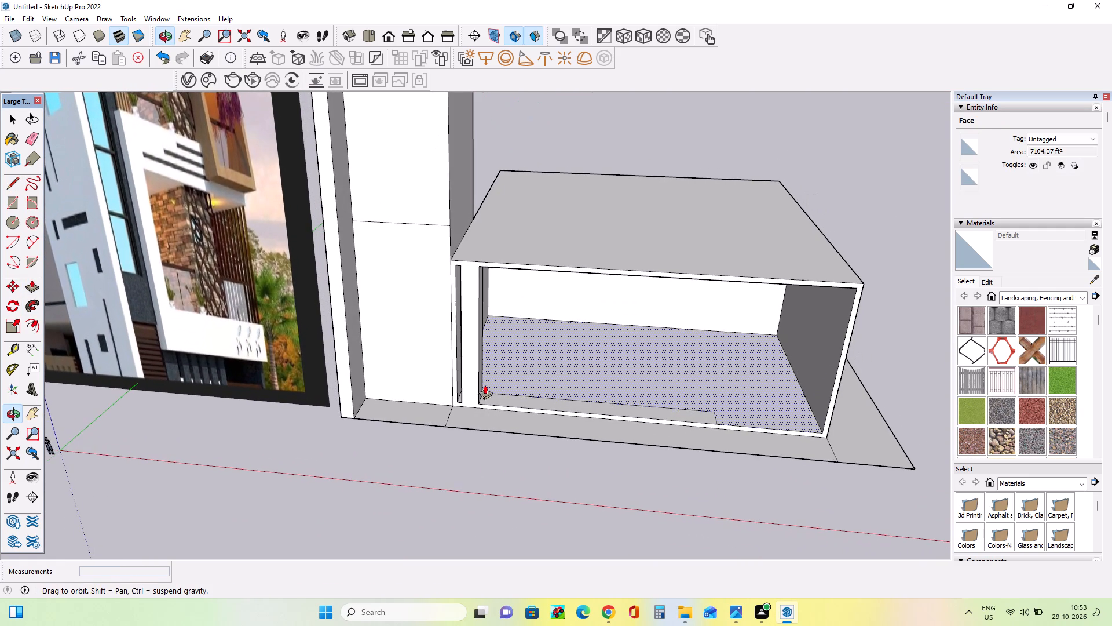
left_click(10, 185)
middle_click_drag(723, 424, 723, 439)
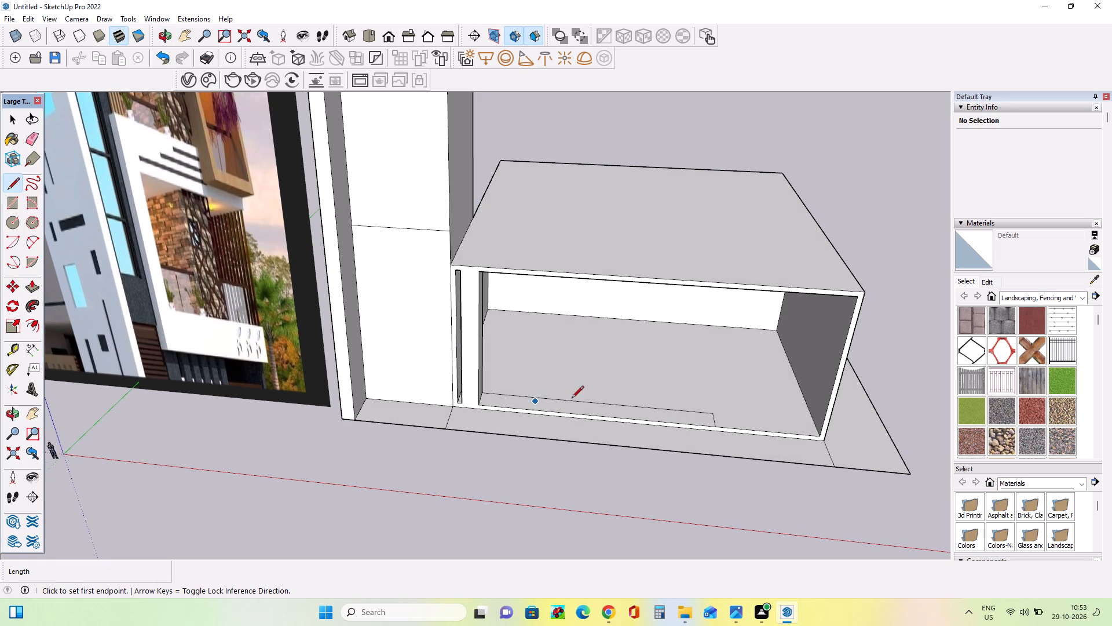
middle_click_drag(655, 418, 563, 439)
scroll(682, 462, "up", 4)
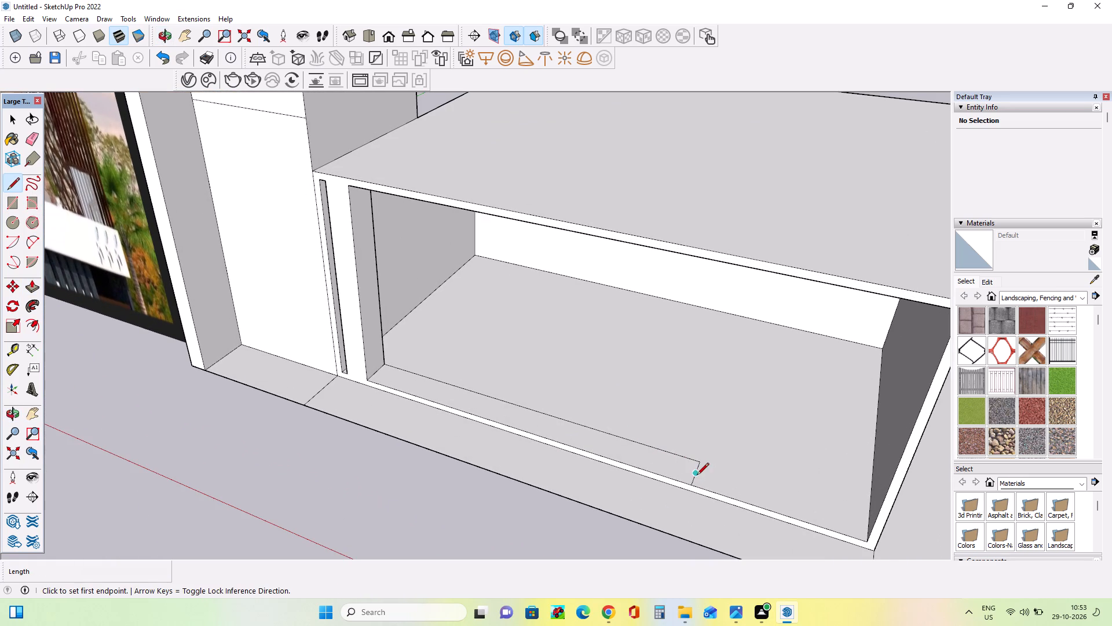
left_click(696, 476)
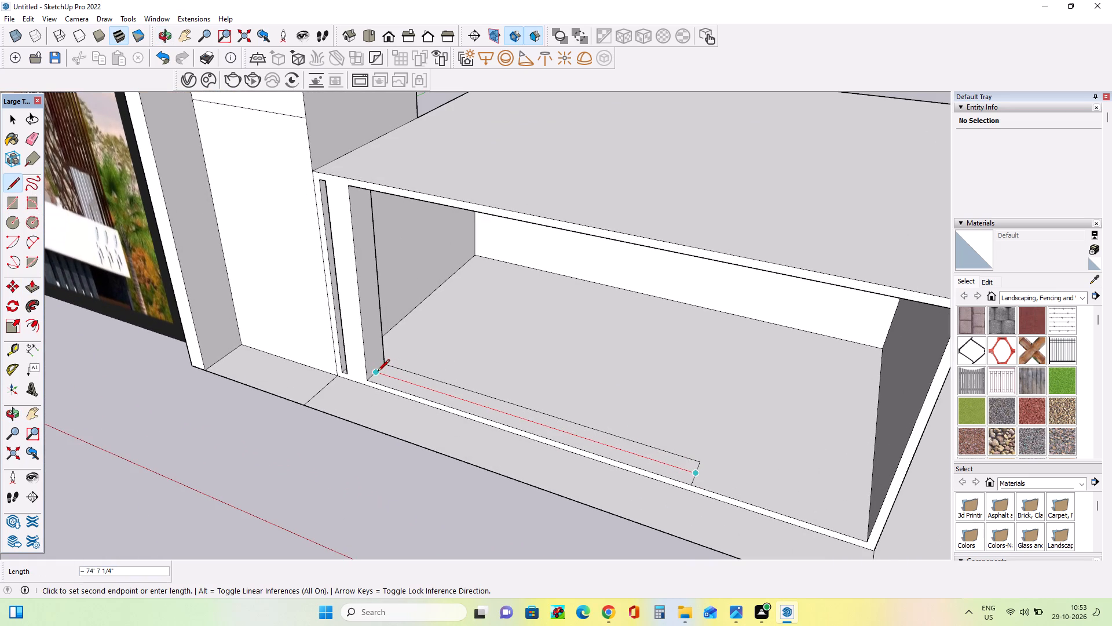
left_click(378, 372)
Draw a rectangle about 3' 8" deep from the strip's front edge to its centre line, a short gap from the first pier.
middle_click_drag(483, 409, 559, 428)
scroll(564, 407, "down", 4)
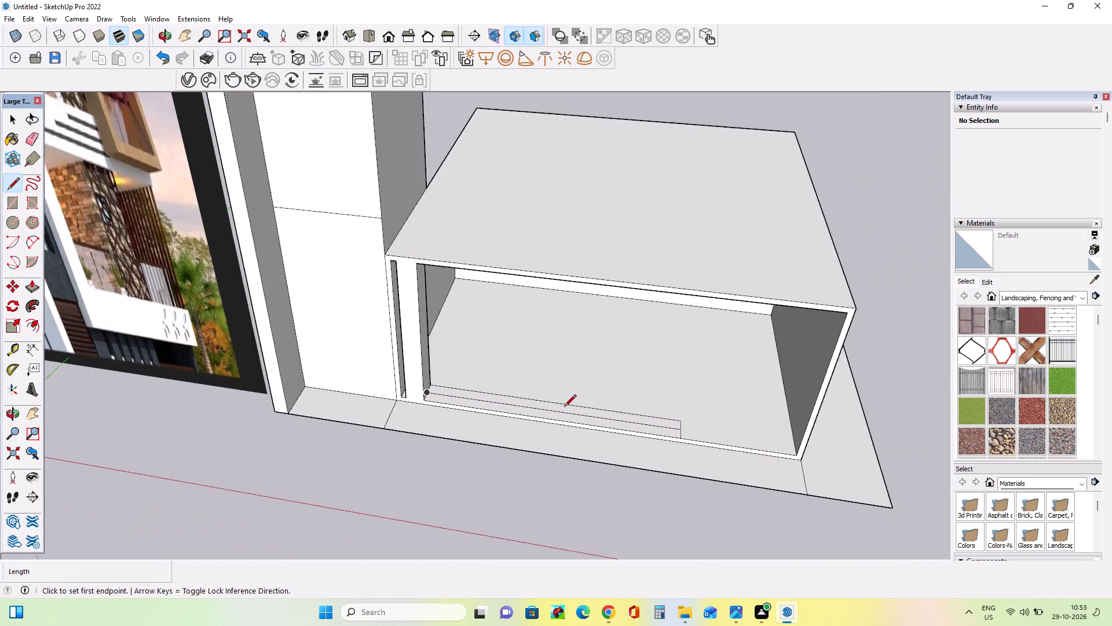
middle_click_drag(567, 394, 593, 339)
left_click(13, 199)
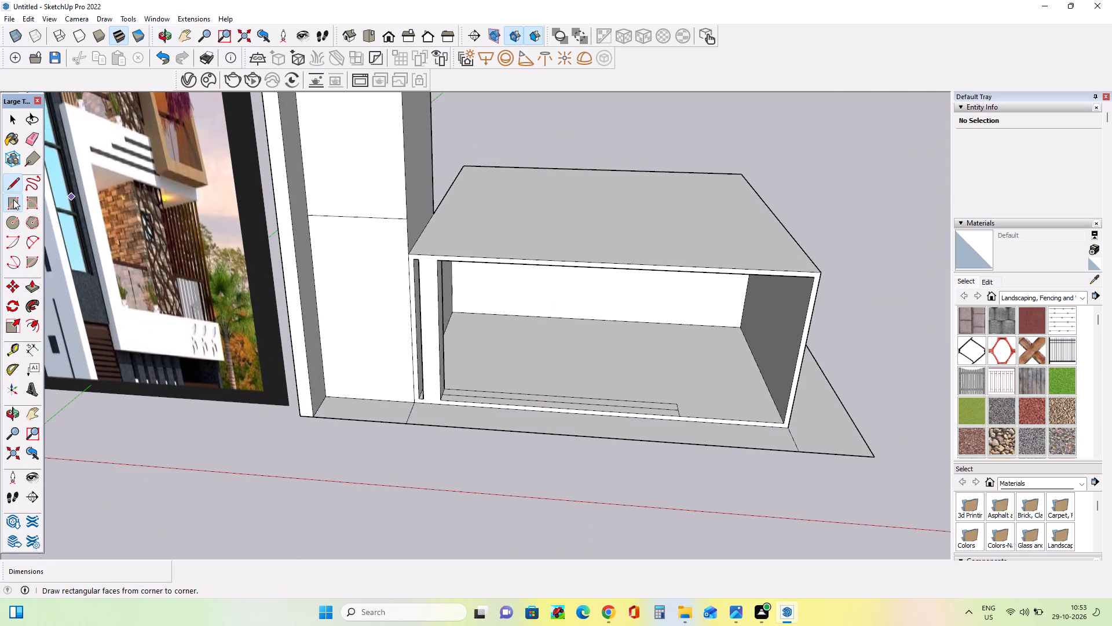
middle_click_drag(412, 333, 424, 376)
scroll(474, 407, "up", 4)
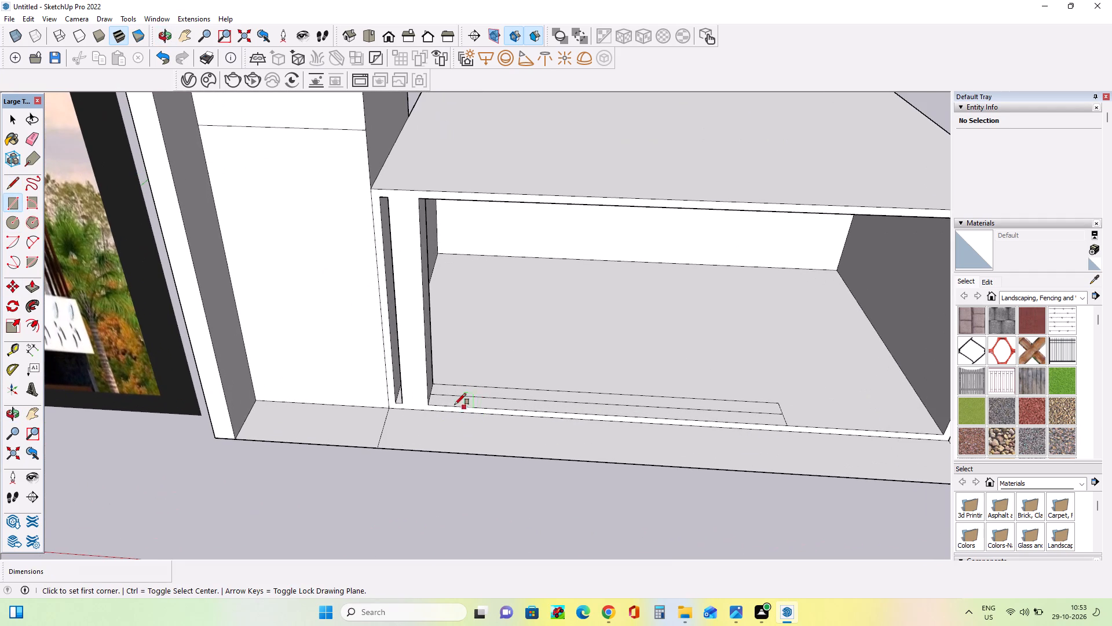
left_click(448, 403)
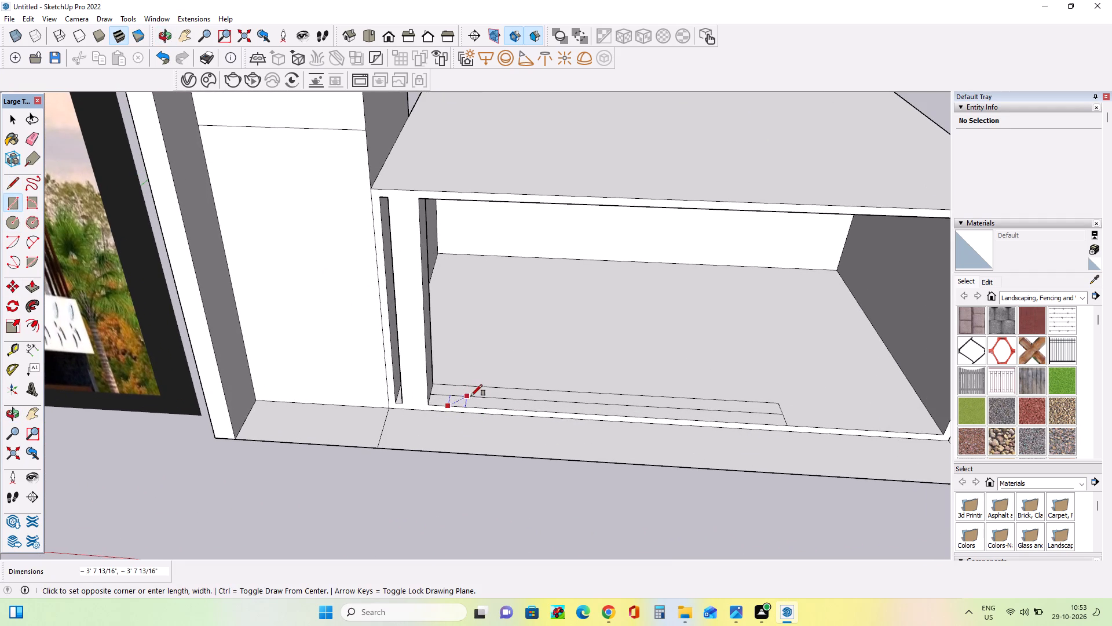
left_click(473, 398)
Push/Pull the new rectangle up to the ceiling, about 47' 5" high, to form the second pier.
middle_click_drag(470, 448, 489, 435)
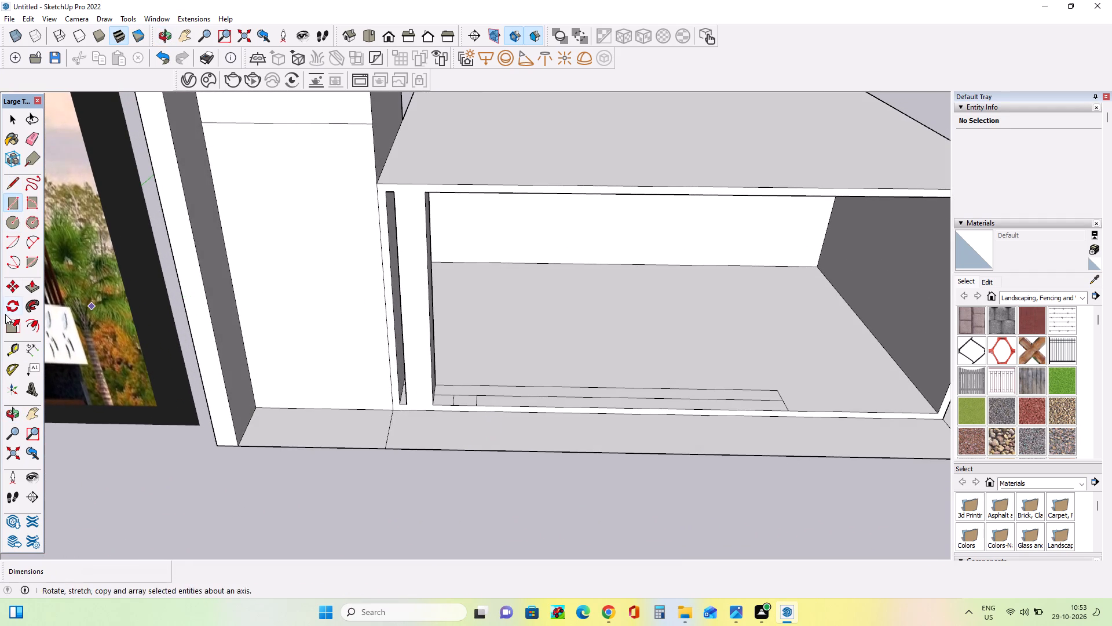
left_click(36, 283)
left_click_drag(460, 402, 467, 259)
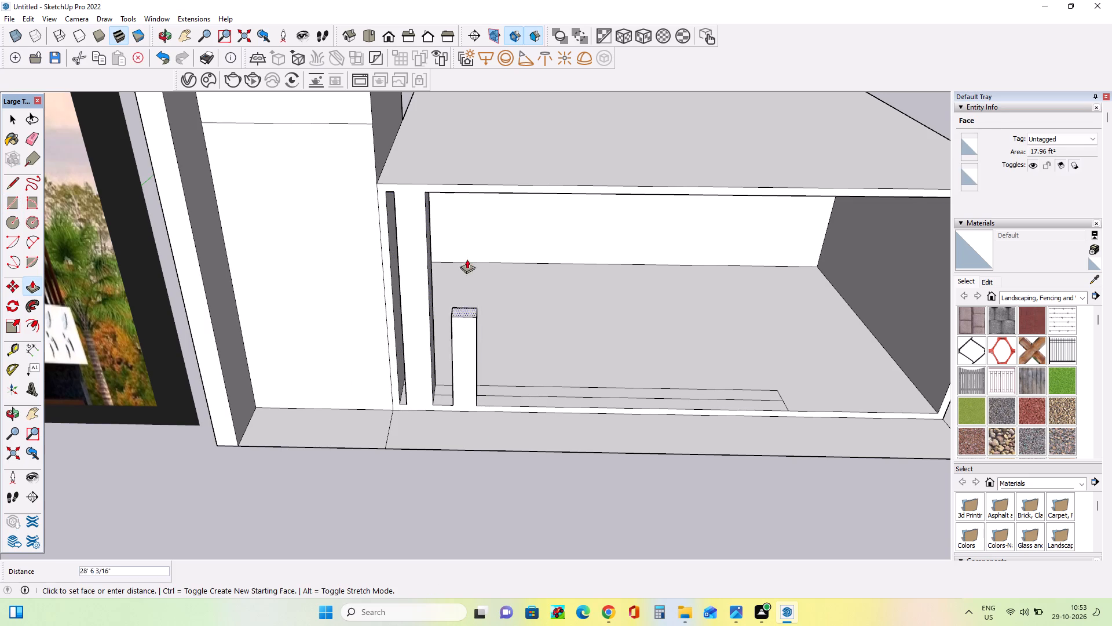
left_click_drag(467, 259, 458, 180)
Inspect the two piers in the low block's opening and compare the whole model with the reference image.
middle_click_drag(509, 300, 467, 301)
middle_click_drag(475, 376, 586, 405)
middle_click_drag(518, 409, 426, 390)
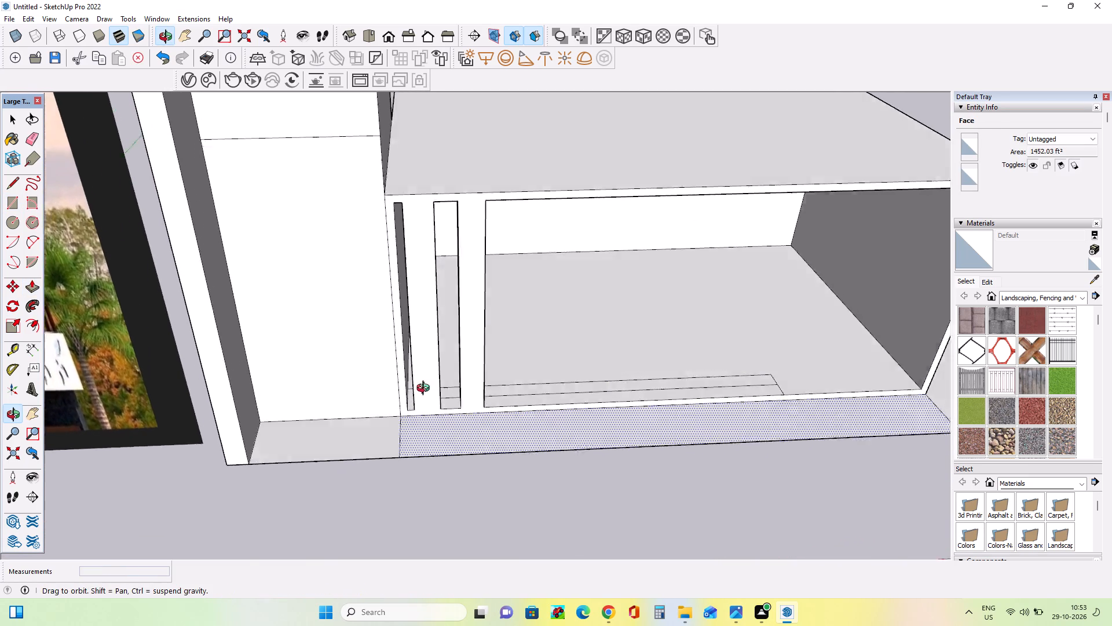
middle_click_drag(426, 390, 399, 458)
scroll(399, 458, "down", 6)
scroll(319, 422, "down", 4)
middle_click_drag(426, 376, 466, 240)
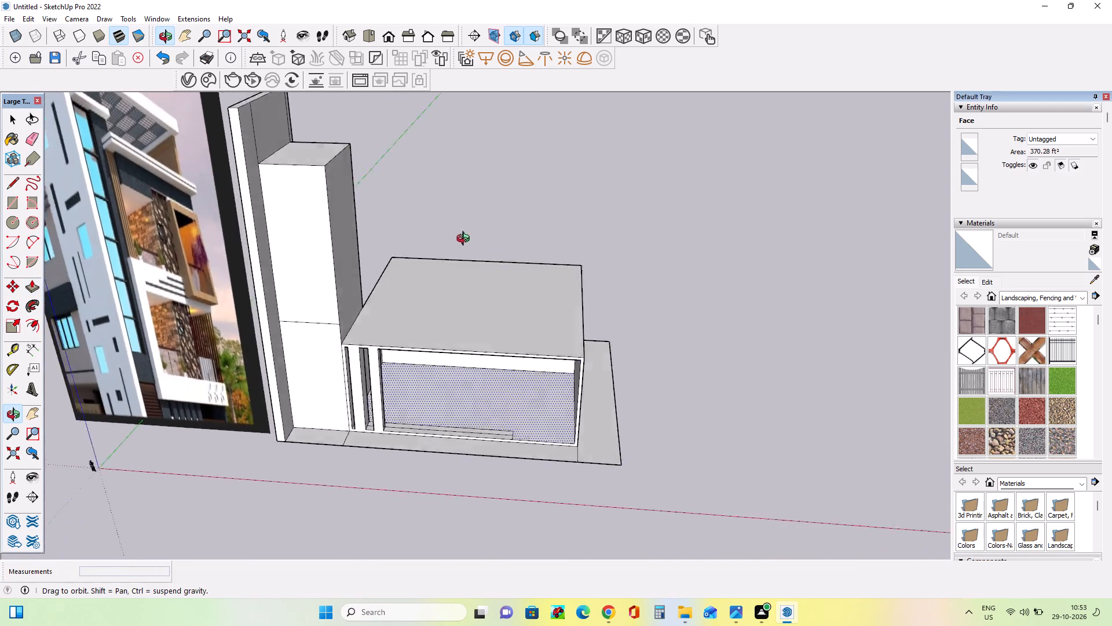
middle_click_drag(466, 240, 509, 203)
scroll(557, 269, "down", 4)
middle_click_drag(551, 292, 547, 256)
scroll(547, 256, "down", 2)
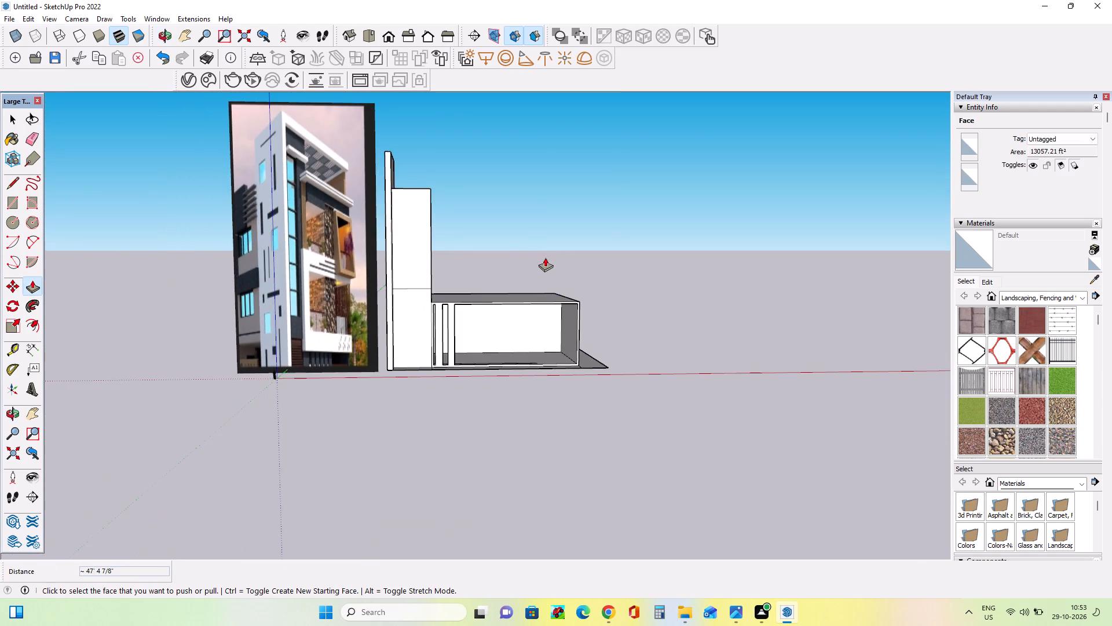
scroll(545, 257, "down", 4)
scroll(459, 128, "up", 7)
scroll(453, 129, "down", 1)
scroll(453, 129, "up", 1)
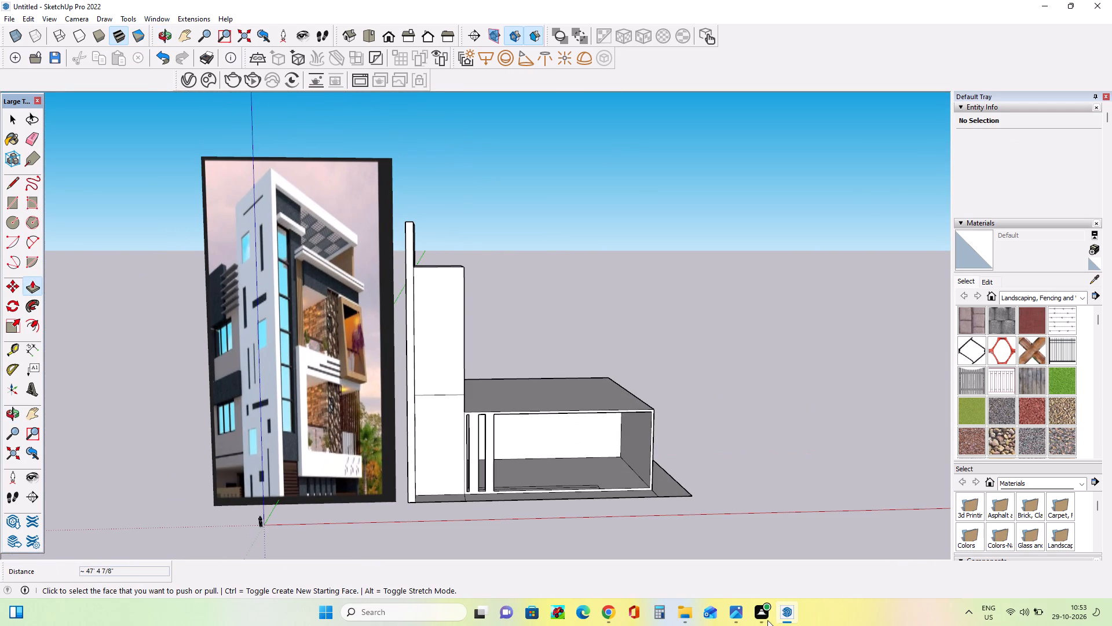
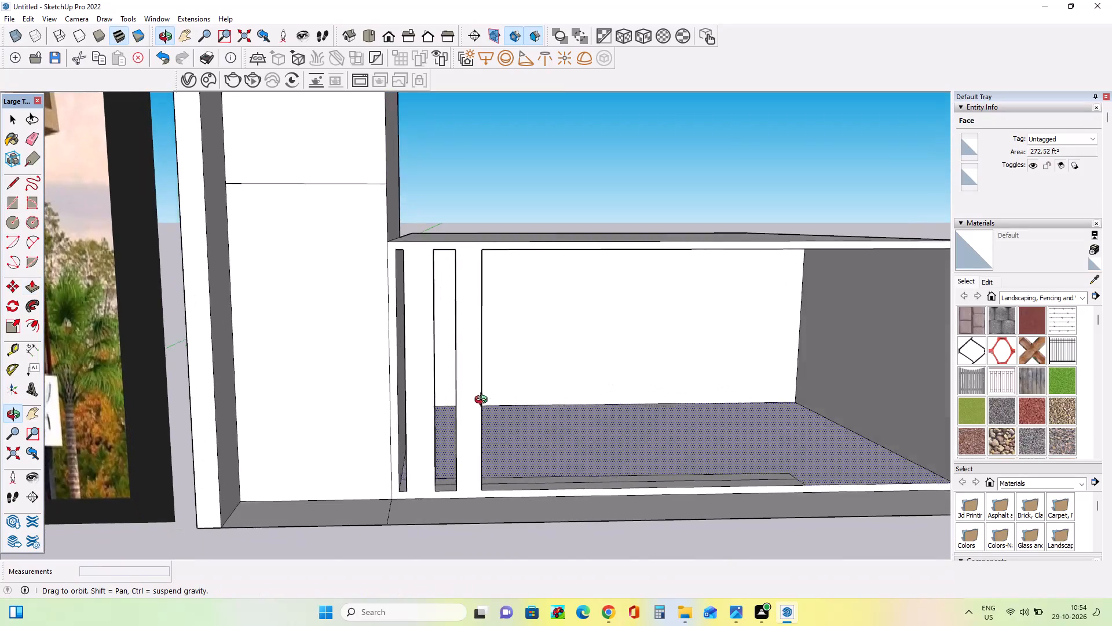
Narrow the second pier by Push/Pulling its side face toward the first pier inward about 2' 8".
scroll(472, 391, "down", 4)
middle_click_drag(499, 383, 507, 394)
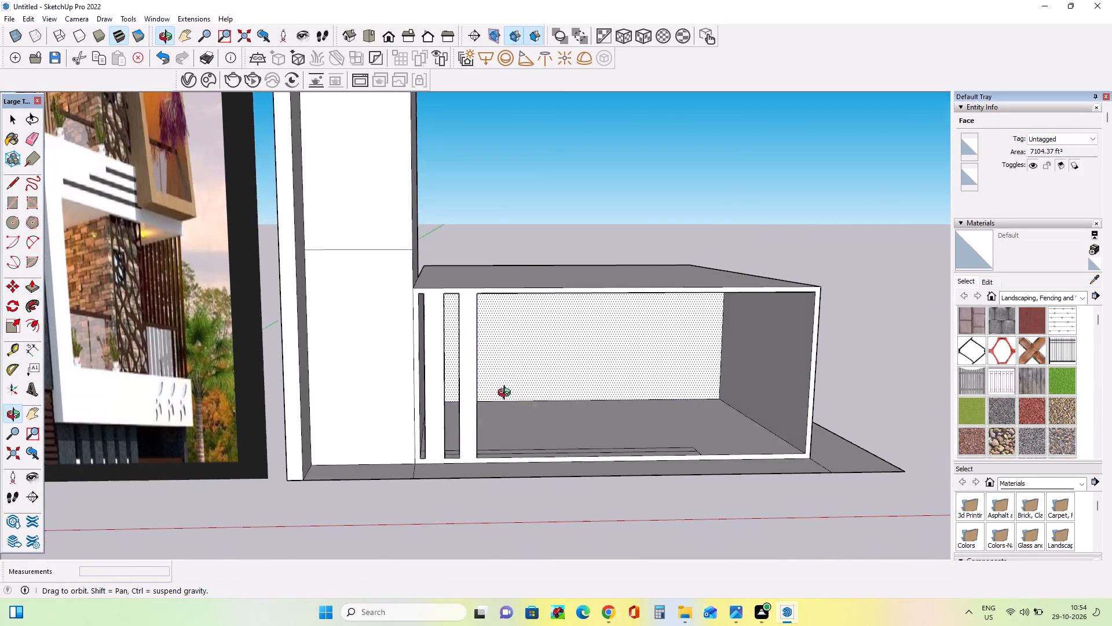
middle_click_drag(507, 394, 492, 441)
scroll(470, 440, "up", 4)
middle_click_drag(495, 432, 471, 475)
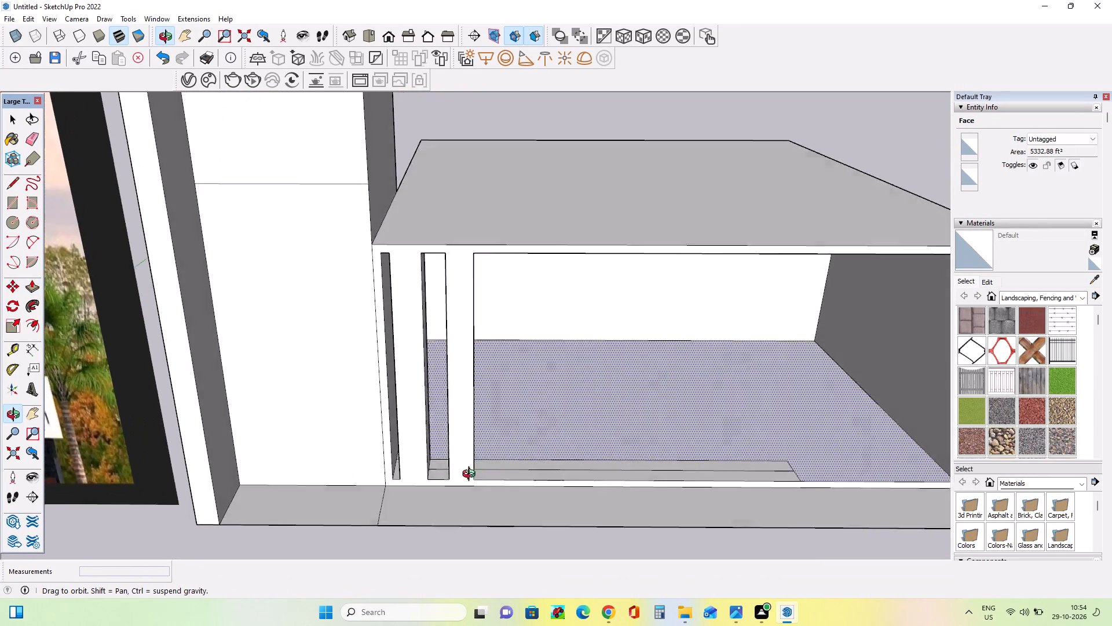
middle_click_drag(471, 475, 416, 476)
scroll(444, 449, "up", 4)
left_click_drag(444, 452, 457, 471)
middle_click_drag(420, 467, 586, 480)
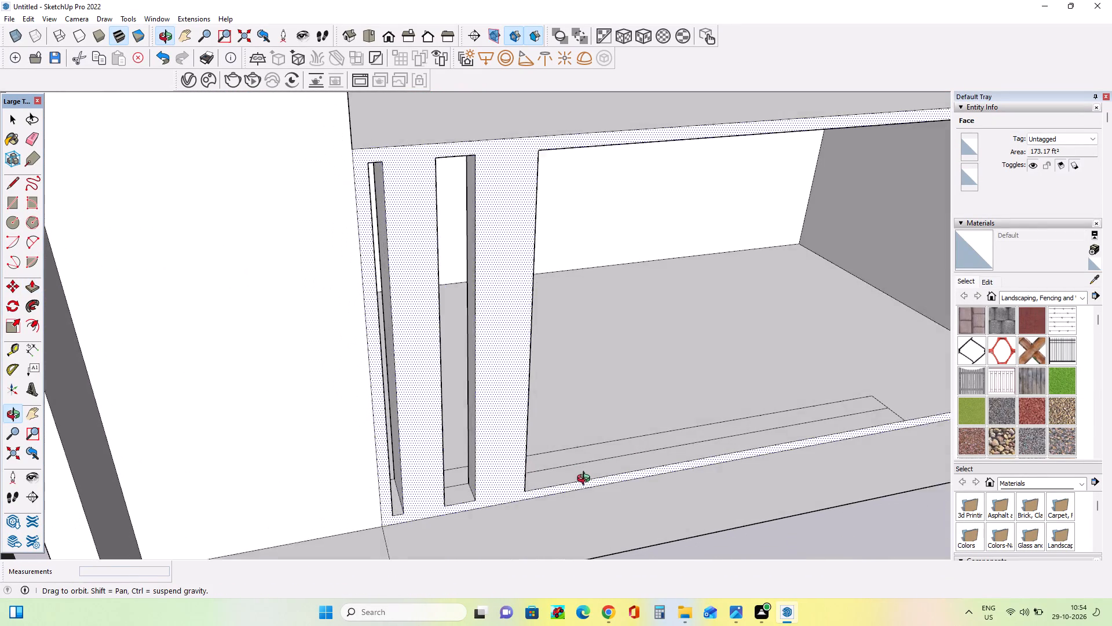
middle_click_drag(586, 480, 587, 481)
left_click_drag(474, 471, 493, 473)
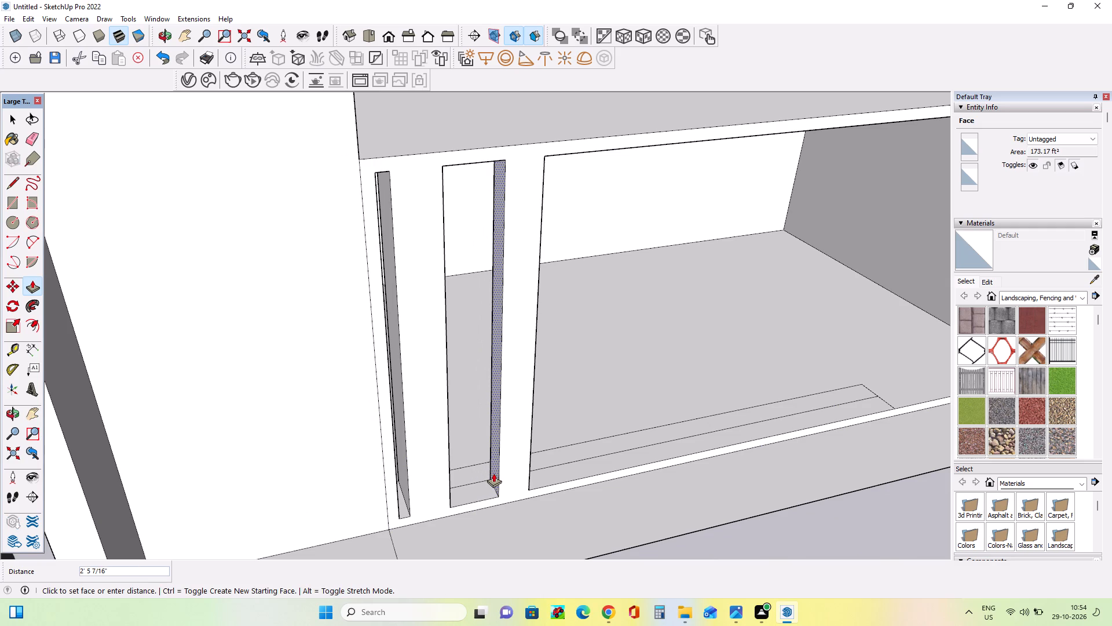
left_click_drag(493, 473, 494, 473)
Widen the first pier by Push/Pulling its side face about 2' 2" toward the second pier.
middle_click_drag(582, 423, 305, 420)
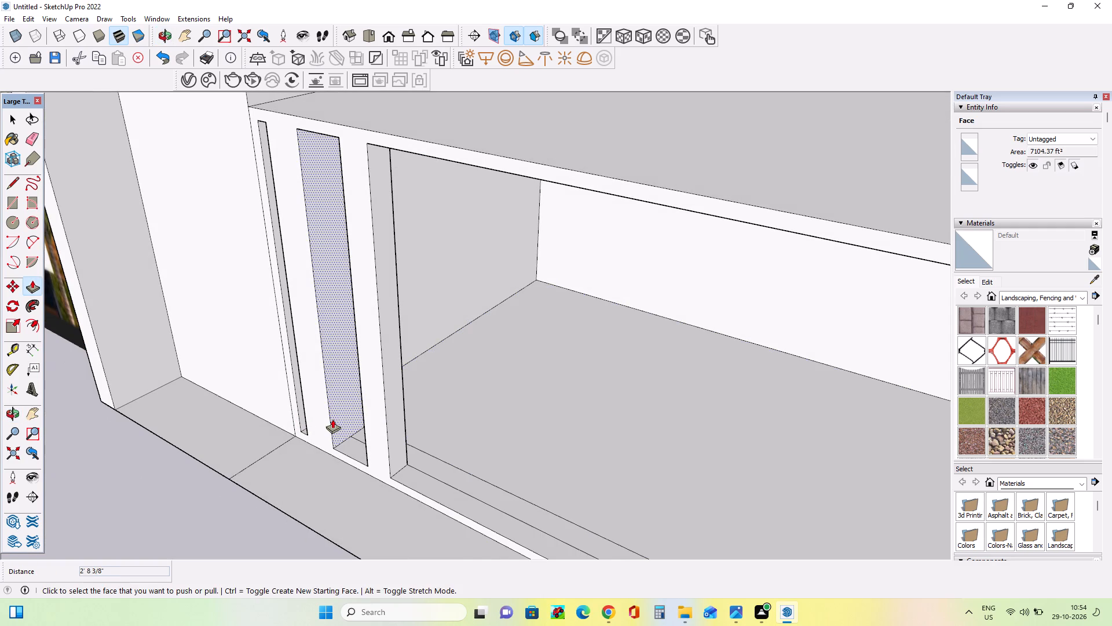
left_click_drag(332, 419, 341, 429)
Push/Pull the first pier's back face about 3' 8" forward to the floor strip's centre line.
middle_click_drag(417, 432, 250, 465)
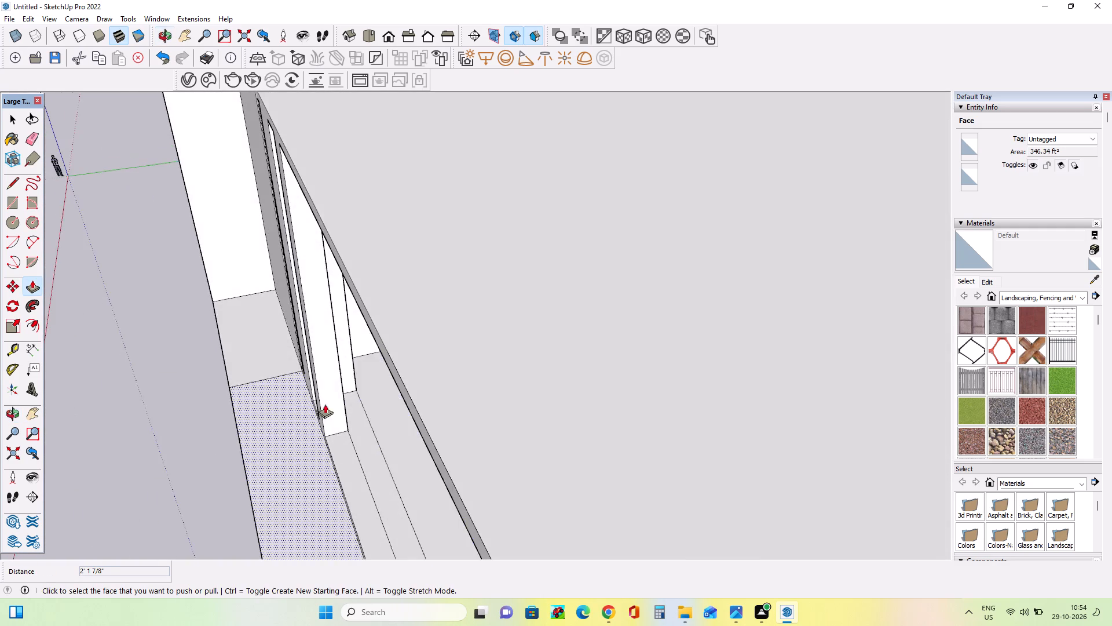
scroll(339, 381, "up", 13)
middle_click_drag(469, 371, 404, 374)
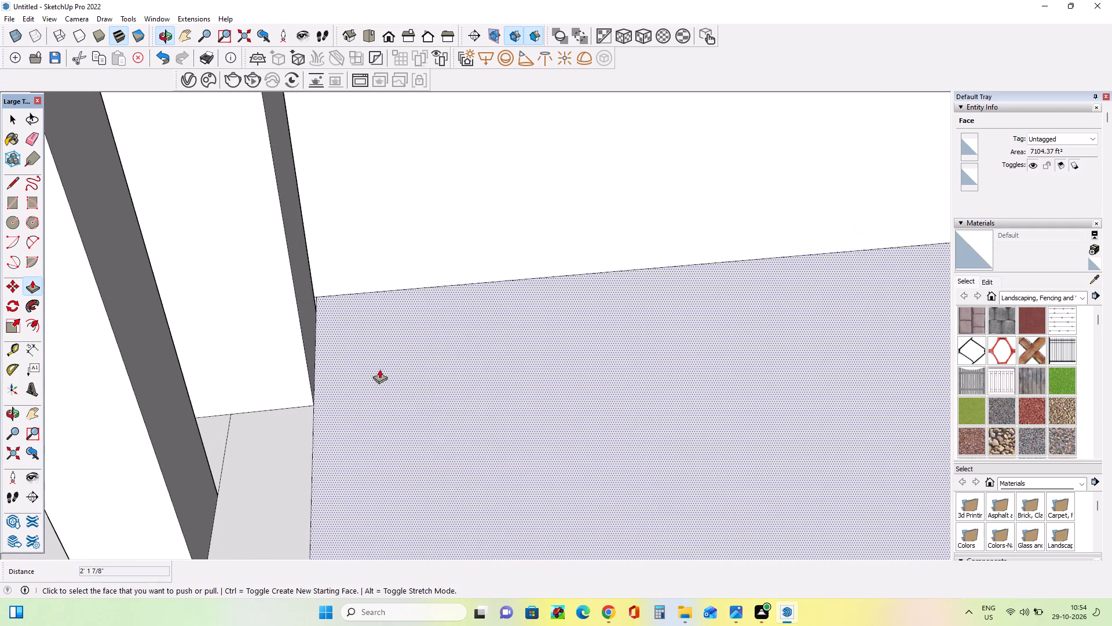
left_click_drag(316, 348, 291, 348)
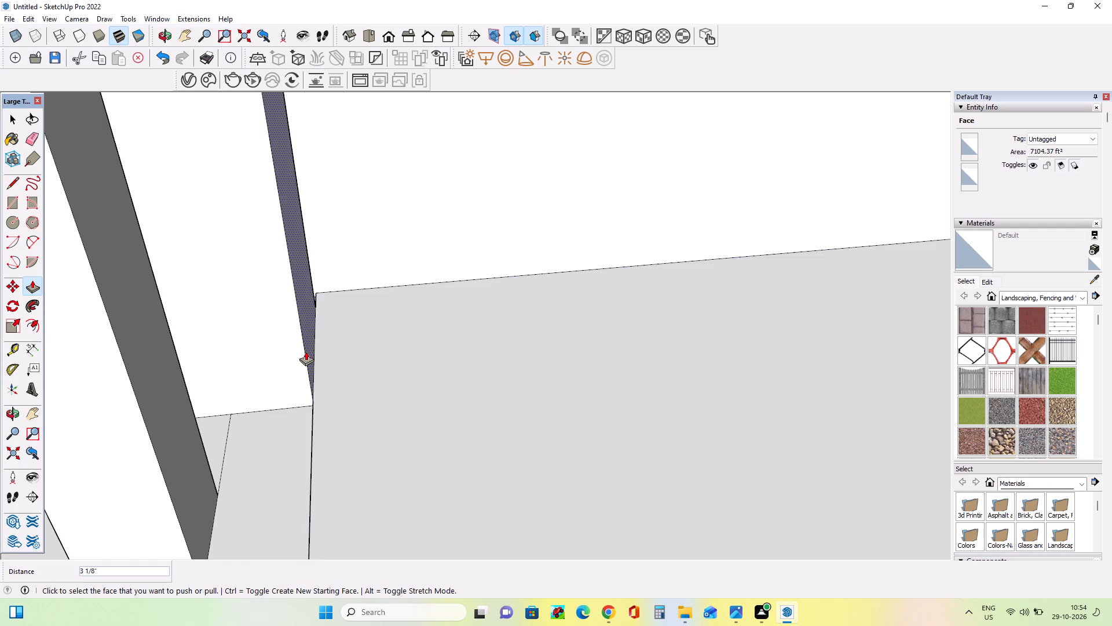
key("ctrl+z")
left_click_drag(312, 345, 238, 340)
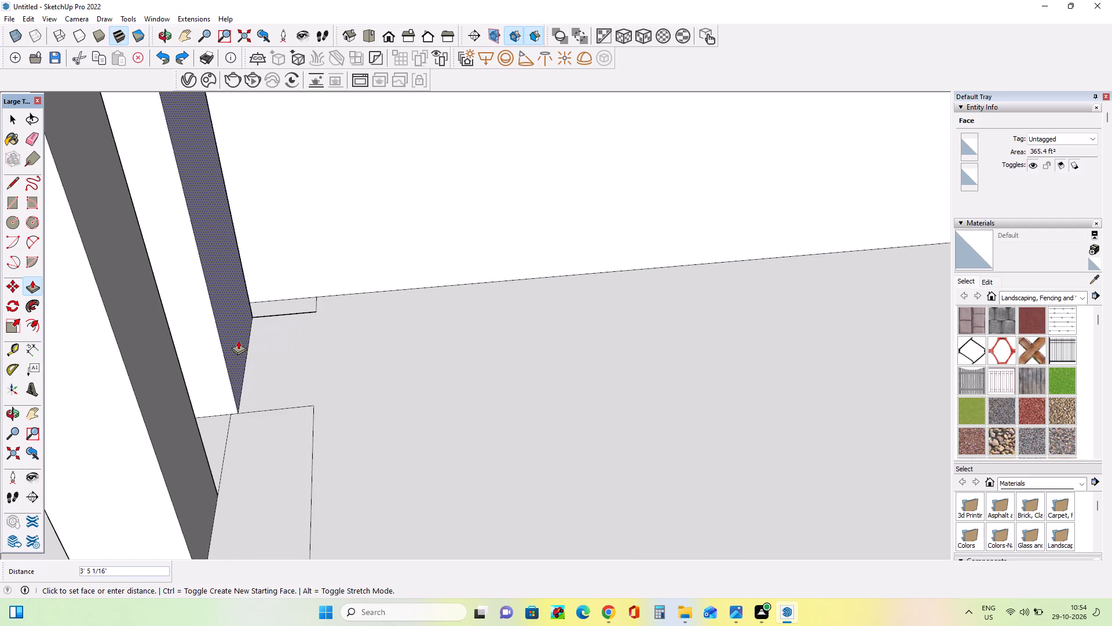
left_click_drag(238, 340, 227, 429)
Inspect the two reshaped piers and the low block's opening from several angles.
middle_click_drag(316, 404, 387, 402)
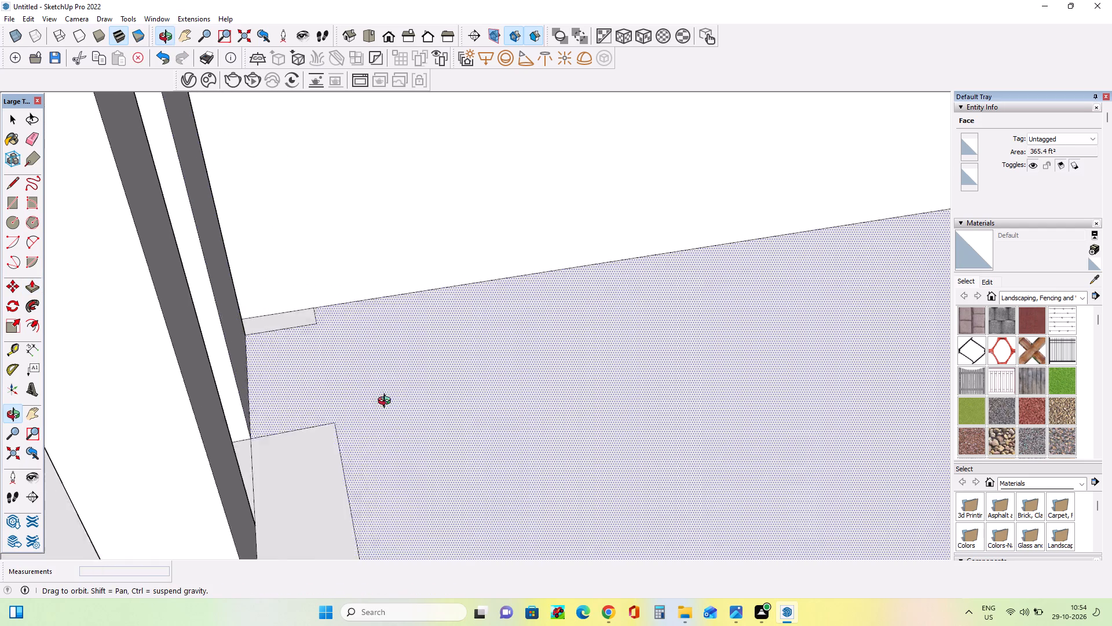
middle_click_drag(387, 402, 414, 388)
scroll(396, 396, "down", 5)
scroll(346, 347, "down", 15)
middle_click_drag(370, 333, 543, 297)
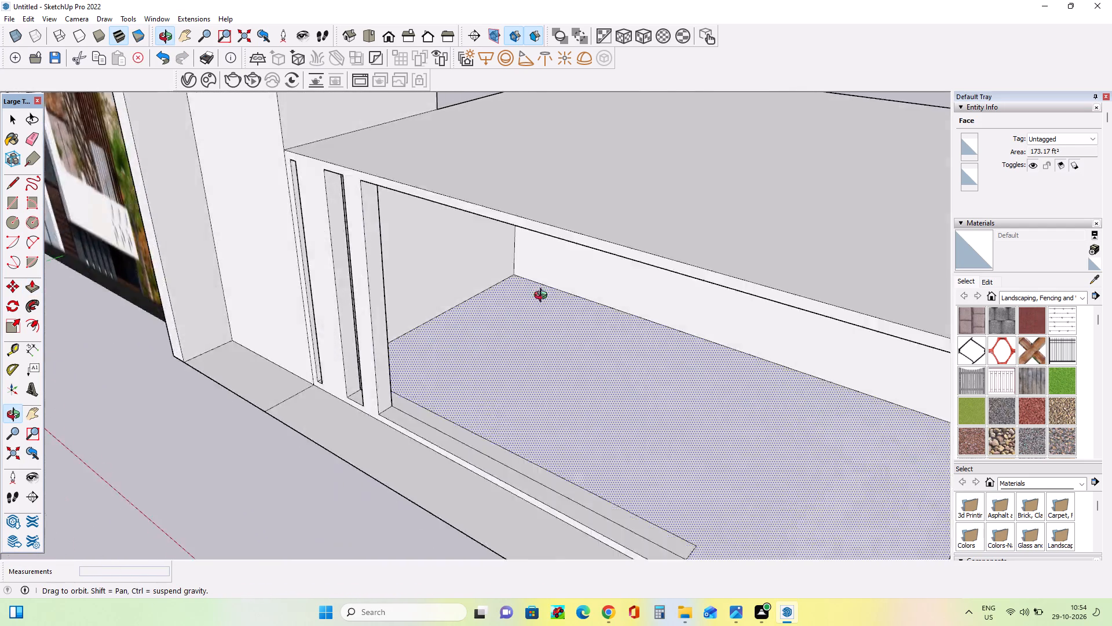
middle_click_drag(543, 297, 756, 261)
scroll(573, 249, "down", 1)
scroll(418, 238, "up", 3)
scroll(229, 270, "down", 11)
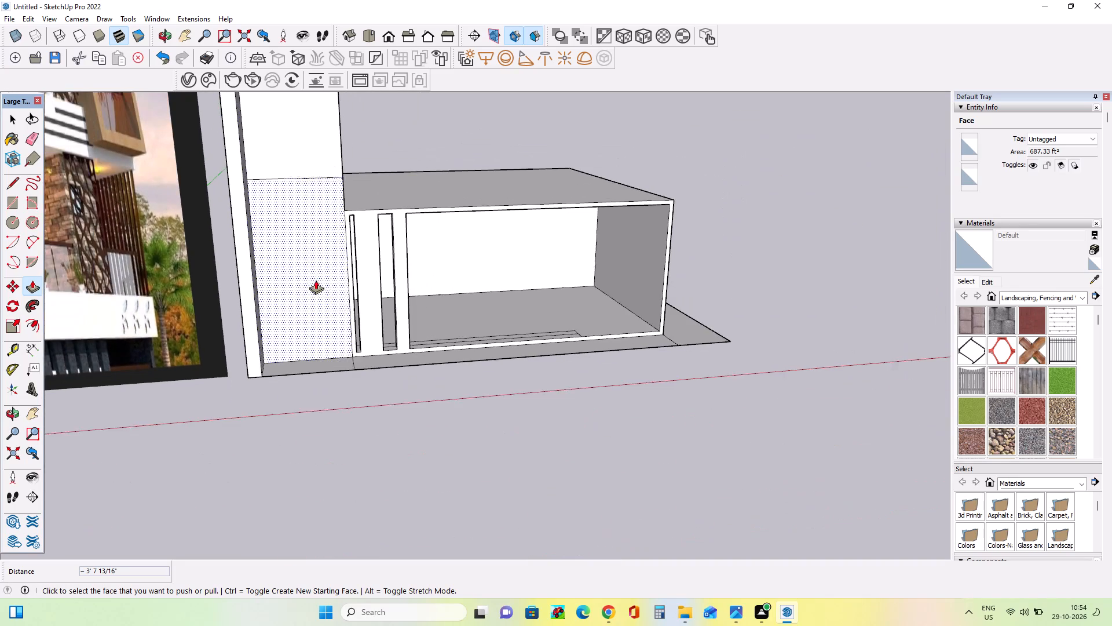
middle_click_drag(427, 293, 415, 372)
scroll(444, 252, "up", 4)
middle_click_drag(468, 334, 449, 266)
middle_click_drag(451, 308, 453, 317)
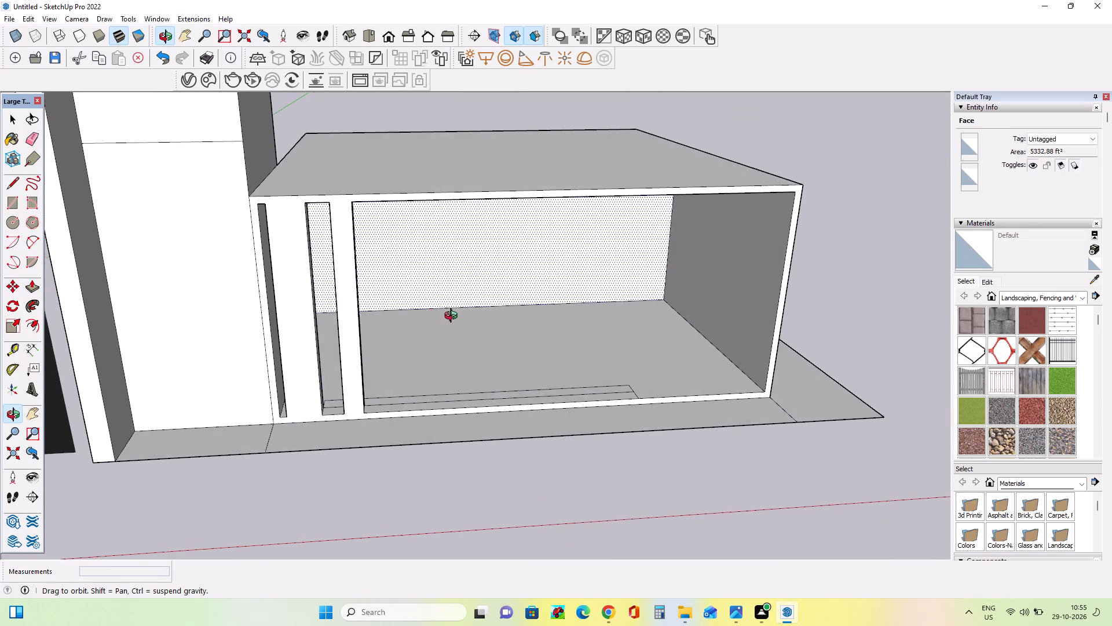
middle_click_drag(453, 317, 456, 336)
scroll(456, 341, "down", 2)
middle_click_drag(432, 364, 441, 334)
scroll(389, 259, "up", 4)
middle_click_drag(376, 260, 378, 252)
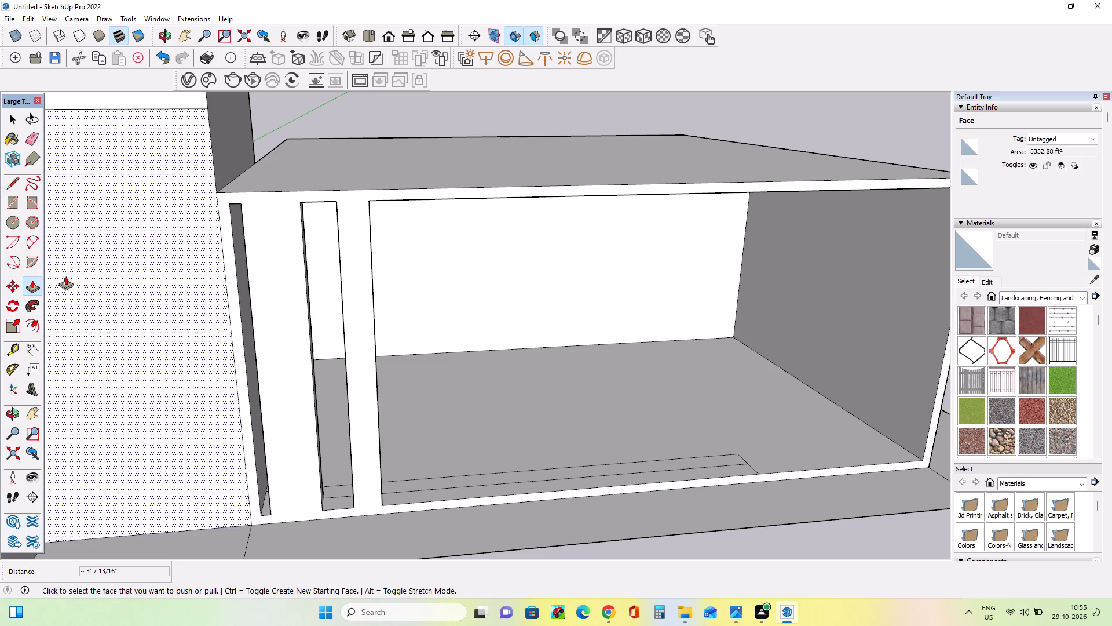
Draw a third pier base rectangle about 3' 8" deep on the strip's front half, a short gap past the second pier.
left_click(14, 202)
middle_click_drag(193, 300, 195, 308)
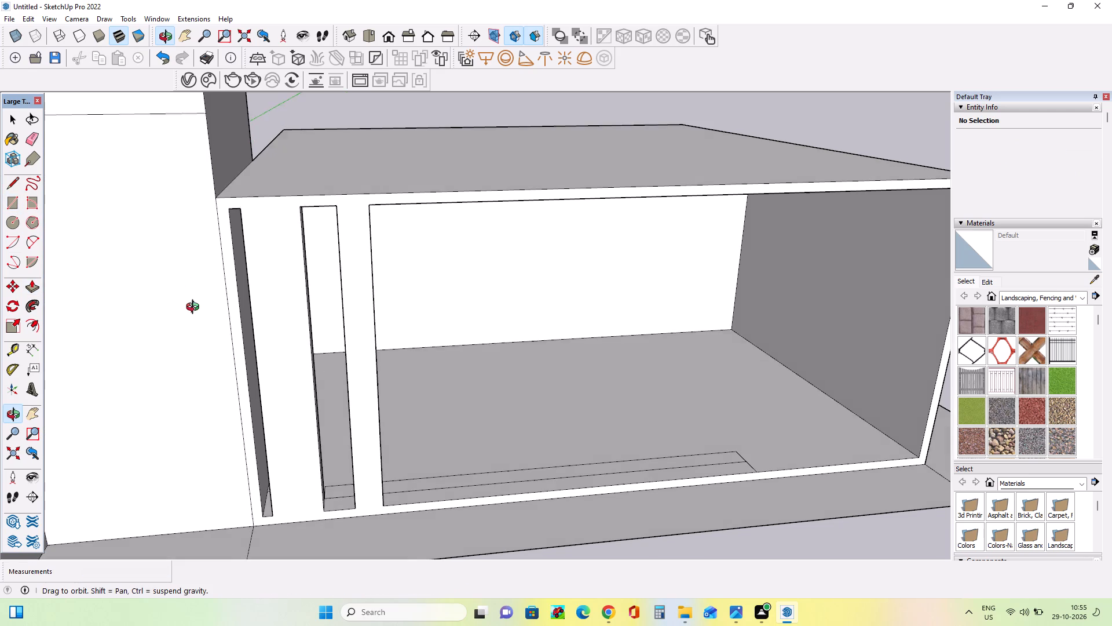
middle_click_drag(195, 308, 195, 323)
middle_click_drag(420, 503, 413, 530)
scroll(393, 518, "up", 3)
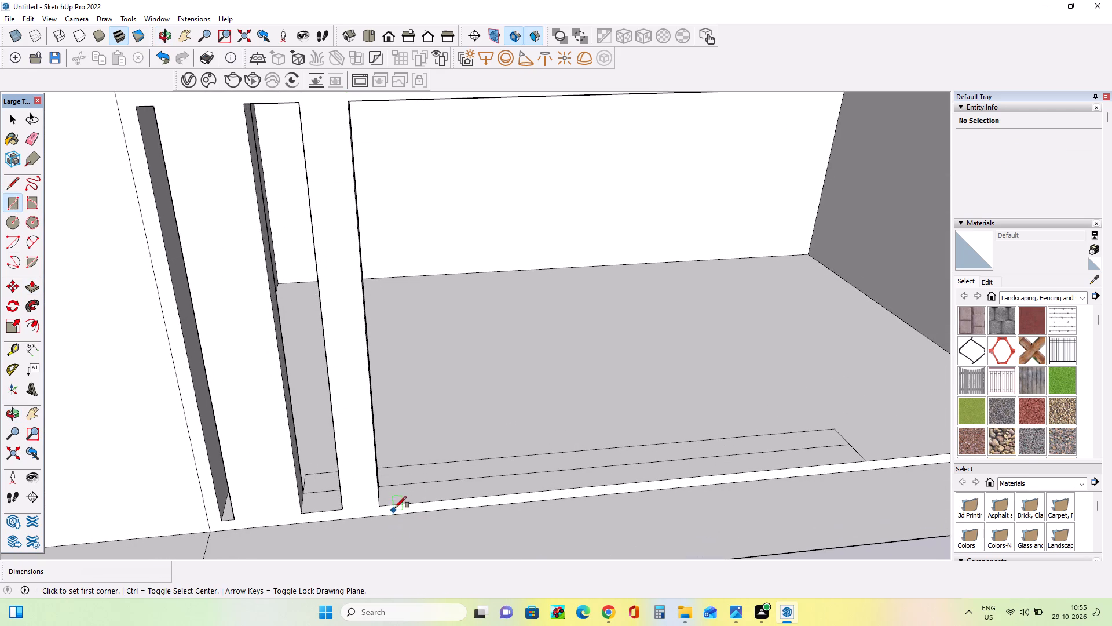
left_click(403, 503)
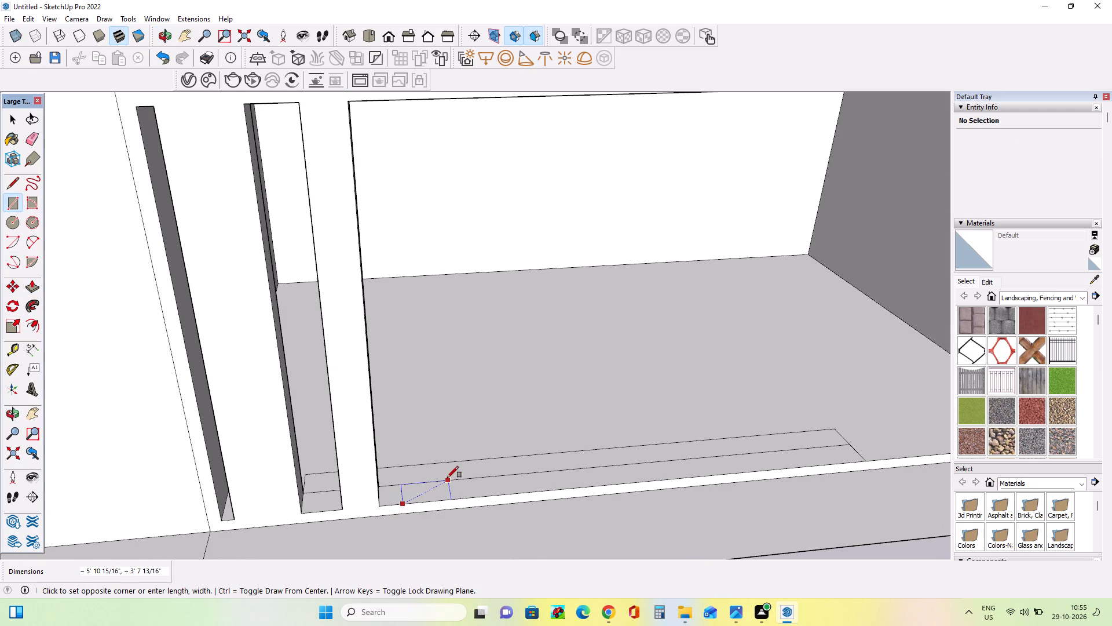
left_click(437, 482)
Push/Pull the new rectangle up to the ceiling, about 47' 5" high, to form the third pier.
middle_click_drag(330, 464, 330, 470)
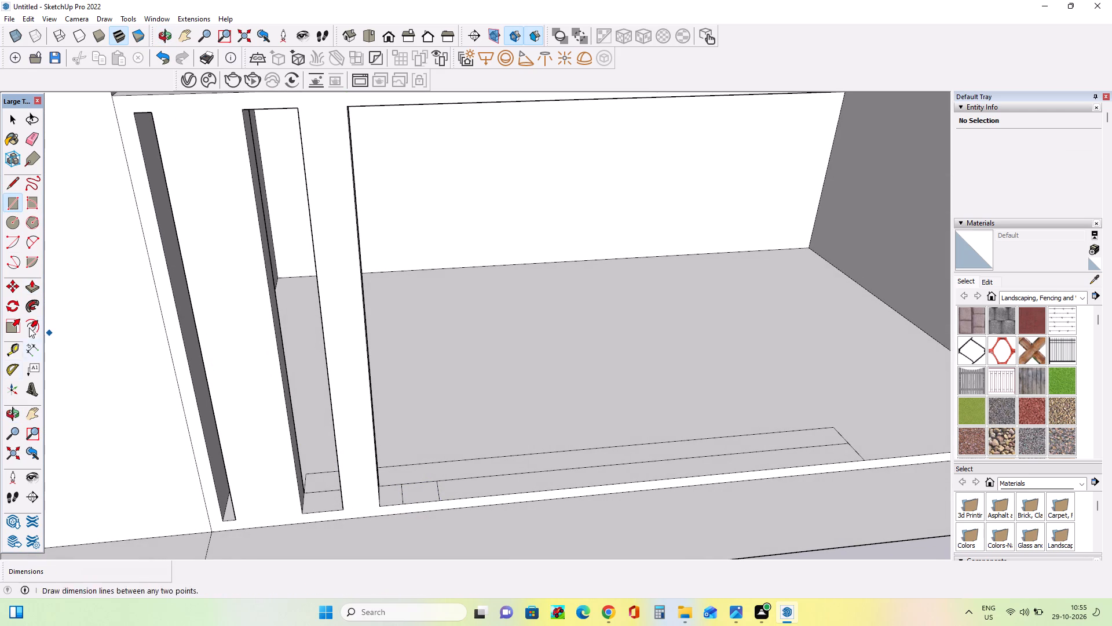
left_click(33, 290)
scroll(417, 424, "down", 2)
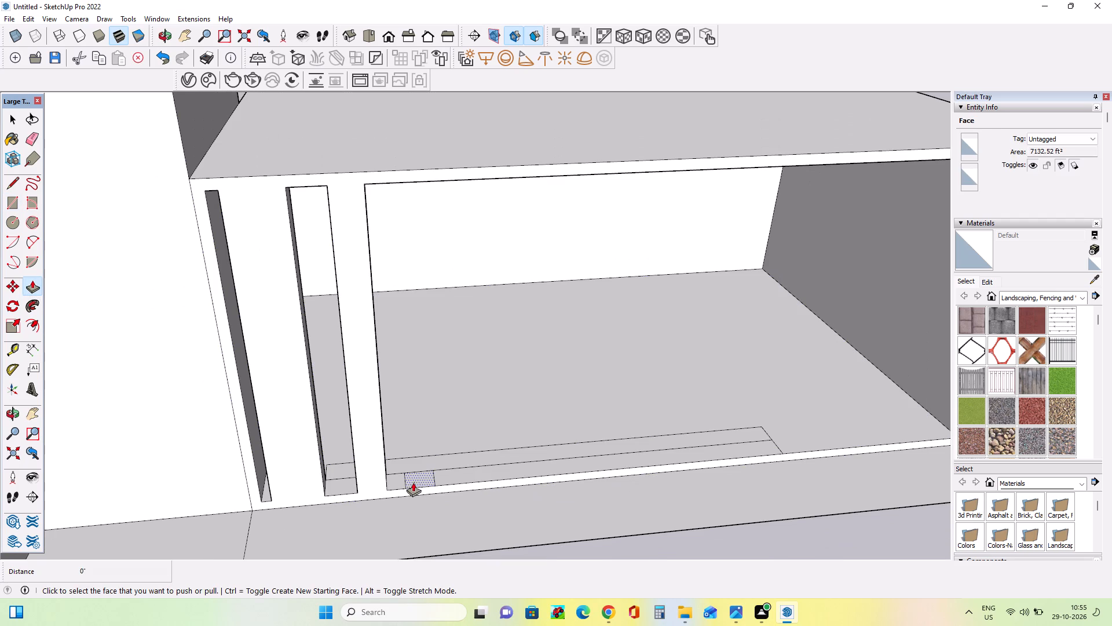
left_click_drag(414, 481, 402, 166)
Inspect the spacing of the three piers against the facade in the reference image.
middle_click_drag(511, 435, 502, 420)
scroll(500, 425, "down", 10)
middle_click_drag(499, 426, 491, 406)
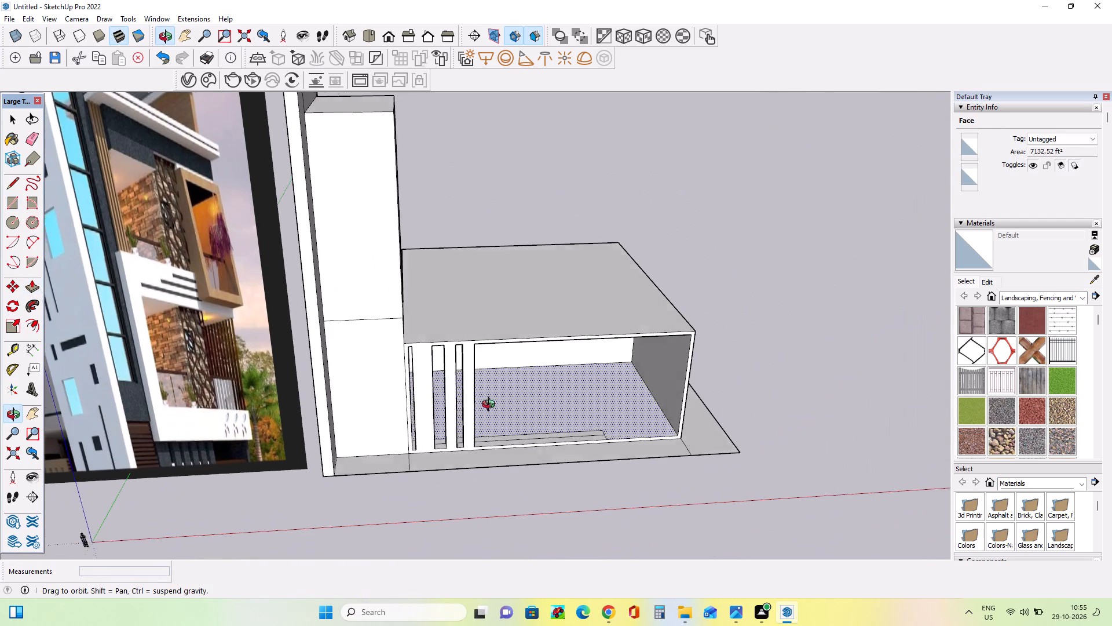
middle_click_drag(491, 406, 485, 367)
scroll(455, 399, "up", 8)
middle_click_drag(462, 404, 471, 412)
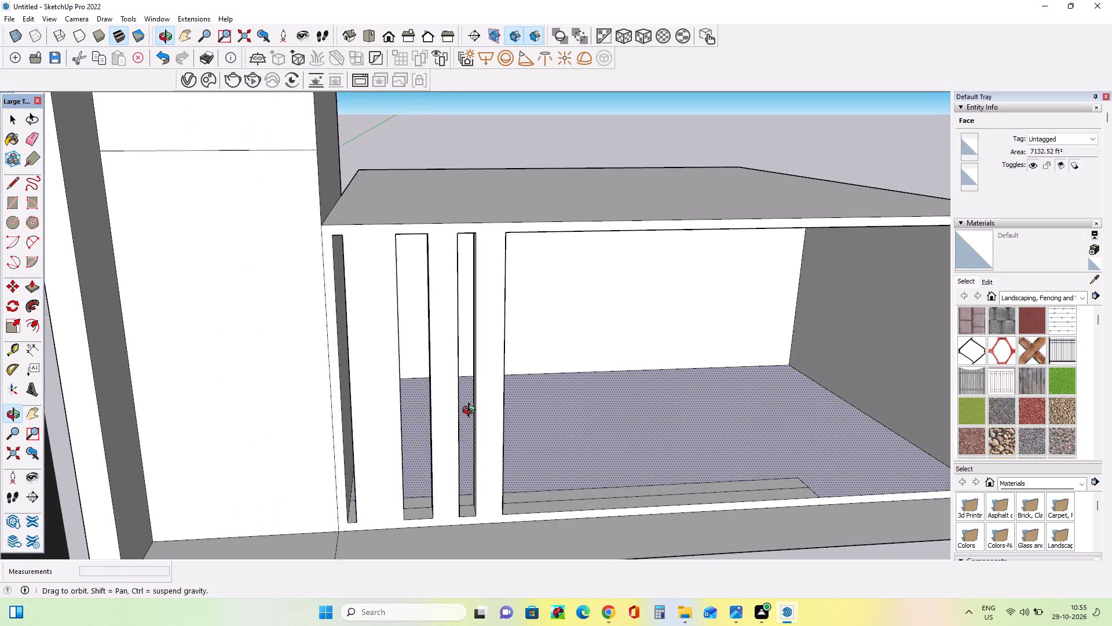
middle_click_drag(471, 412, 449, 410)
scroll(453, 410, "down", 6)
middle_click_drag(503, 424, 528, 489)
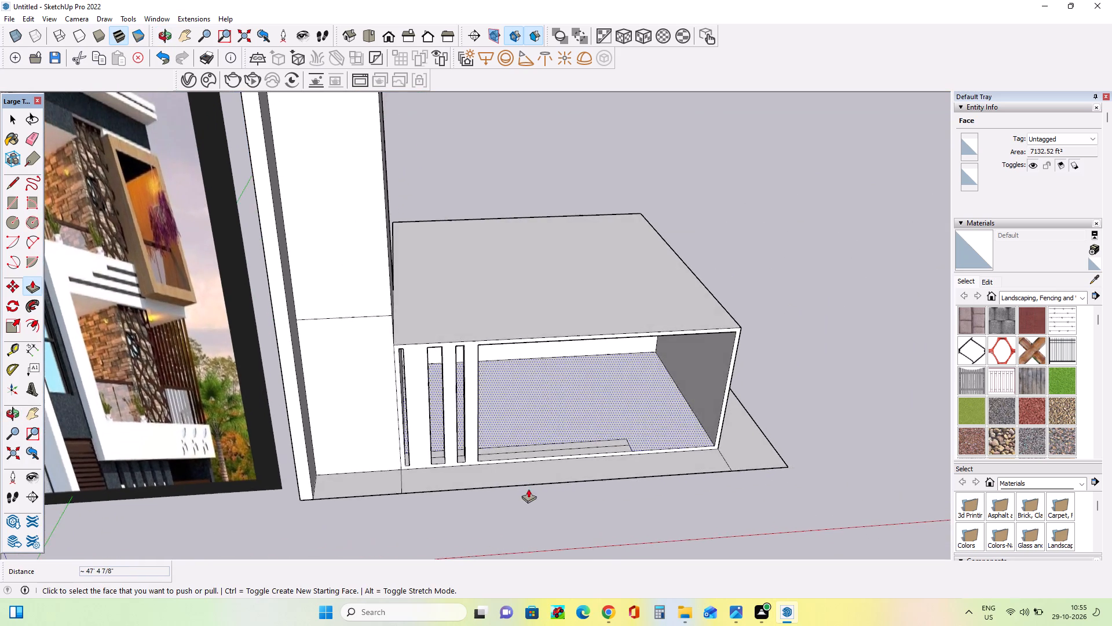
scroll(510, 469, "up", 4)
Draw a fourth pier base rectangle about 4' 10" by 3' 8" on the strip's front half, a short gap past the third pier.
left_click(14, 205)
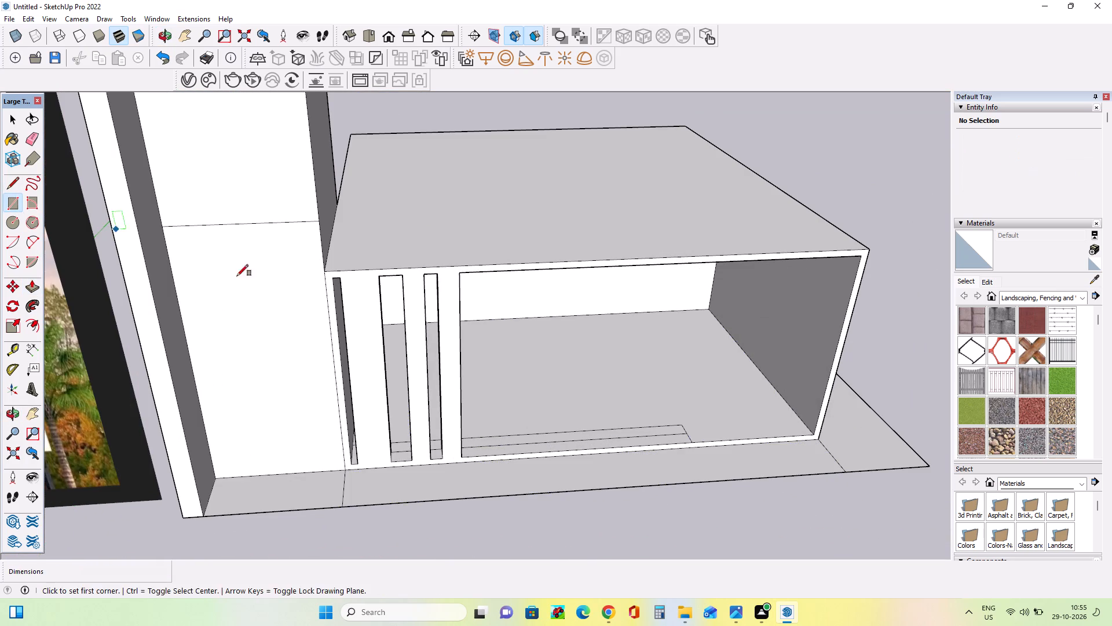
middle_click_drag(276, 294, 287, 322)
scroll(419, 458, "up", 5)
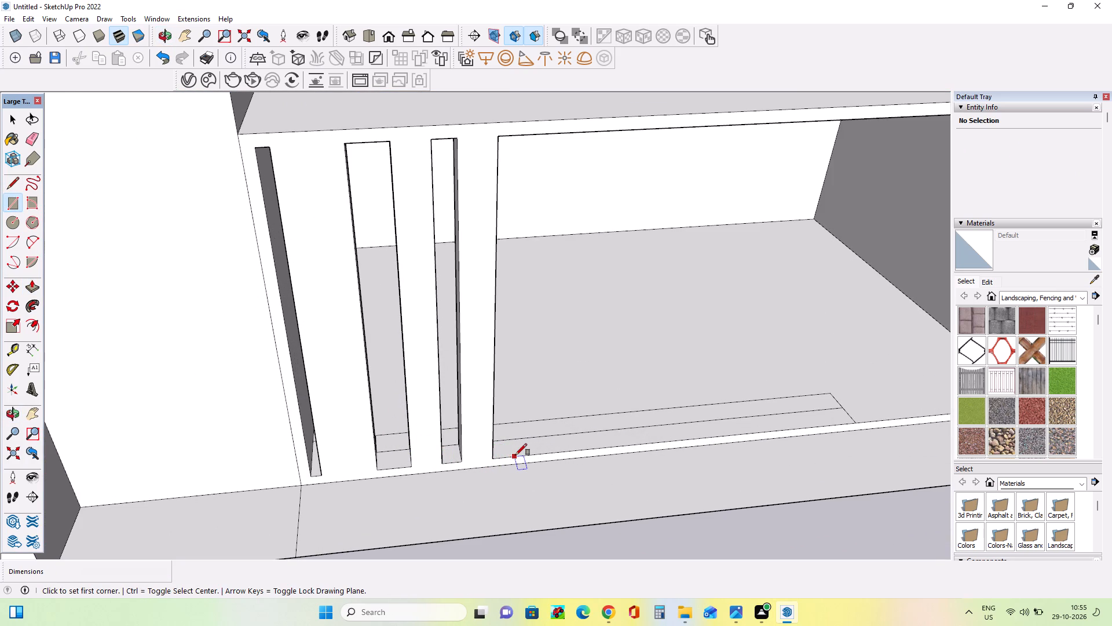
left_click(515, 455)
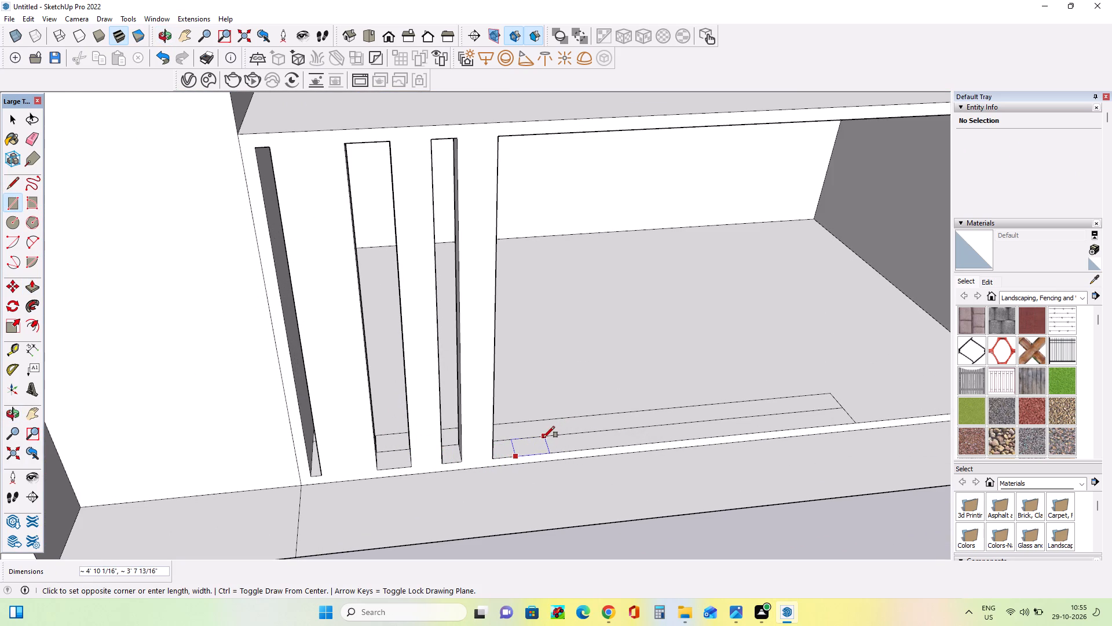
left_click(543, 438)
Push/Pull the fourth rectangle up to the ceiling, about 47' 5" high, to form the fourth pier.
left_click(34, 290)
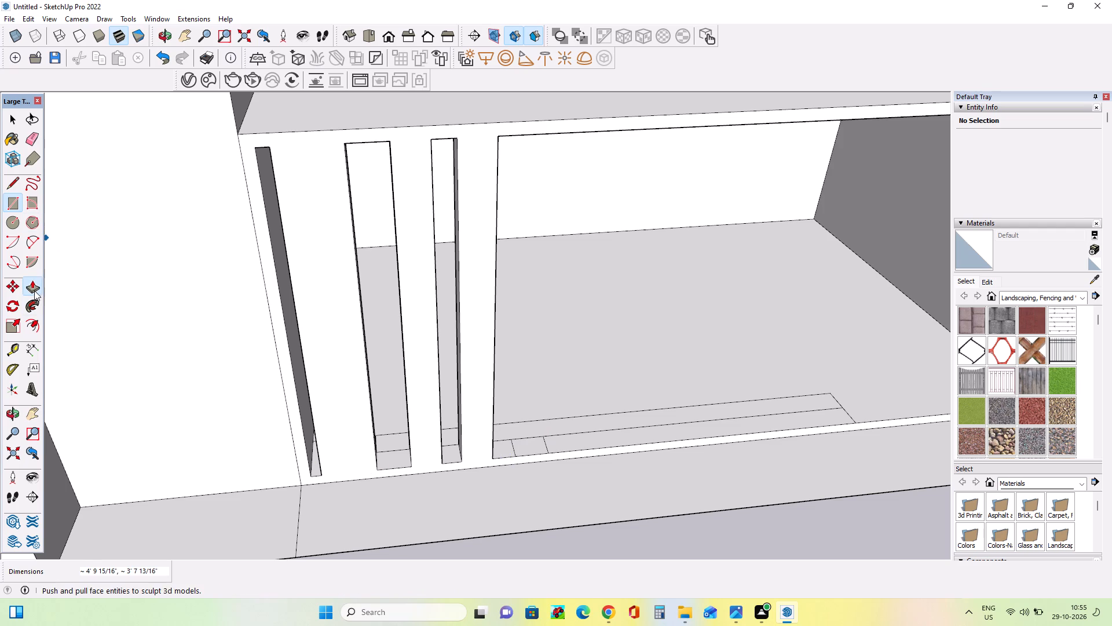
left_click_drag(526, 445, 482, 110)
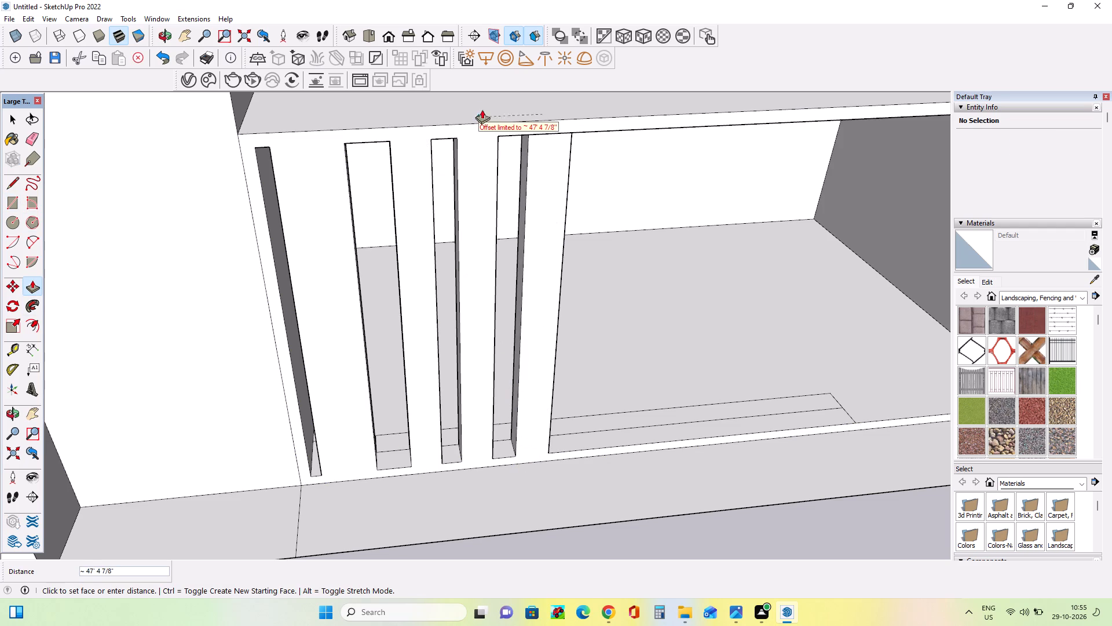
left_click_drag(482, 110, 486, 126)
Narrow the fourth pier by Push/Pulling its side face toward the wide opening inward about 11".
middle_click_drag(625, 362, 539, 326)
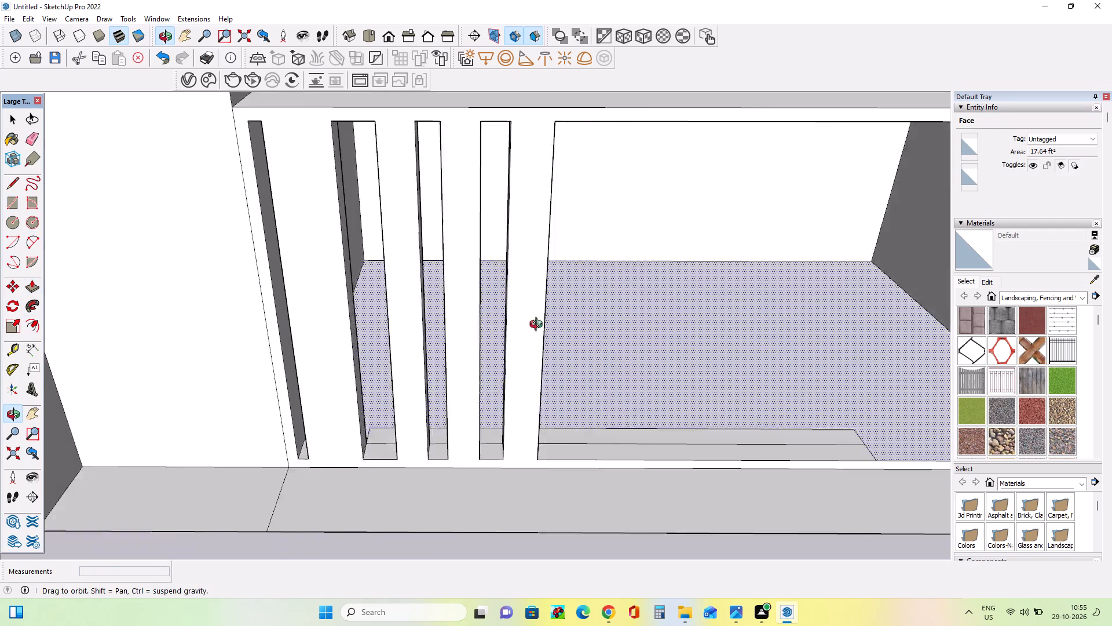
middle_click_drag(539, 326, 374, 336)
left_click_drag(469, 395, 463, 394)
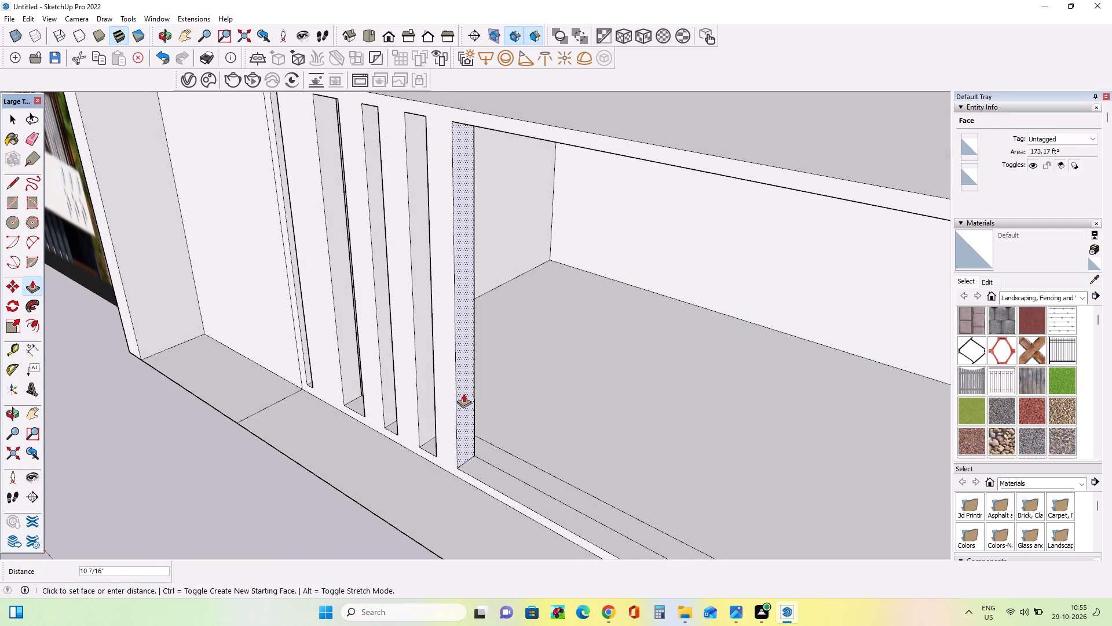
left_click_drag(463, 394, 463, 393)
Compare the row of four piers with the ground-floor piers in the reference image.
middle_click_drag(251, 361, 432, 333)
scroll(131, 297, "down", 5)
scroll(291, 315, "down", 5)
scroll(457, 325, "down", 5)
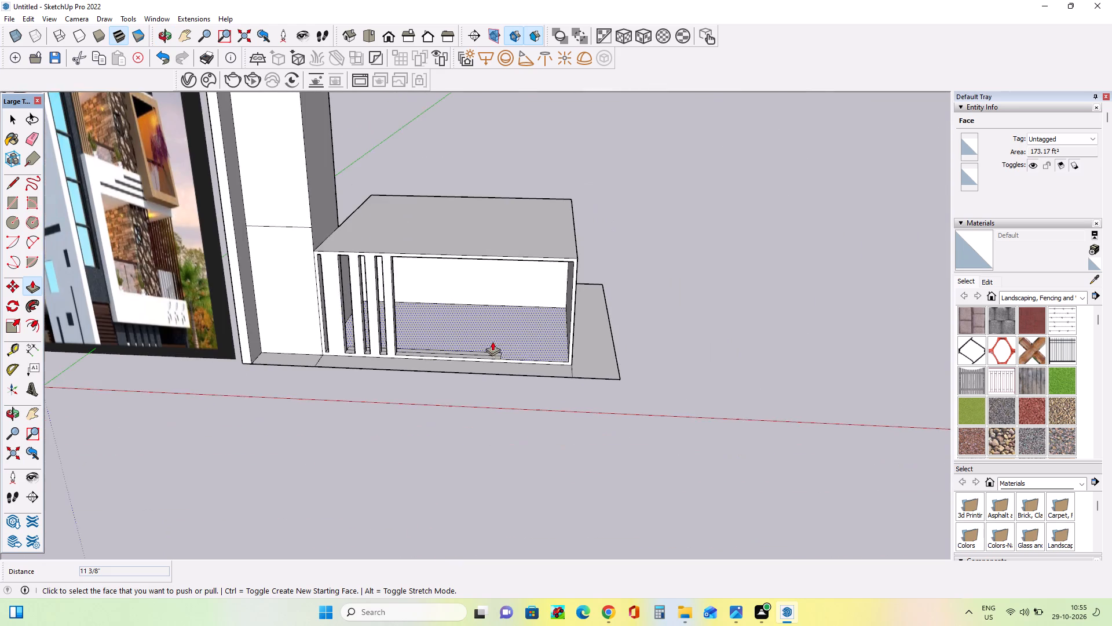
scroll(115, 266, "up", 6)
scroll(207, 376, "down", 1)
scroll(207, 376, "up", 11)
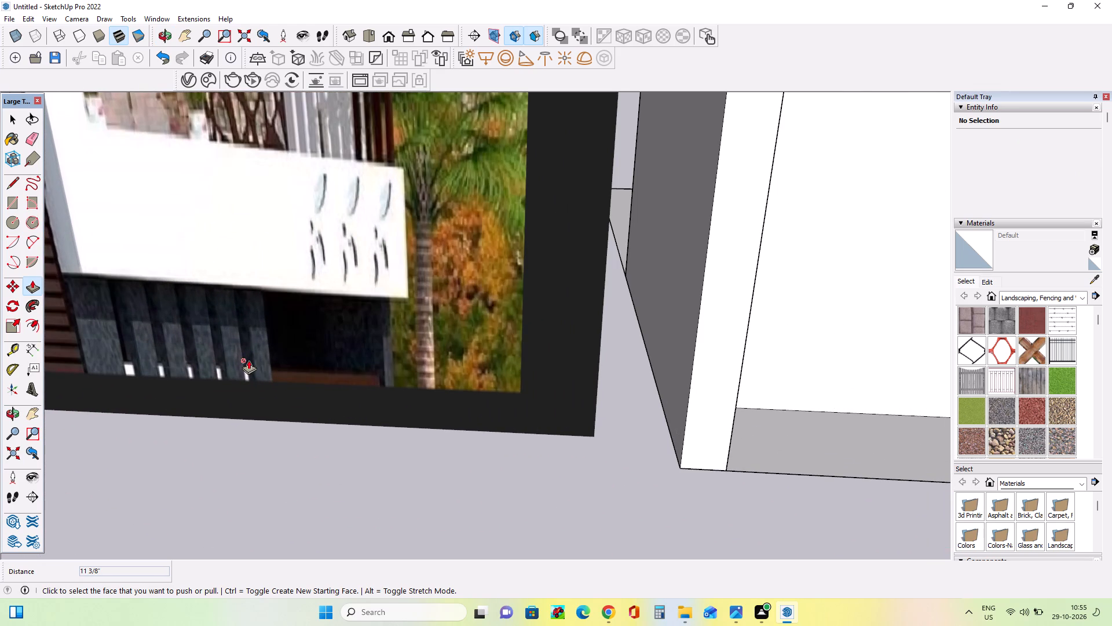
scroll(161, 340, "down", 8)
scroll(335, 384, "down", 5)
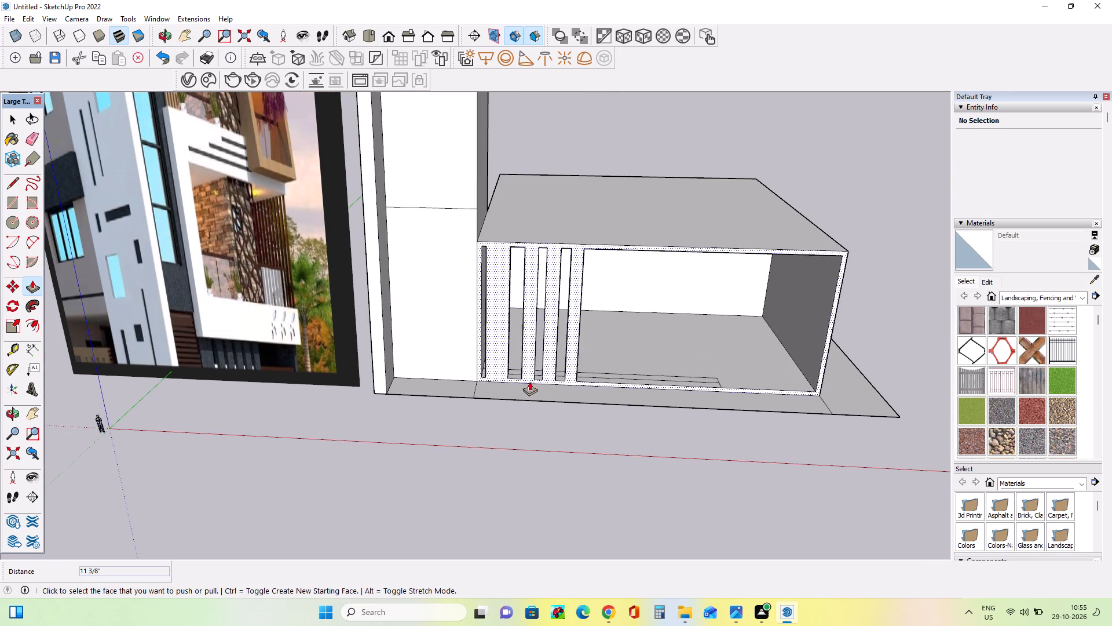
scroll(187, 347, "up", 10)
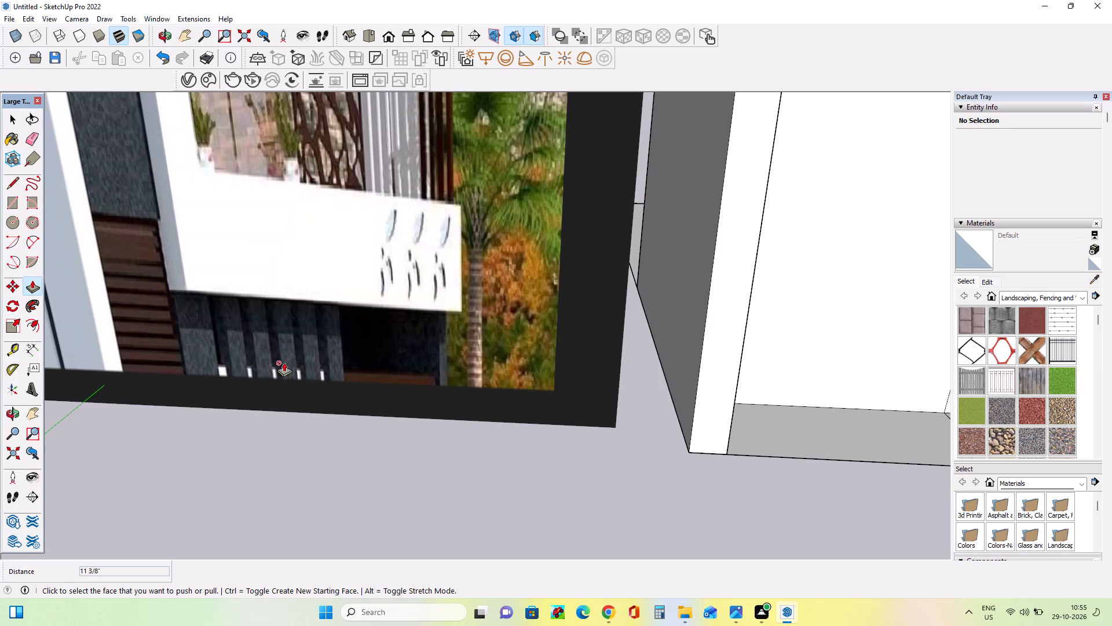
scroll(87, 337, "down", 10)
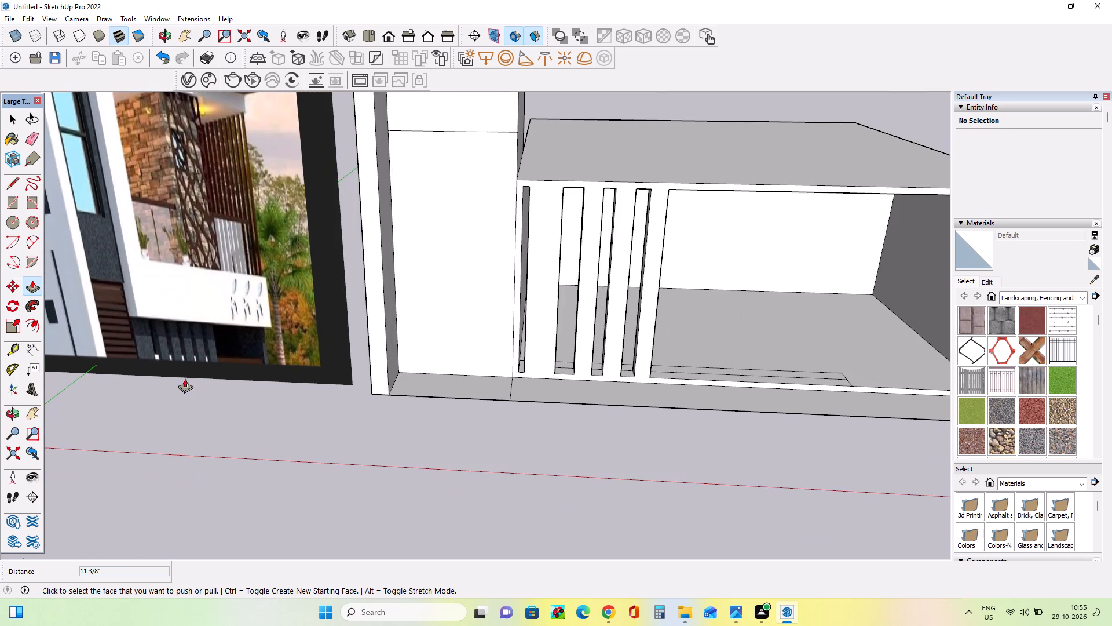
middle_click_drag(308, 370, 327, 410)
middle_click_drag(625, 356, 550, 378)
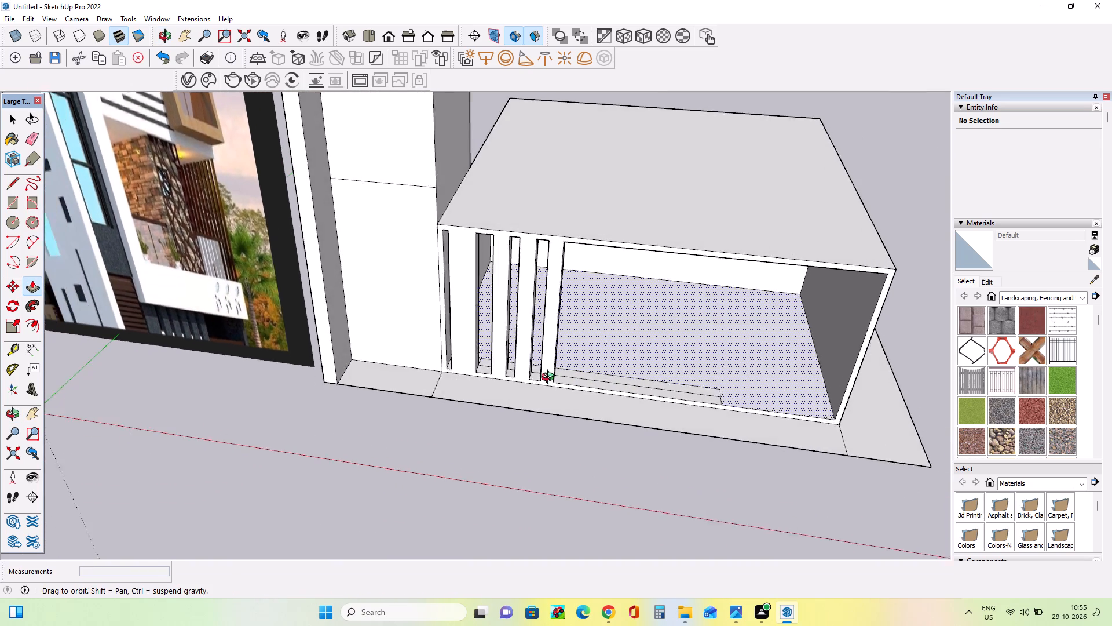
Draw a fifth pier base rectangle about 4' 9" by 3' 8" on the strip's front half, a short gap past the fourth pier.
middle_click_drag(550, 378, 547, 379)
scroll(546, 384, "up", 2)
middle_click_drag(544, 389, 554, 404)
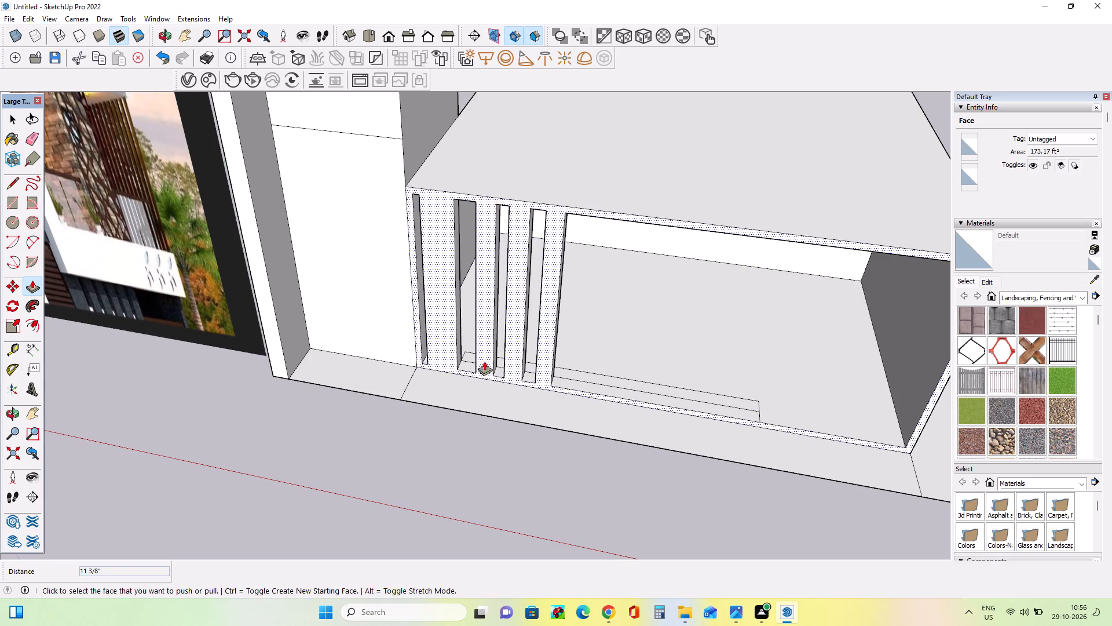
left_click(14, 205)
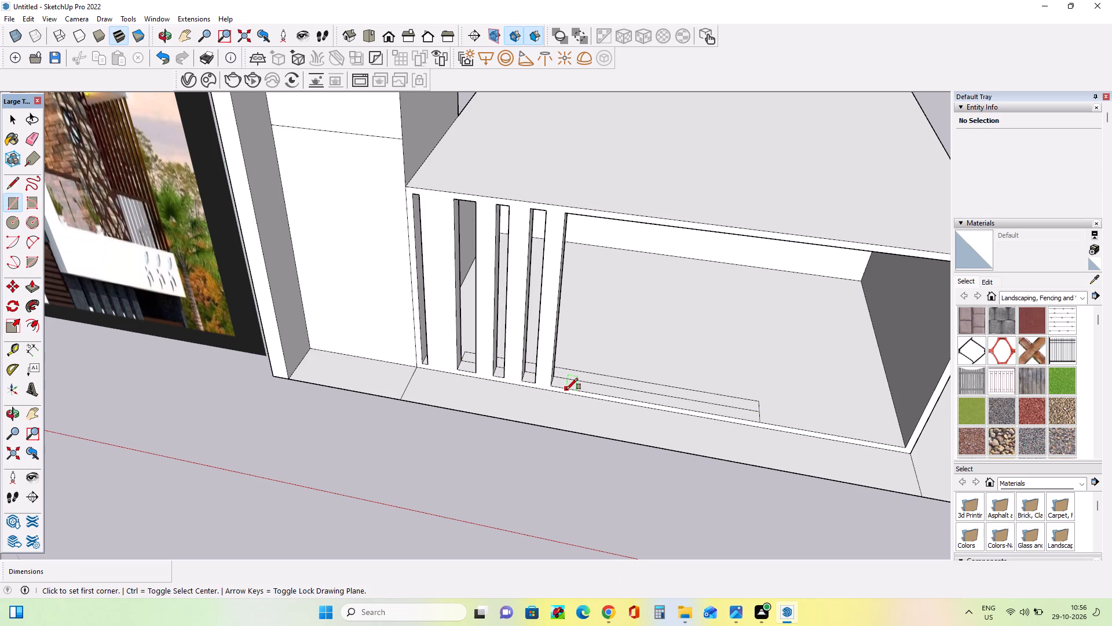
left_click(566, 390)
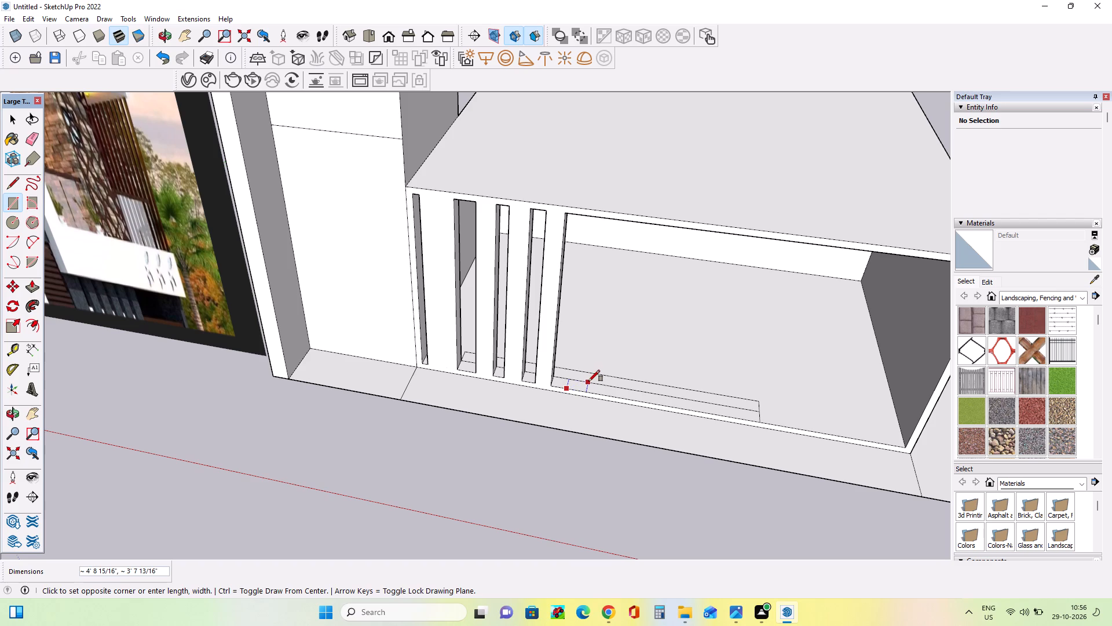
left_click(588, 381)
Push/Pull the fifth rectangle up to the ceiling to form the fifth pier, with a final pull of about 22' 6".
middle_click_drag(603, 443, 612, 485)
scroll(591, 407, "up", 4)
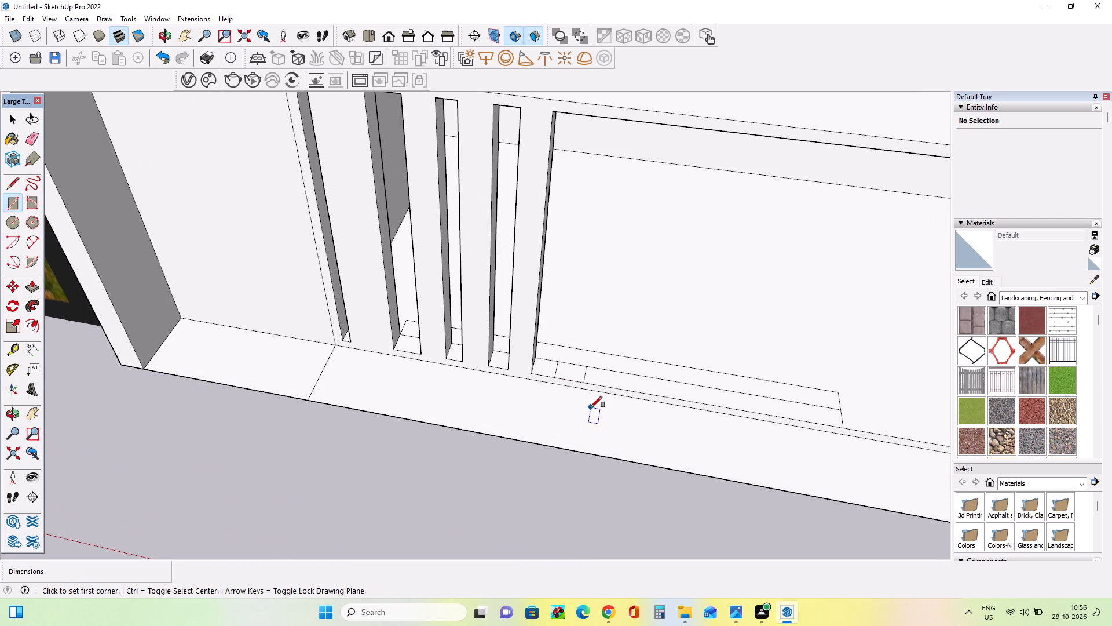
left_click(33, 289)
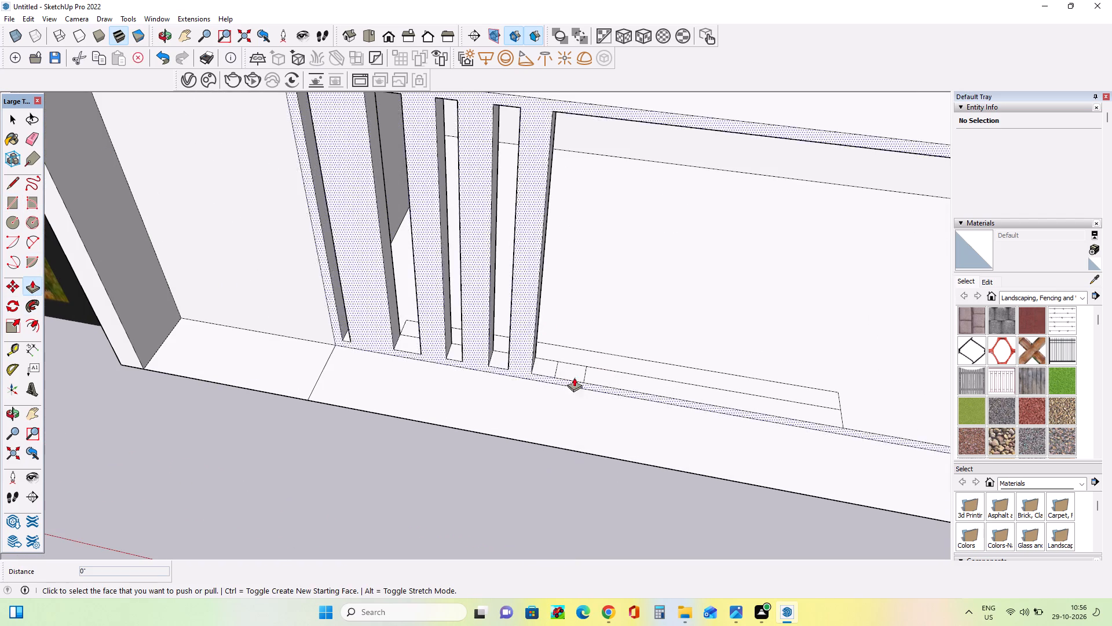
left_click_drag(565, 376, 571, 322)
scroll(571, 322, "down", 5)
left_click(571, 322)
left_click(571, 322)
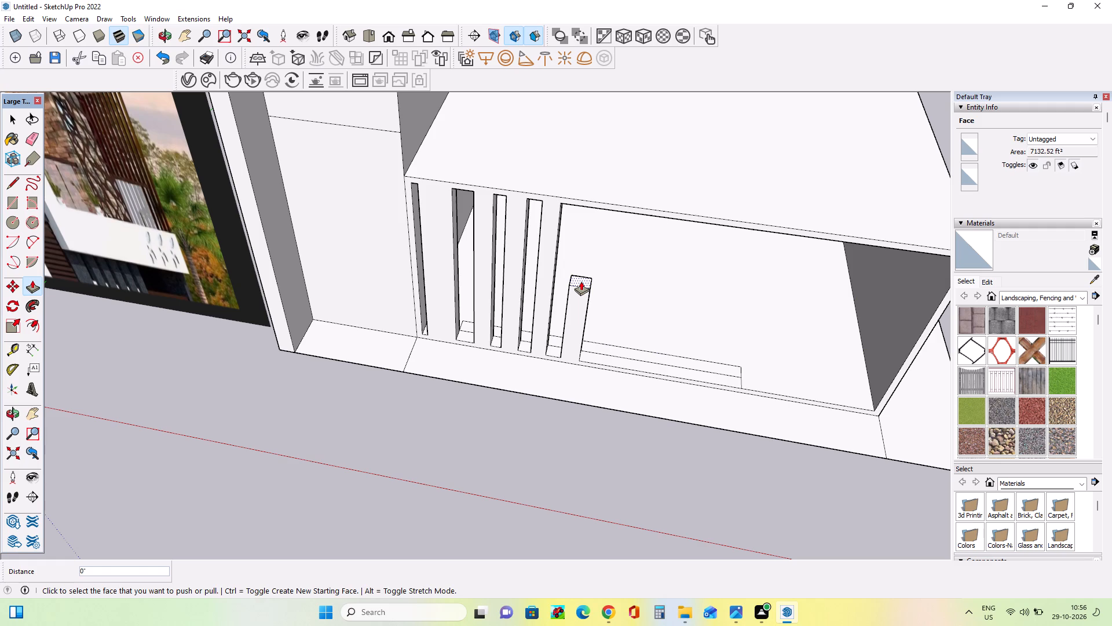
double_click(579, 290)
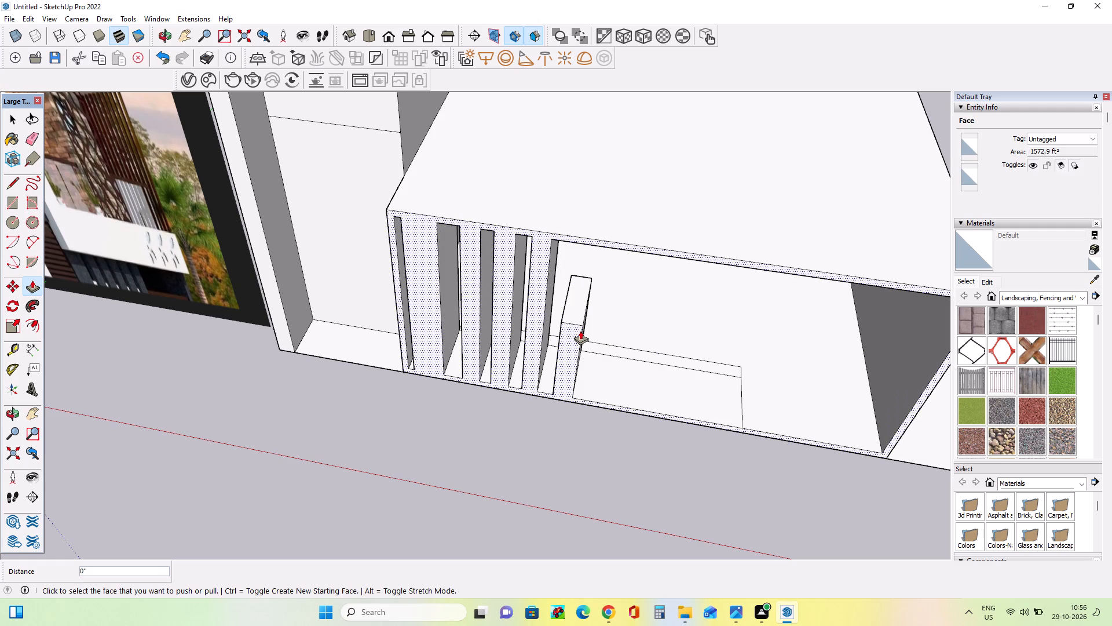
key("ctrl+z")
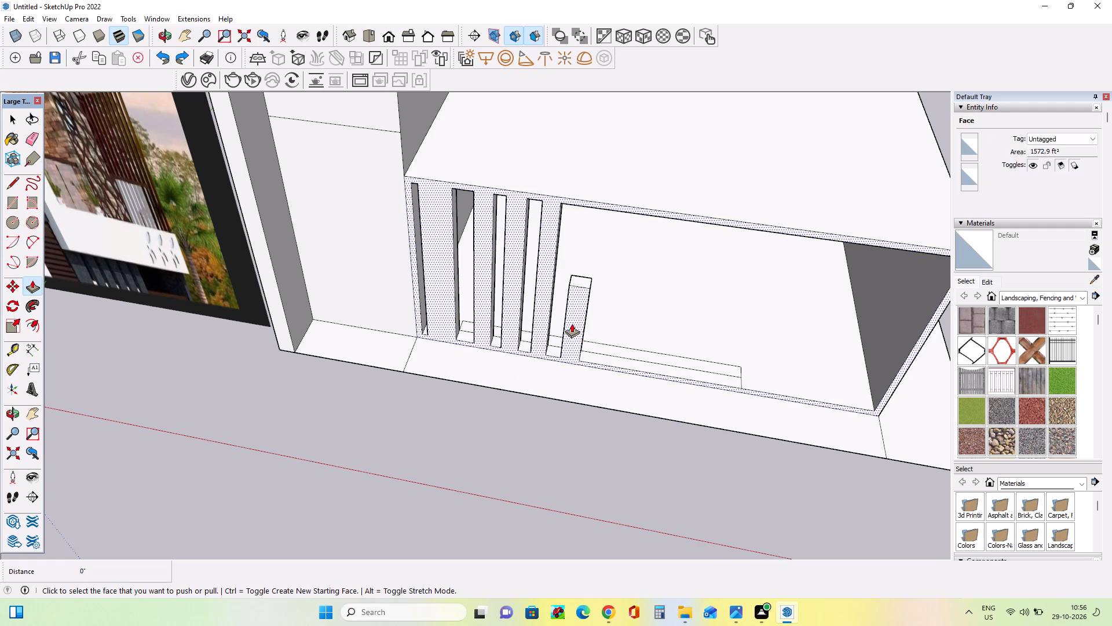
left_click_drag(581, 278, 597, 197)
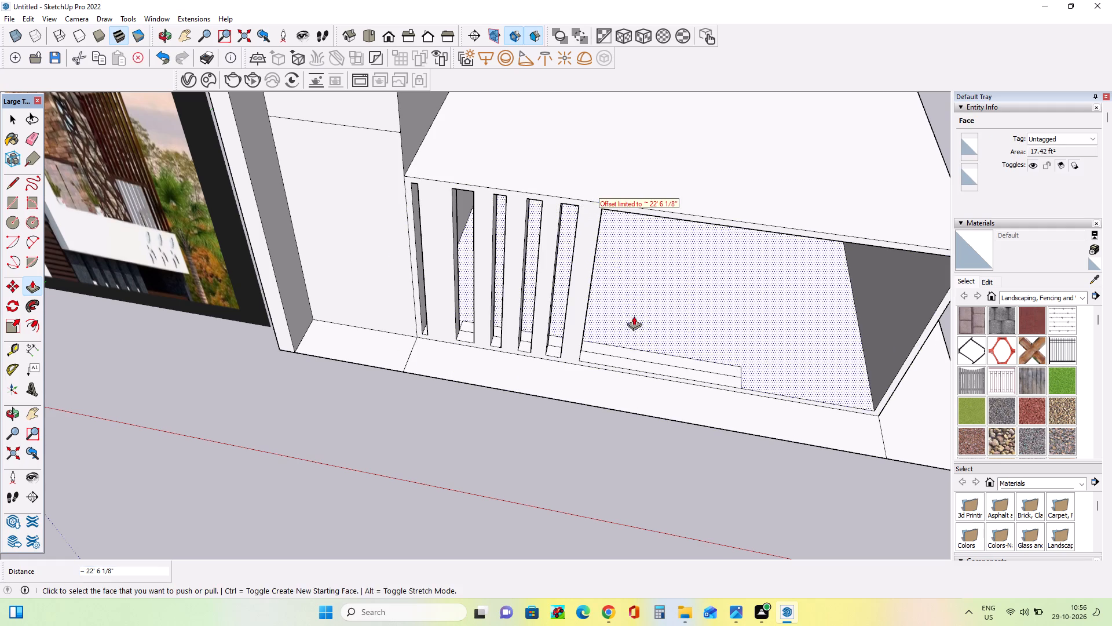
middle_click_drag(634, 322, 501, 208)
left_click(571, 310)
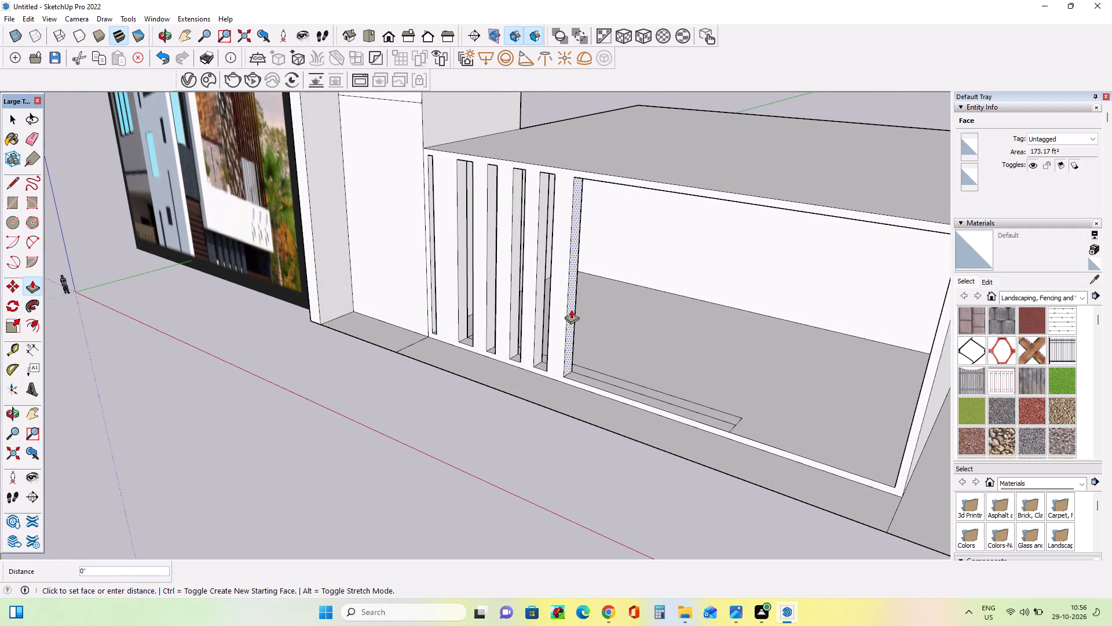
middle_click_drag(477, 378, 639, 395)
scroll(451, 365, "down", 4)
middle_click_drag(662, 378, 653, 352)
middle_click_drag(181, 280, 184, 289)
Draw a sixth pier base rectangle about 3' 8" by 3' 8" on the strip's front half, a short gap past the fifth pier.
left_click(14, 208)
middle_click_drag(494, 390, 493, 407)
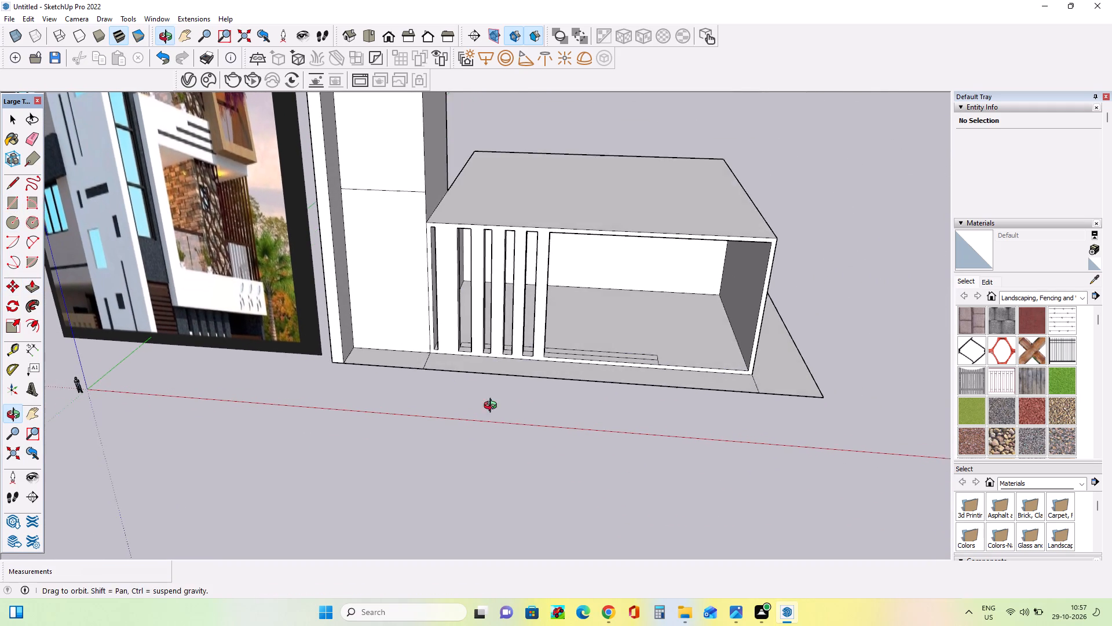
middle_click_drag(493, 407, 477, 436)
scroll(539, 374, "up", 8)
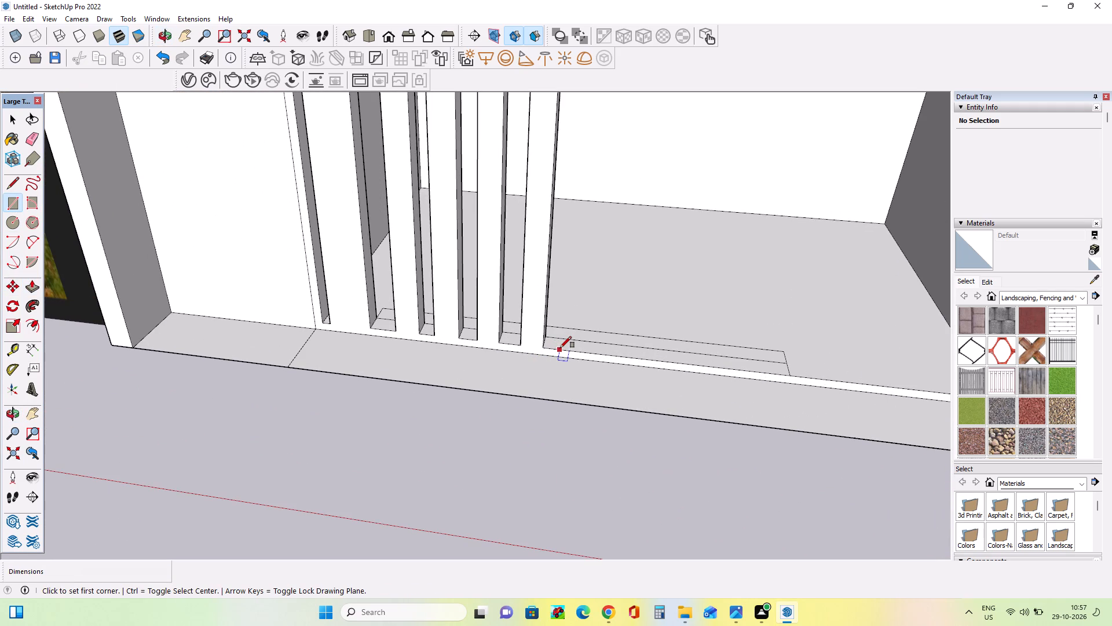
left_click(560, 348)
left_click(580, 340)
Push/Pull the sixth rectangle up to the ceiling, about 47' 5" high, to form the sixth pier.
middle_click_drag(603, 419, 568, 425)
left_click(32, 287)
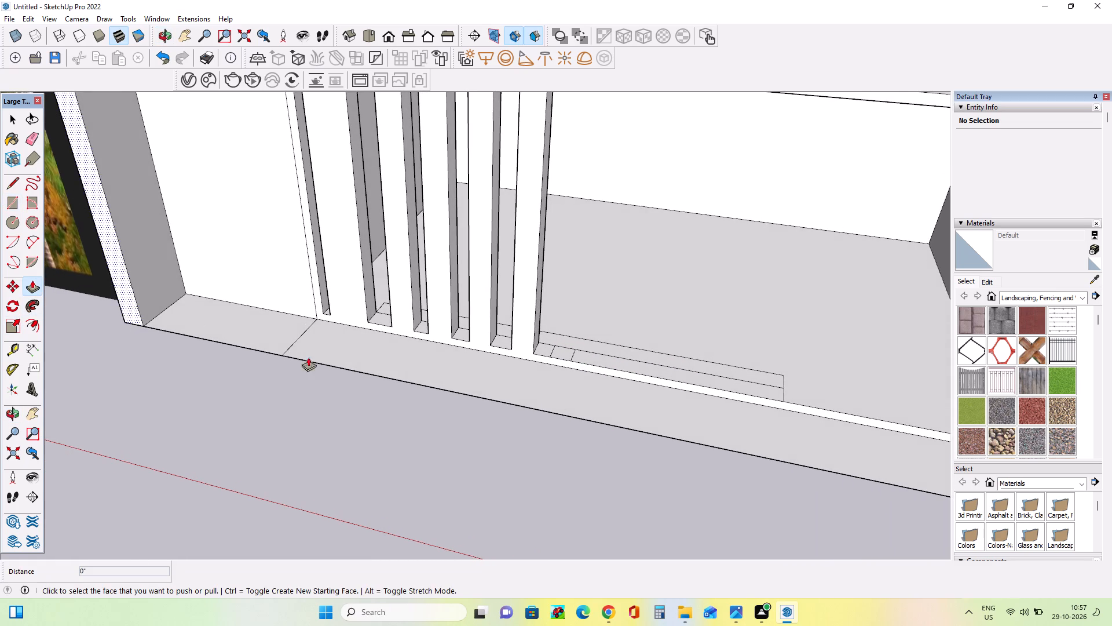
left_click_drag(568, 359, 565, 341)
scroll(565, 341, "down", 4)
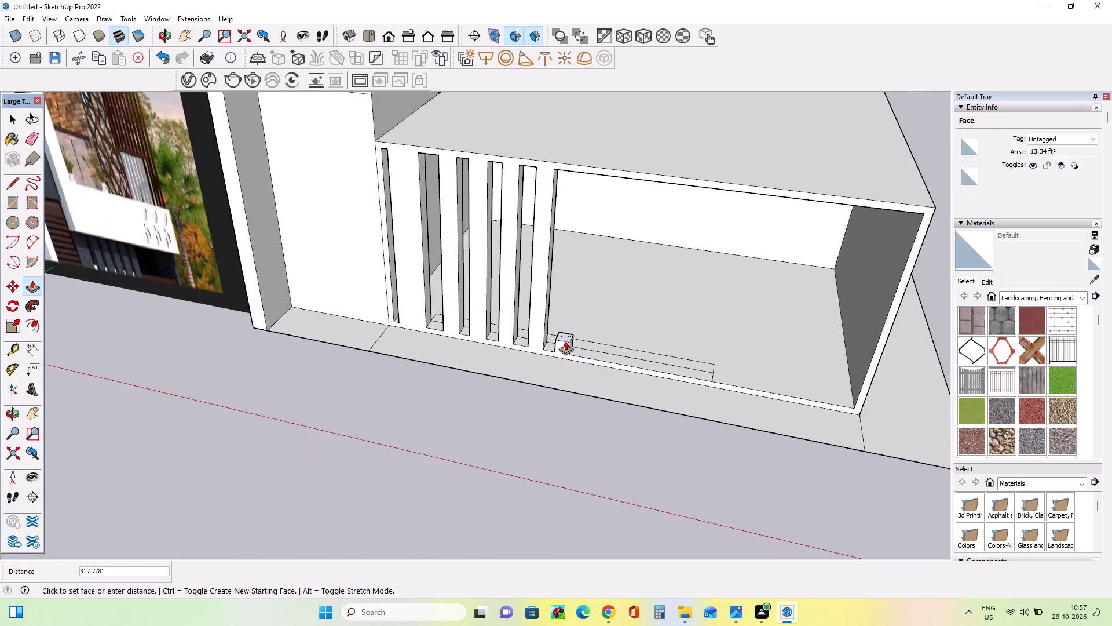
scroll(565, 341, "down", 2)
left_click_drag(565, 341, 591, 196)
Compare the completed row of piers and the low block with the ground floor and balcony band in the reference image.
middle_click_drag(595, 387, 568, 394)
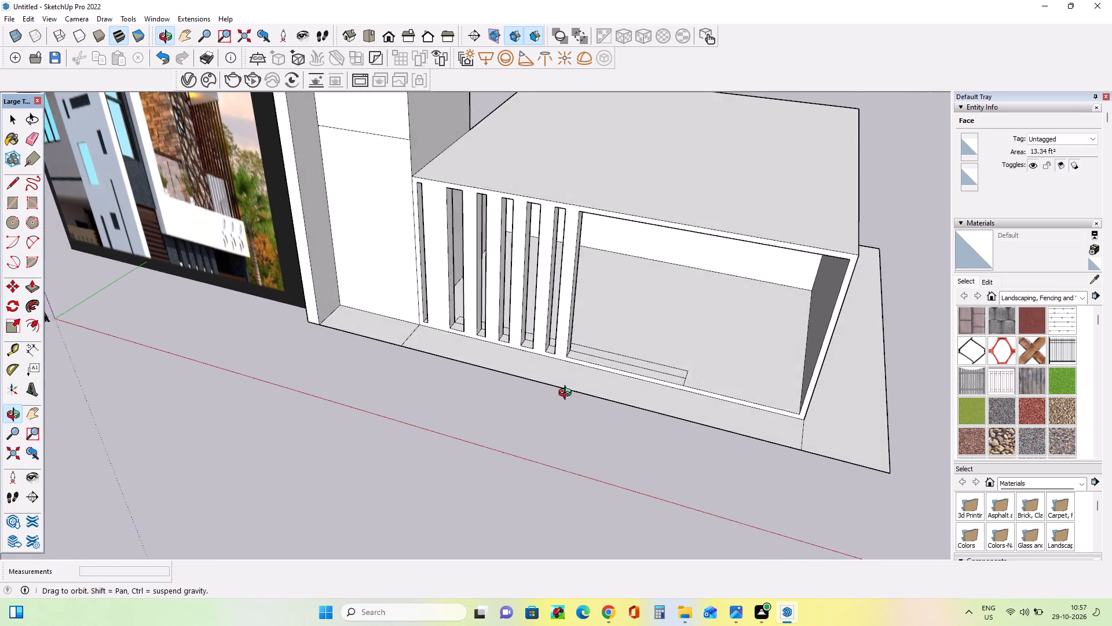
middle_click_drag(568, 394, 686, 343)
scroll(605, 243, "up", 1)
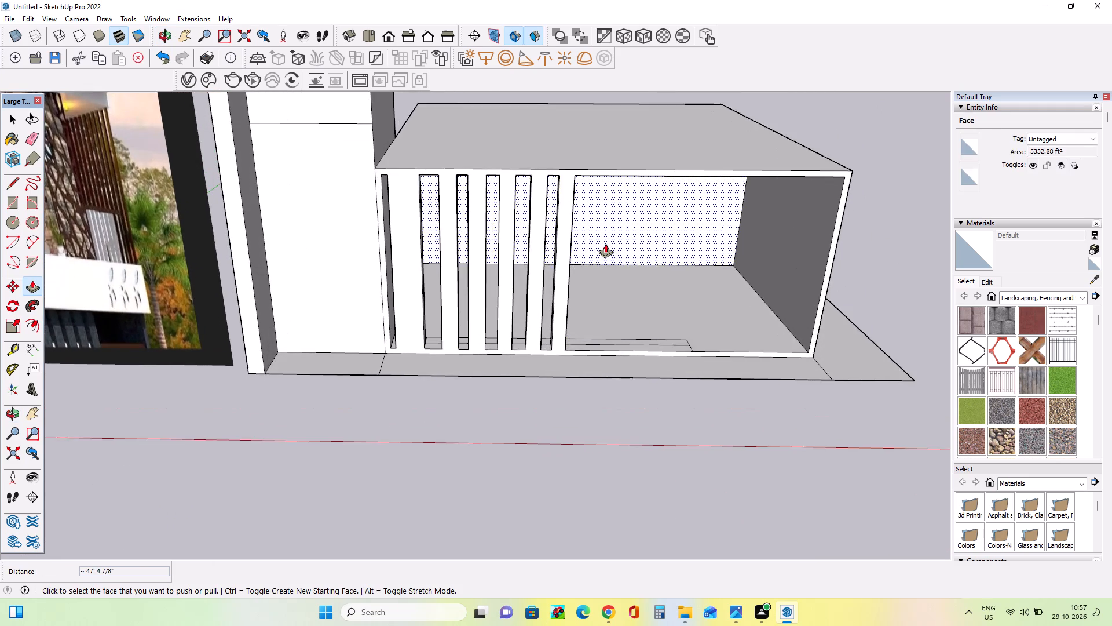
scroll(605, 243, "down", 2)
middle_click_drag(628, 283, 638, 231)
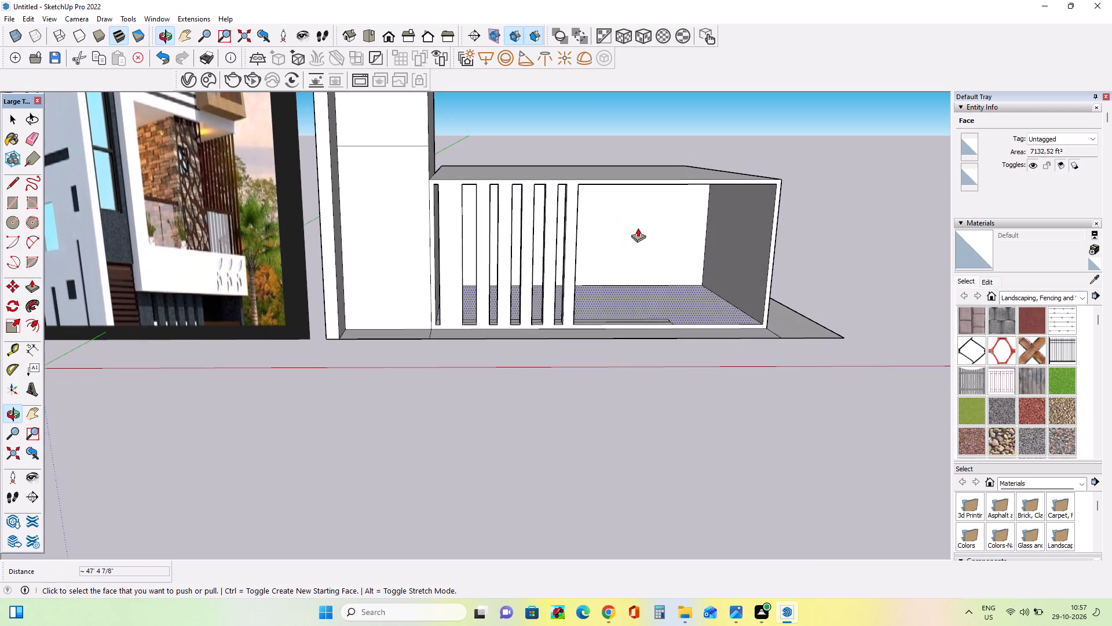
scroll(630, 287, "down", 1)
middle_click_drag(632, 293, 635, 307)
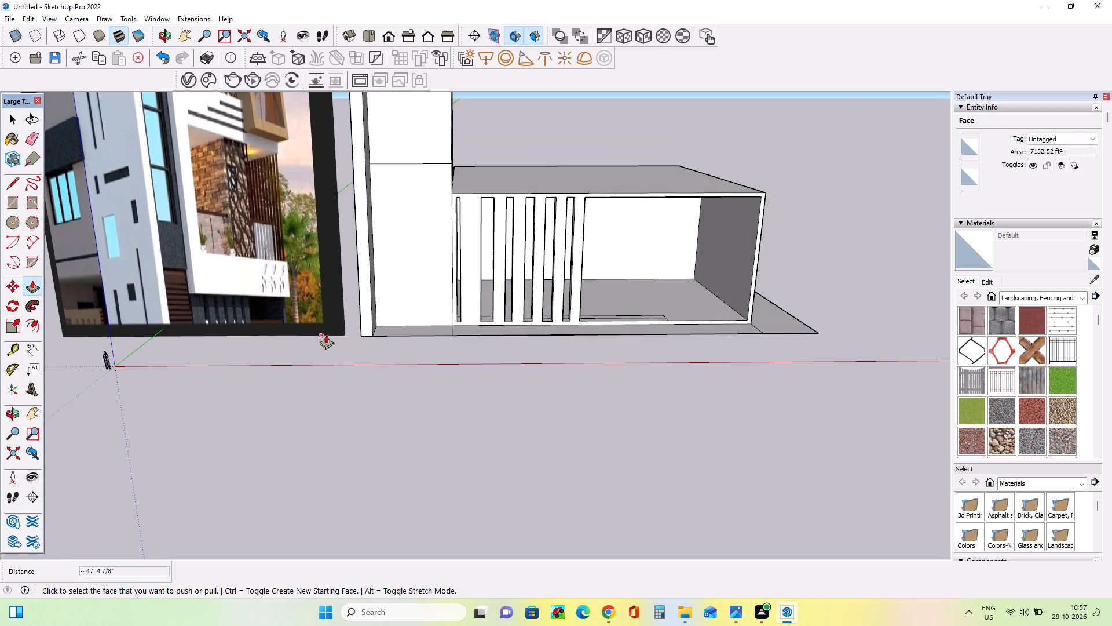
scroll(264, 303, "up", 17)
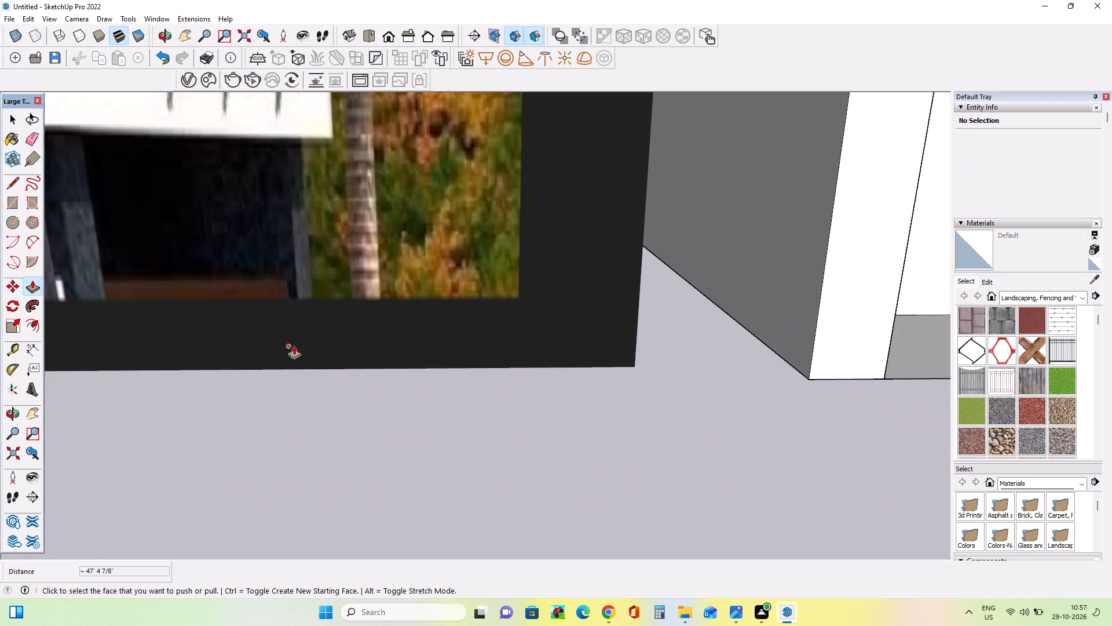
scroll(294, 345, "down", 4)
scroll(294, 345, "down", 18)
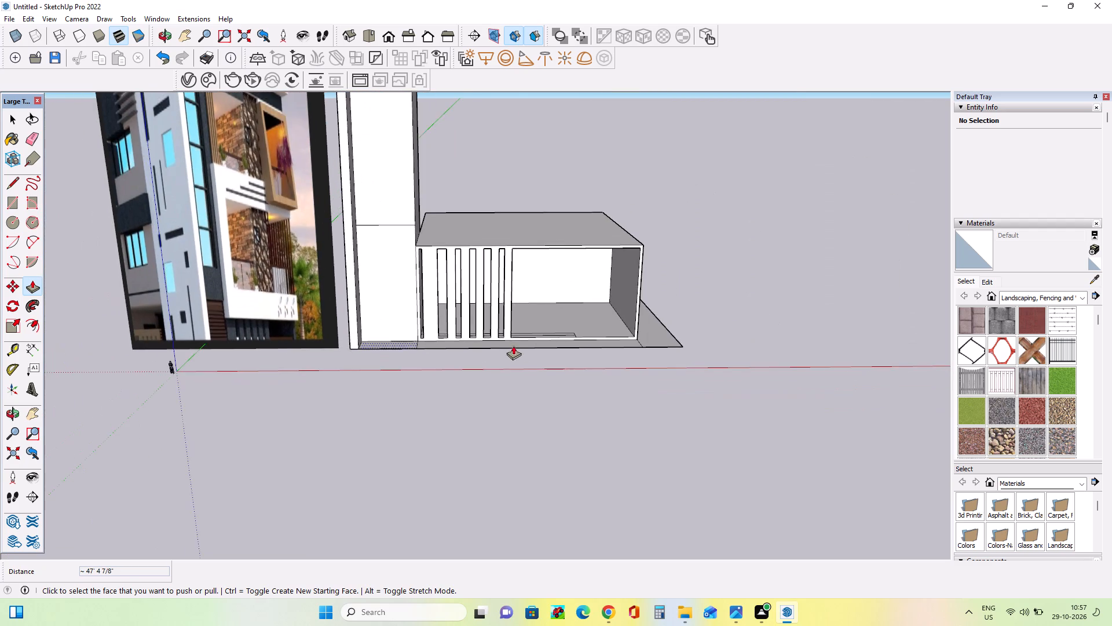
middle_click_drag(527, 347, 485, 381)
scroll(485, 381, "down", 3)
middle_click_drag(492, 245, 528, 181)
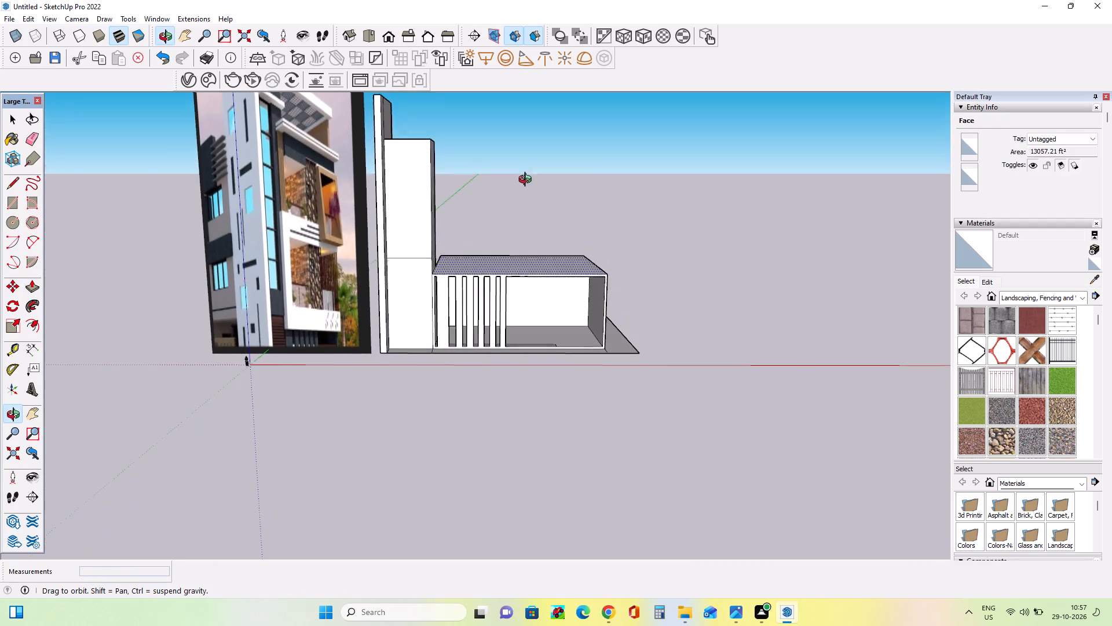
middle_click_drag(528, 181, 532, 181)
scroll(403, 294, "up", 7)
middle_click_drag(412, 292, 382, 307)
scroll(171, 355, "up", 7)
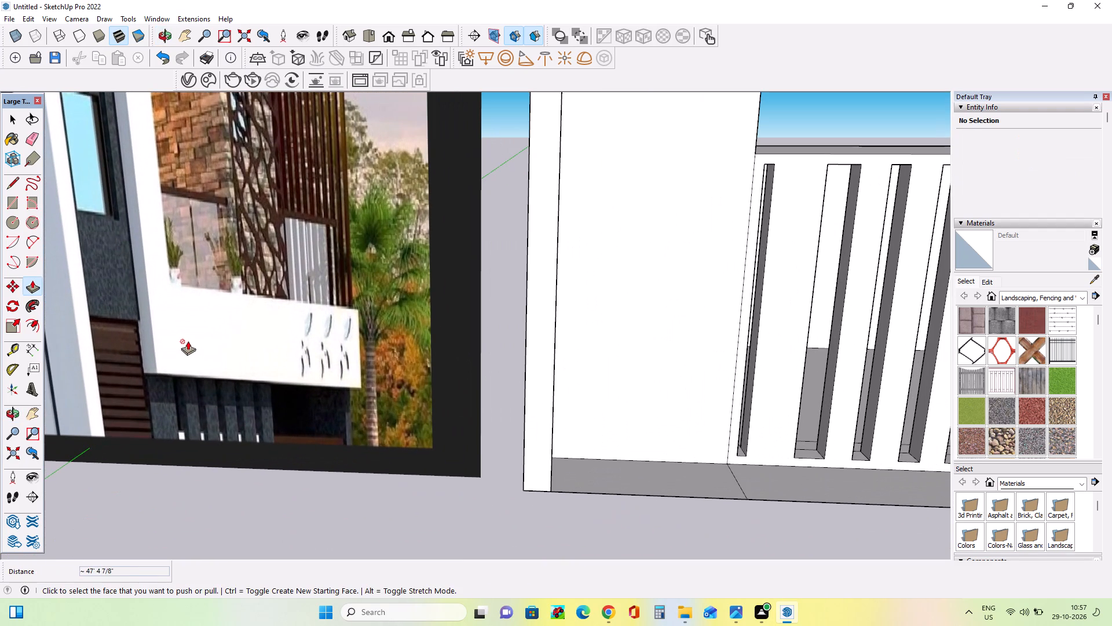
Push/Pull the low block's top face upward to add an upper storey mass, ending with a pull of about 48'.
scroll(188, 341, "down", 6)
middle_click_drag(531, 274, 530, 285)
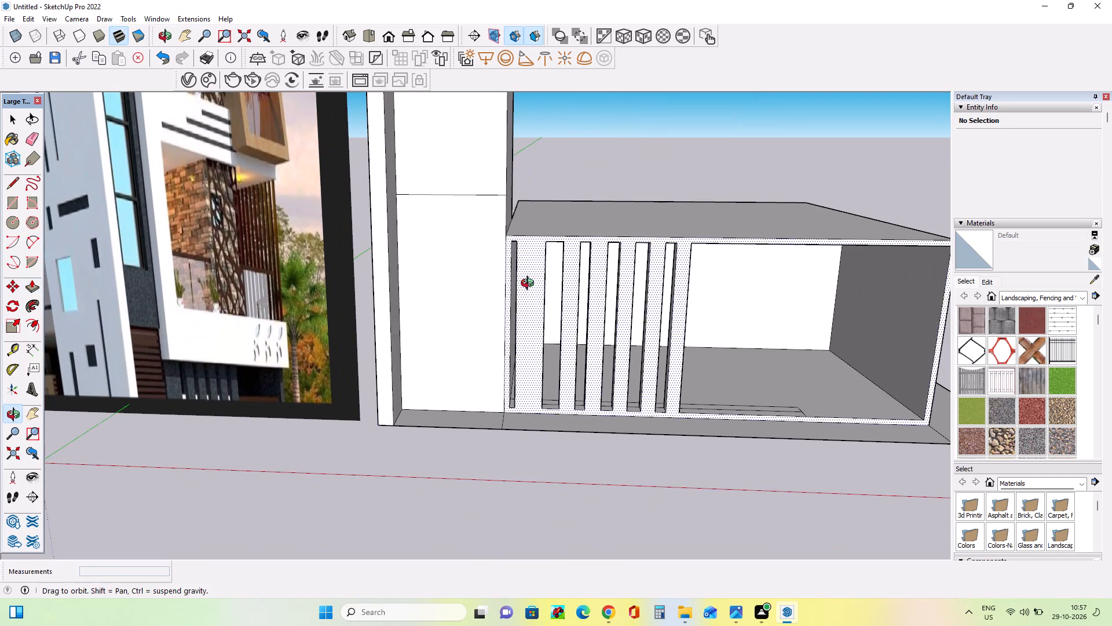
middle_click_drag(530, 285, 518, 307)
left_click_drag(643, 216, 633, 115)
scroll(432, 247, "down", 6)
middle_click_drag(431, 254, 386, 283)
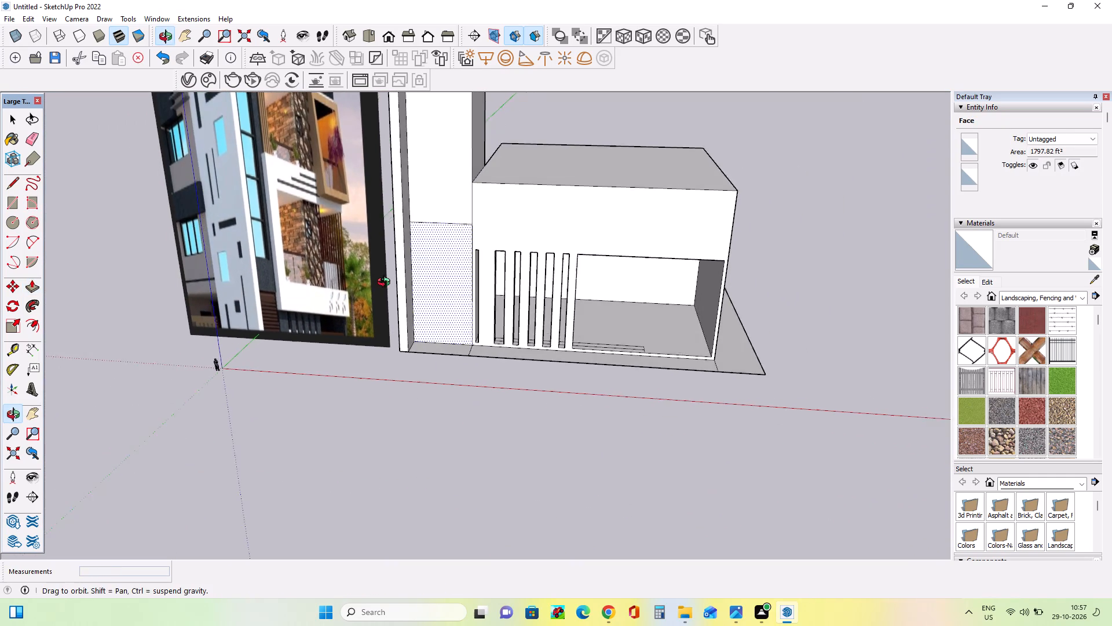
middle_click_drag(386, 283, 374, 287)
left_click_drag(538, 172, 554, 82)
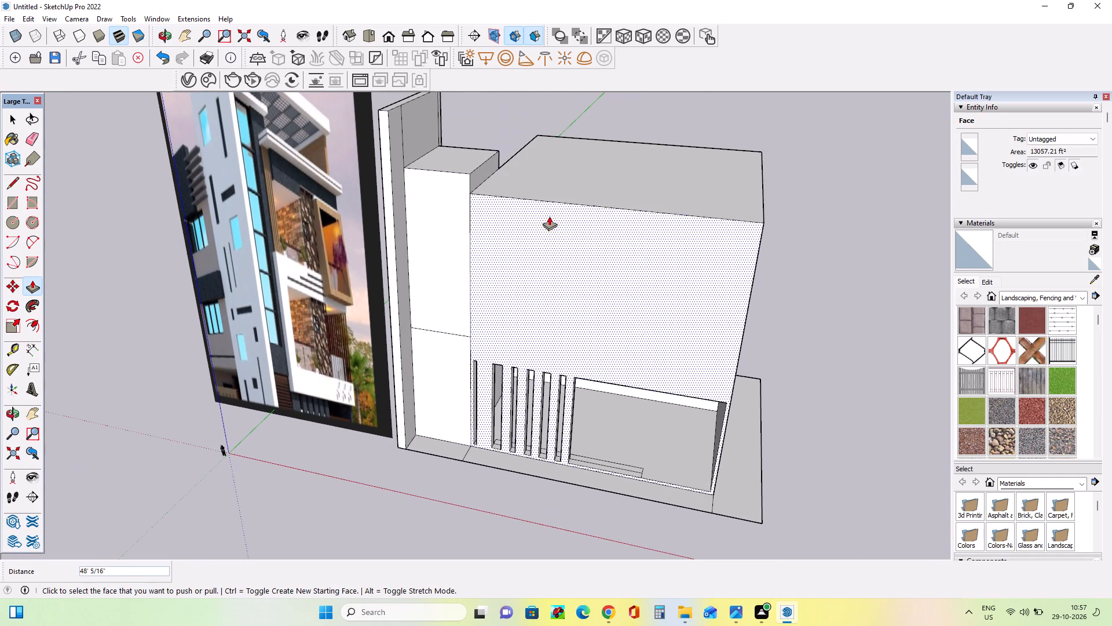
Adjust the raised block's height by pushing its top face down about 35' 1" and pulling it back up about 9' 11".
left_click_drag(554, 194, 555, 272)
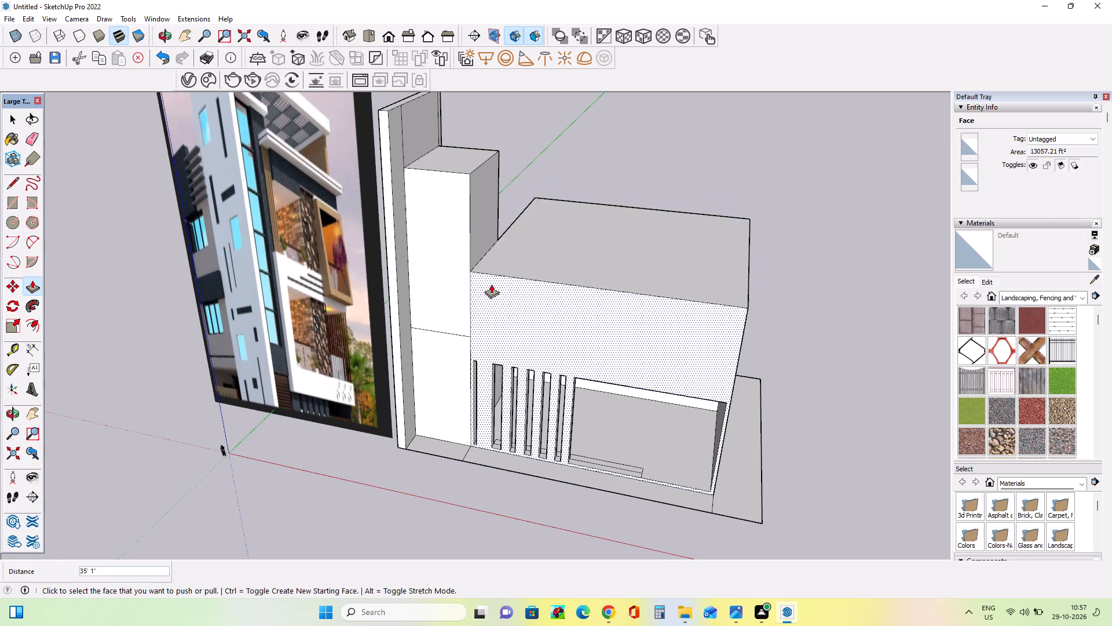
middle_click_drag(491, 284, 614, 181)
middle_click_drag(577, 287, 511, 285)
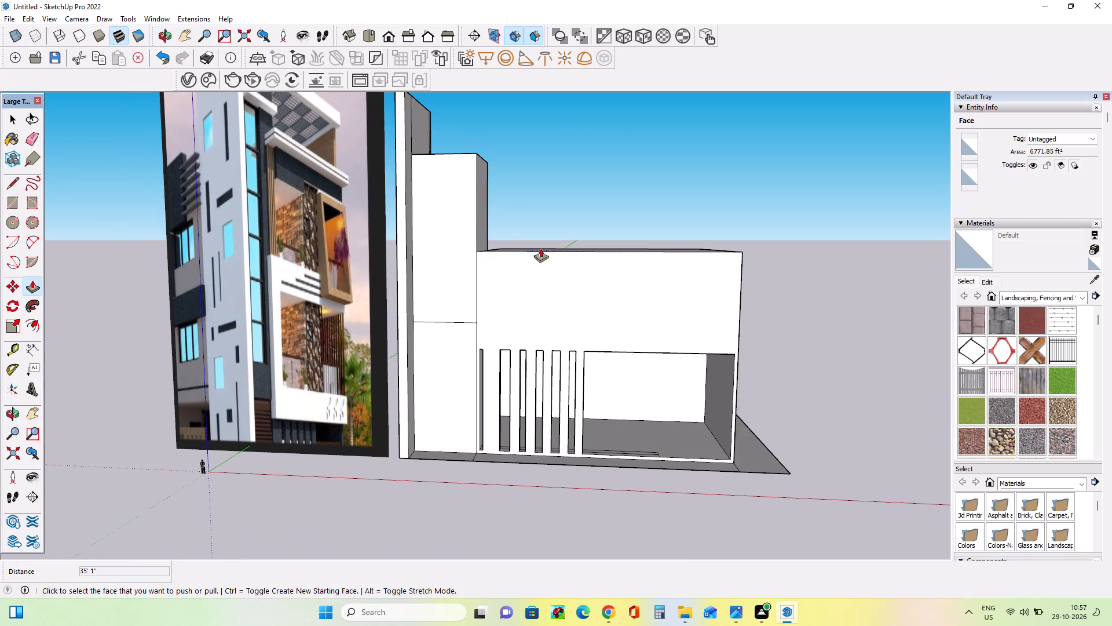
middle_click_drag(558, 281, 570, 345)
left_click_drag(572, 251, 575, 230)
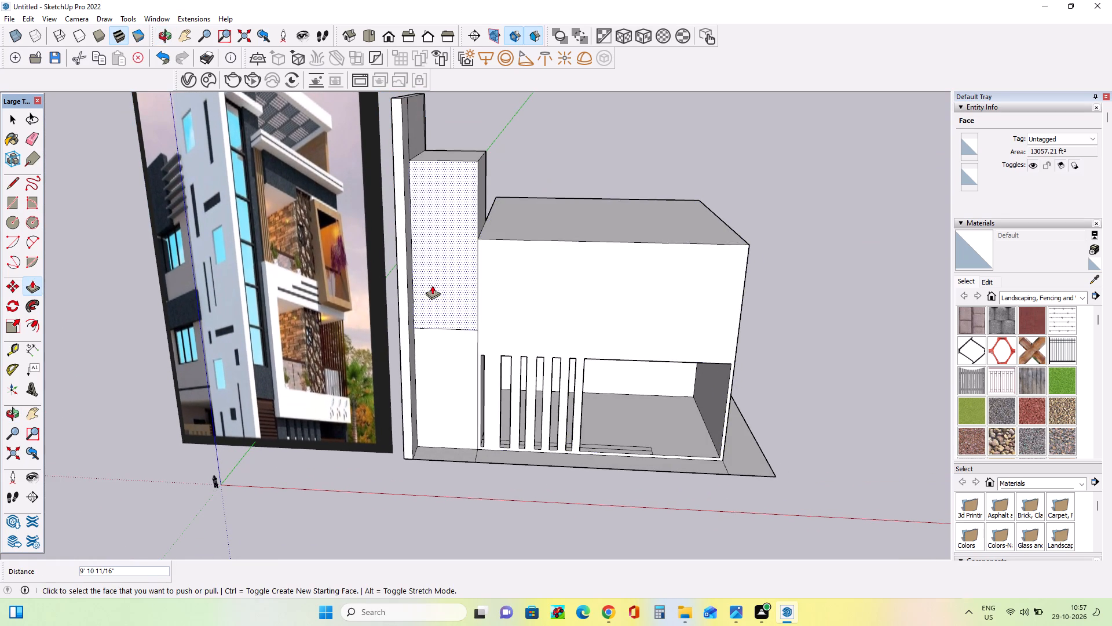
Draw a horizontal band rectangle about 115' 6" by 16' 9" across the block's front, directly above the ground-floor opening and piers.
scroll(300, 299, "down", 4)
middle_click_drag(509, 339, 507, 392)
scroll(528, 313, "up", 4)
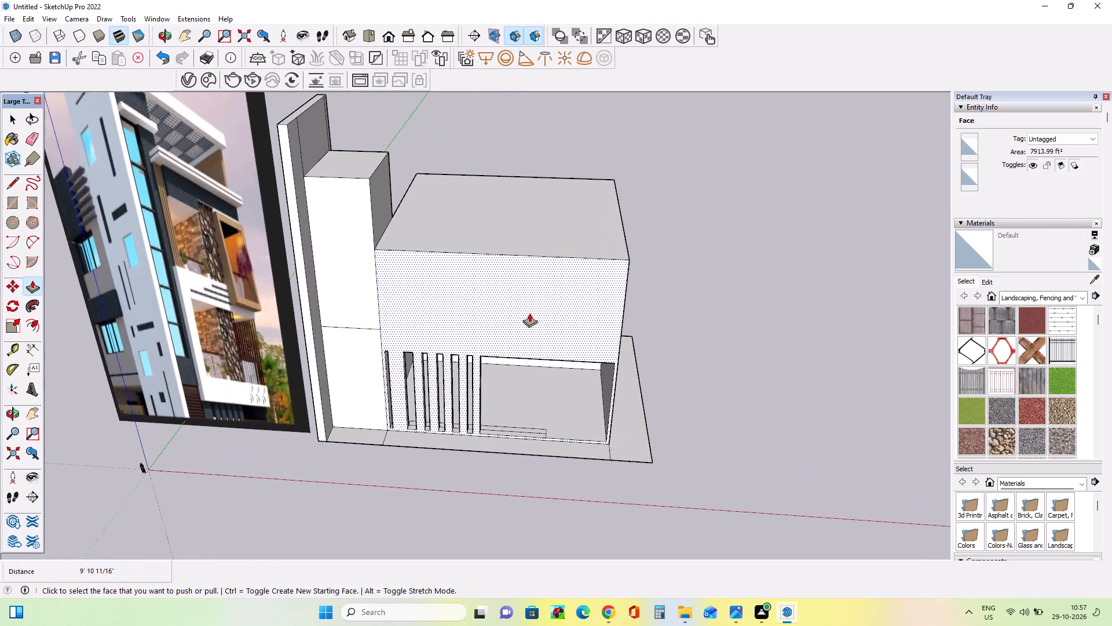
middle_click_drag(543, 315, 548, 264)
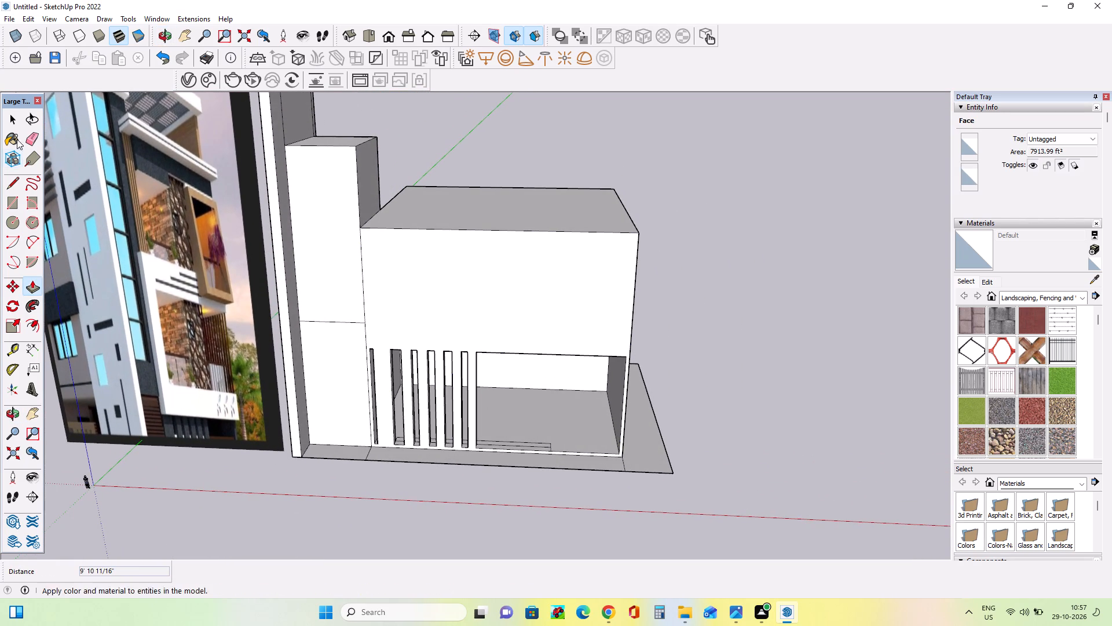
left_click(10, 202)
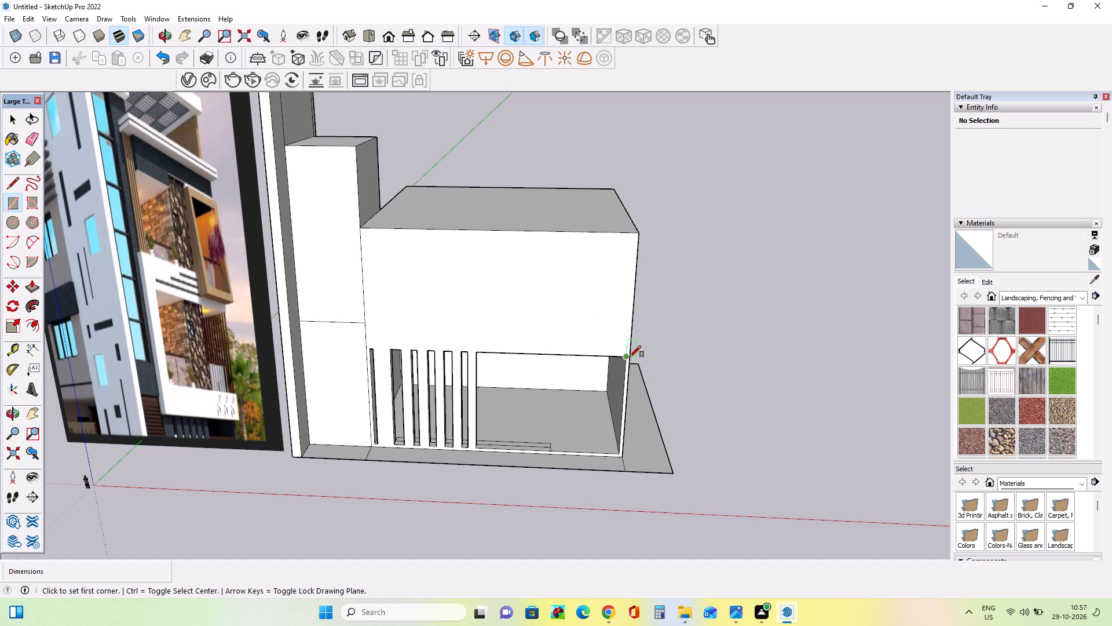
scroll(631, 357, "up", 7)
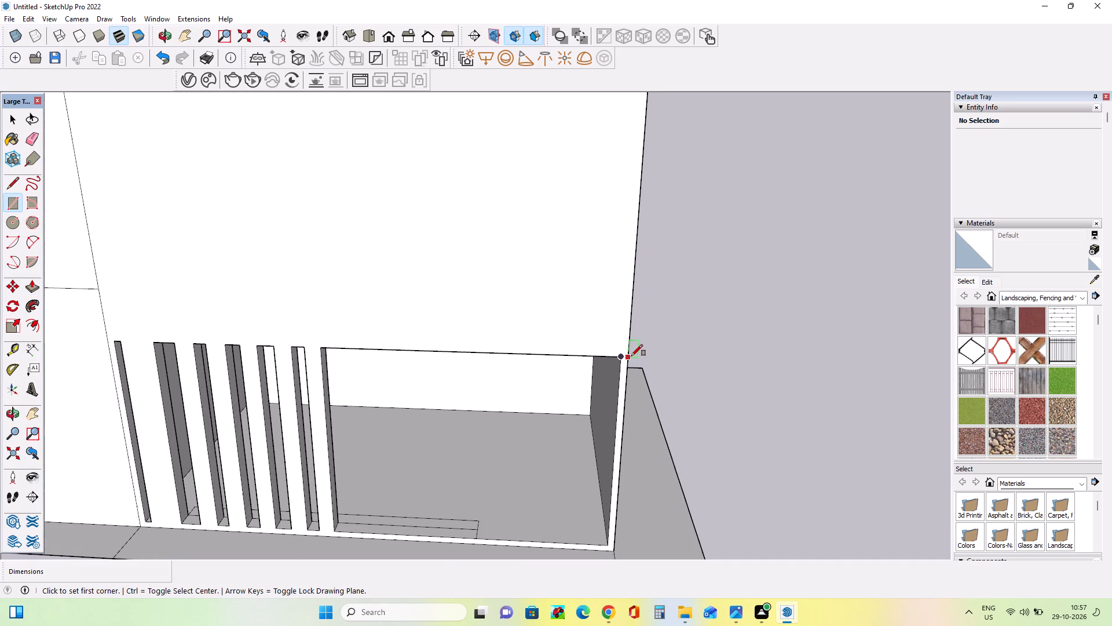
left_click(621, 358)
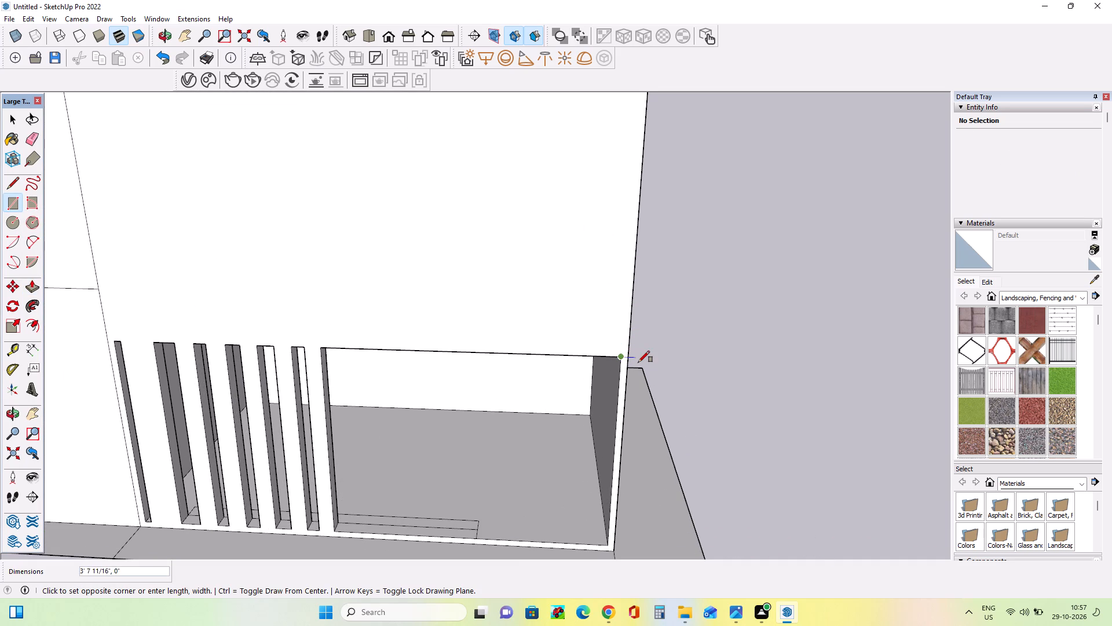
key("Escape")
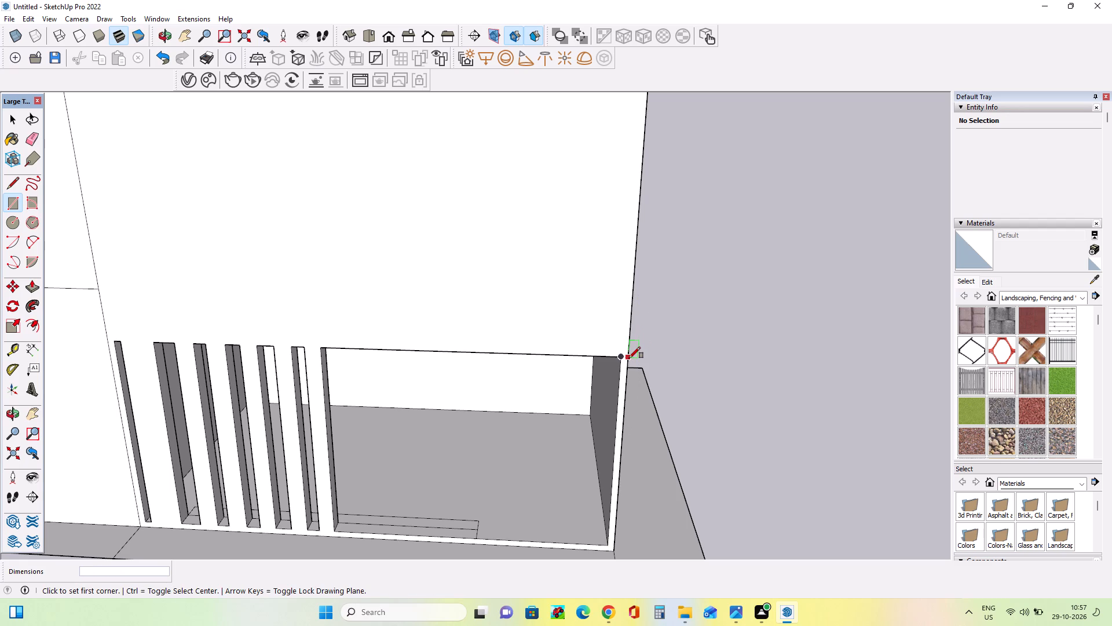
left_click_drag(629, 359, 627, 351)
scroll(436, 307, "down", 12)
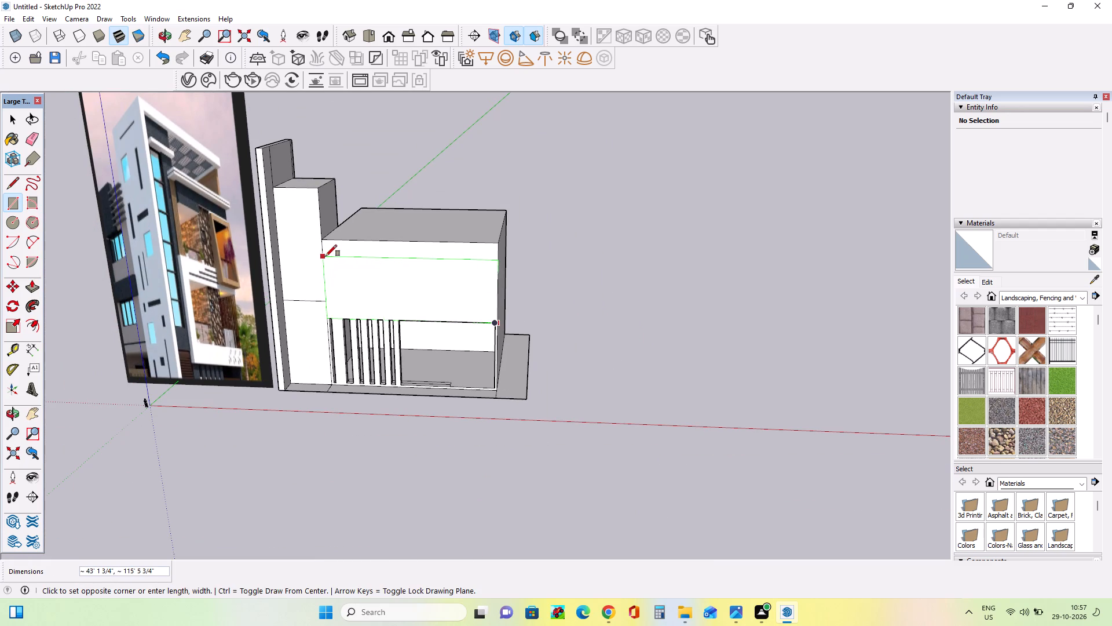
scroll(328, 304, "up", 4)
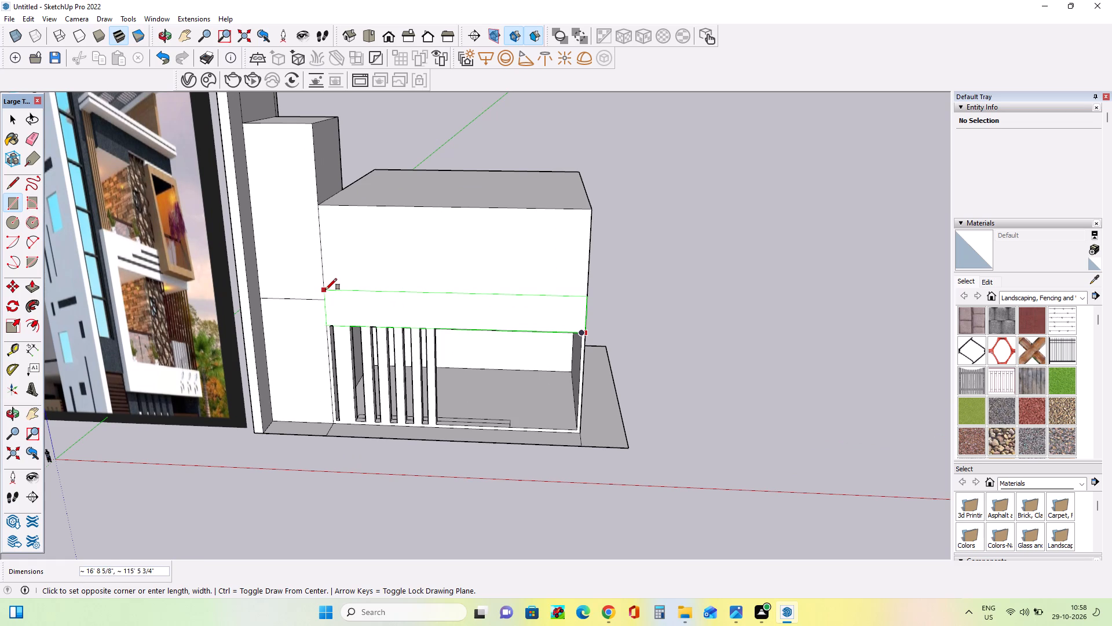
left_click(325, 290)
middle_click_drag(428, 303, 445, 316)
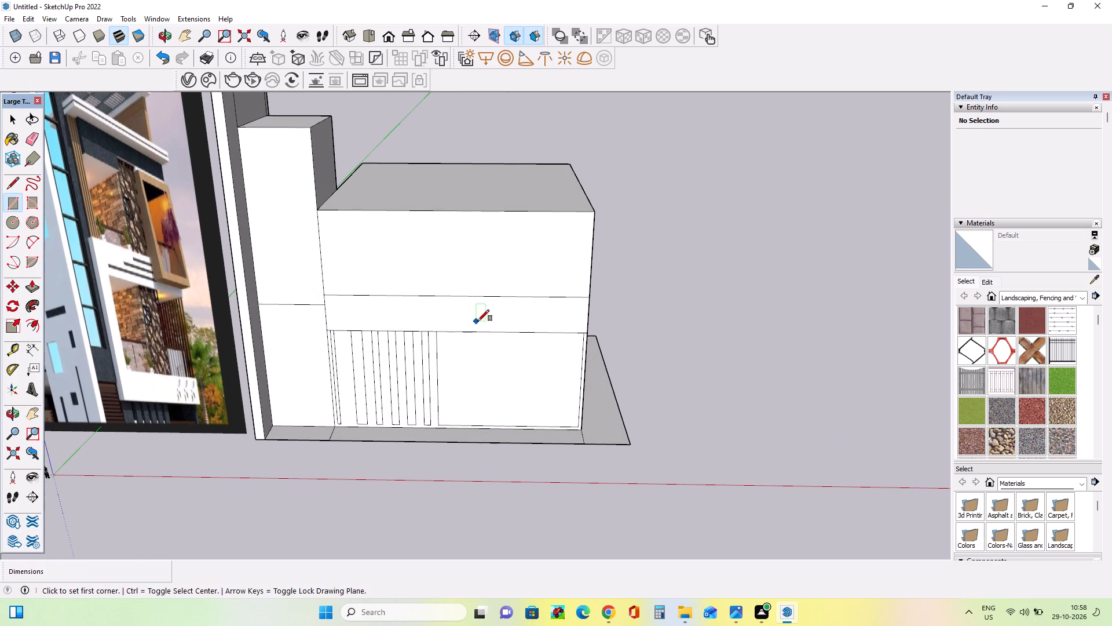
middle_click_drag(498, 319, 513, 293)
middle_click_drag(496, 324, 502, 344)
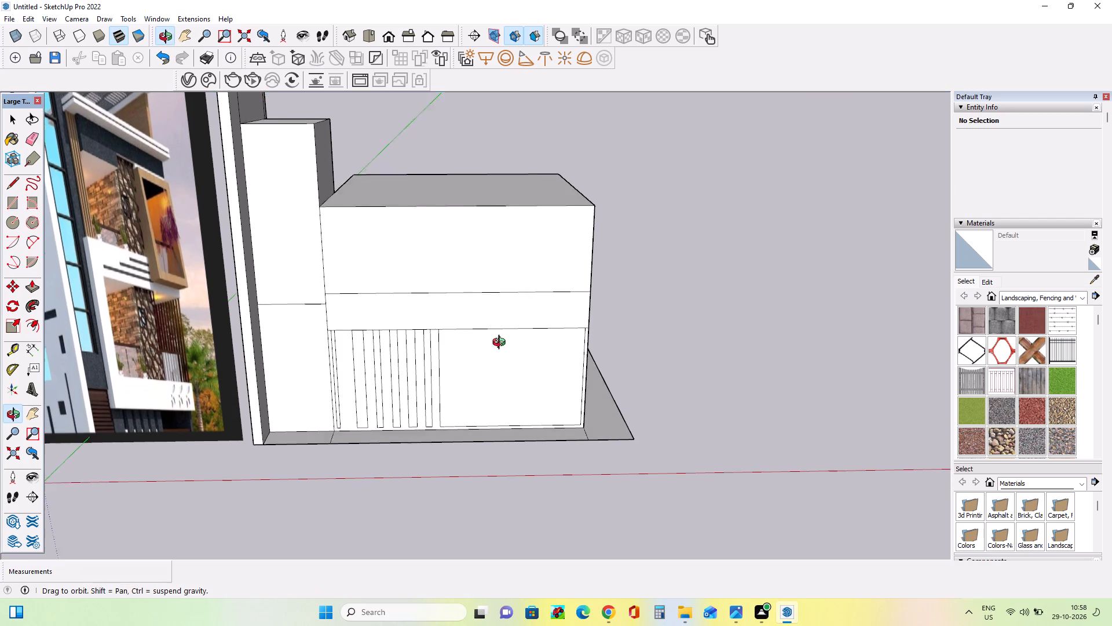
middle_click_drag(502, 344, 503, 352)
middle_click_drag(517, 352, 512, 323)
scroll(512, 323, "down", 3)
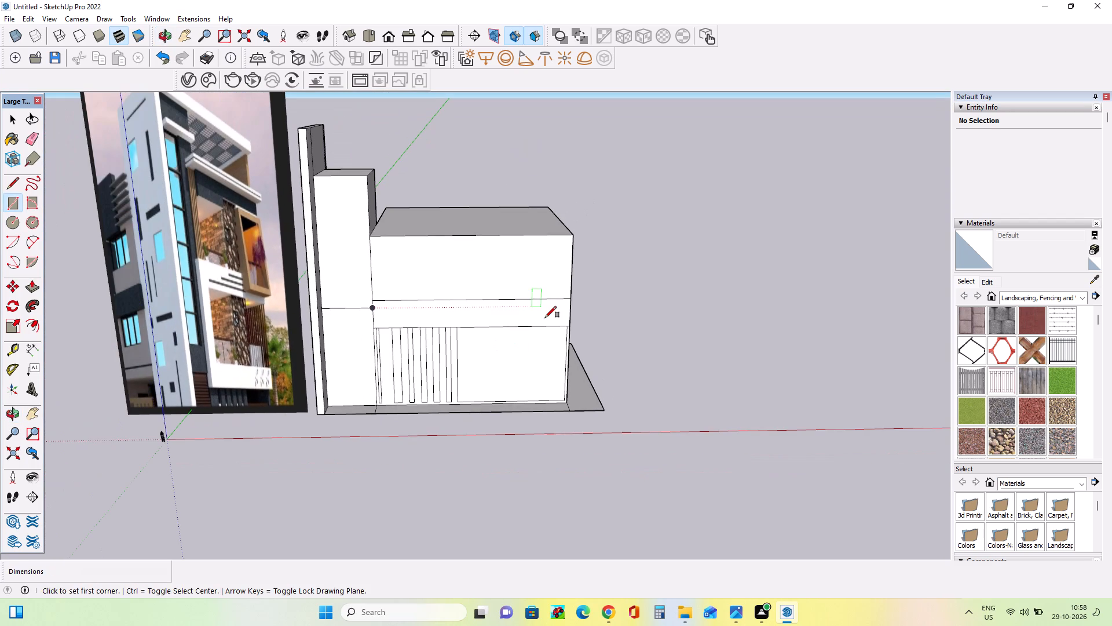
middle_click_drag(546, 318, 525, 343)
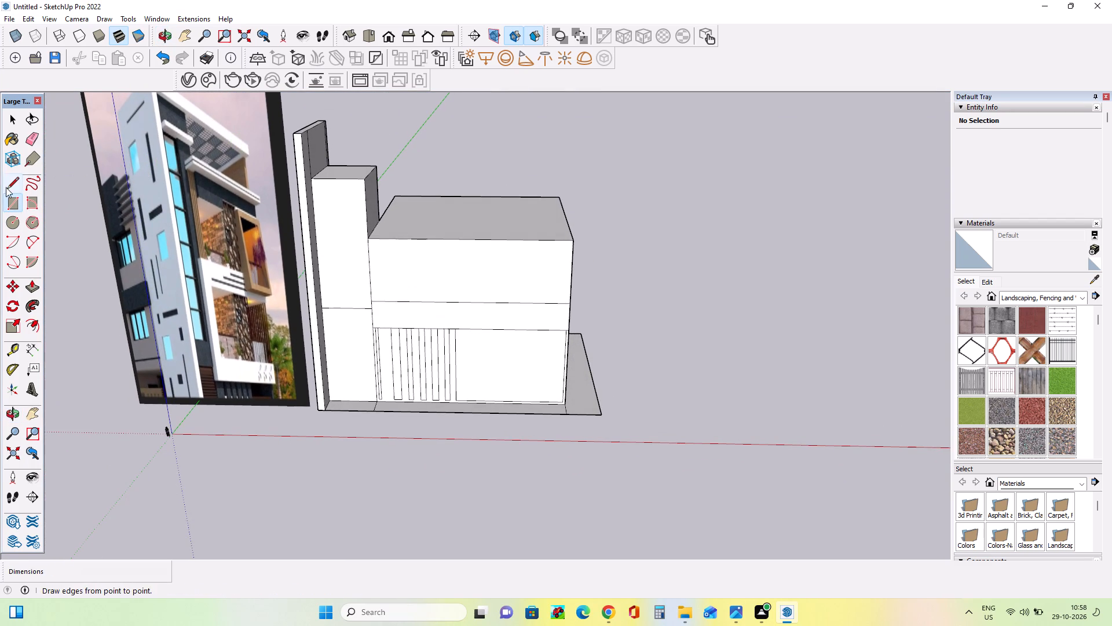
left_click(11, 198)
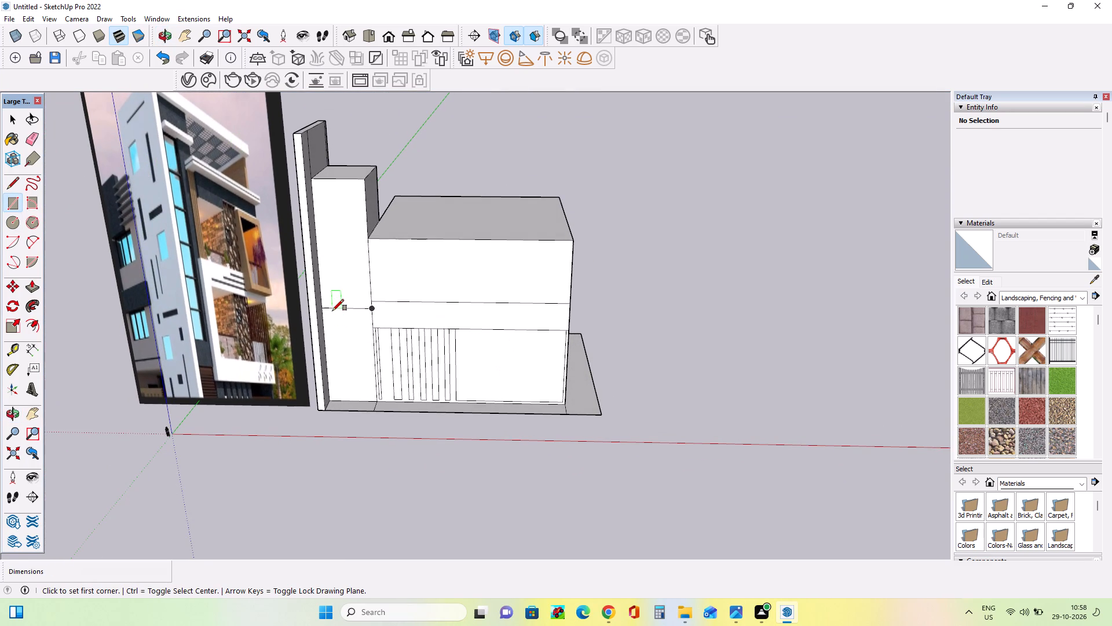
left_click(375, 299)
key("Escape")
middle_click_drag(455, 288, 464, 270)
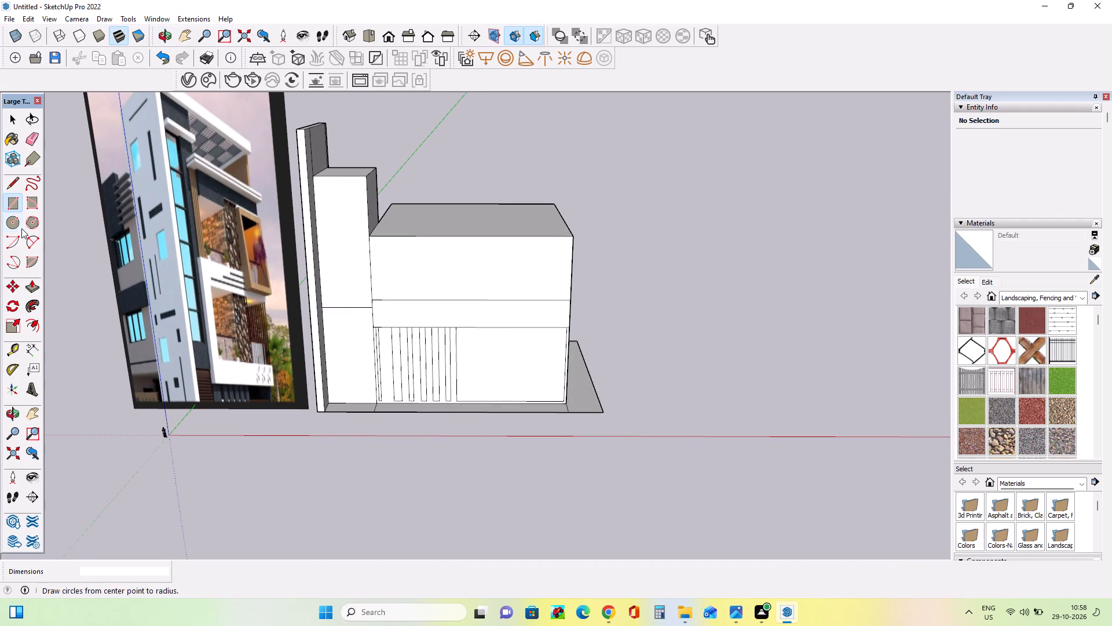
Push/Pull the block's top face up about 13' 1".
left_click(28, 286)
left_click(441, 235)
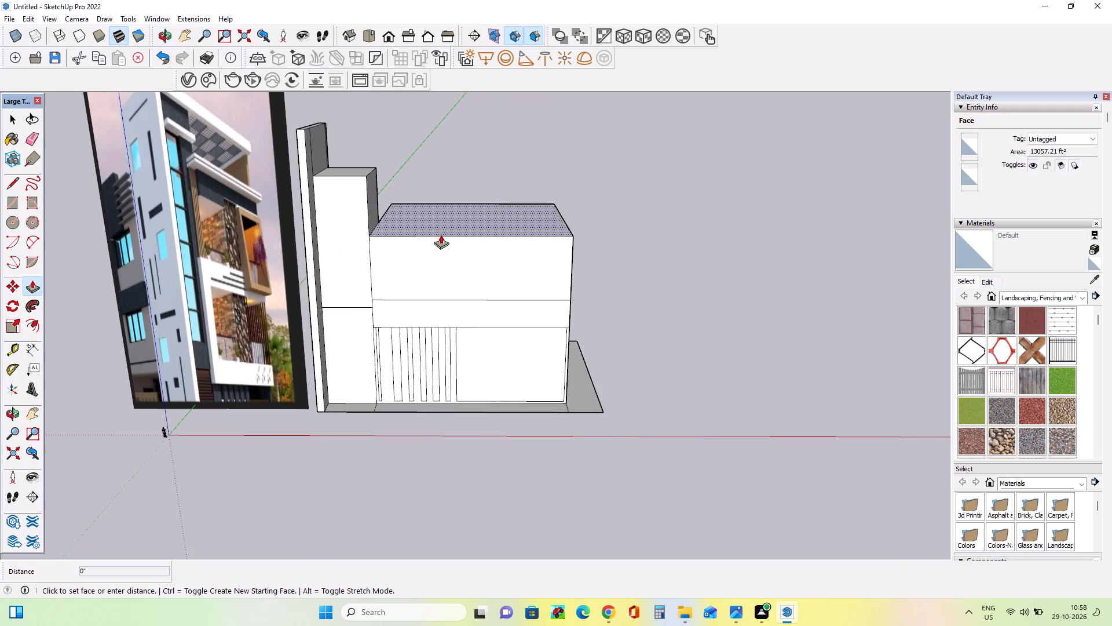
key("Escape")
left_click_drag(459, 223, 510, 208)
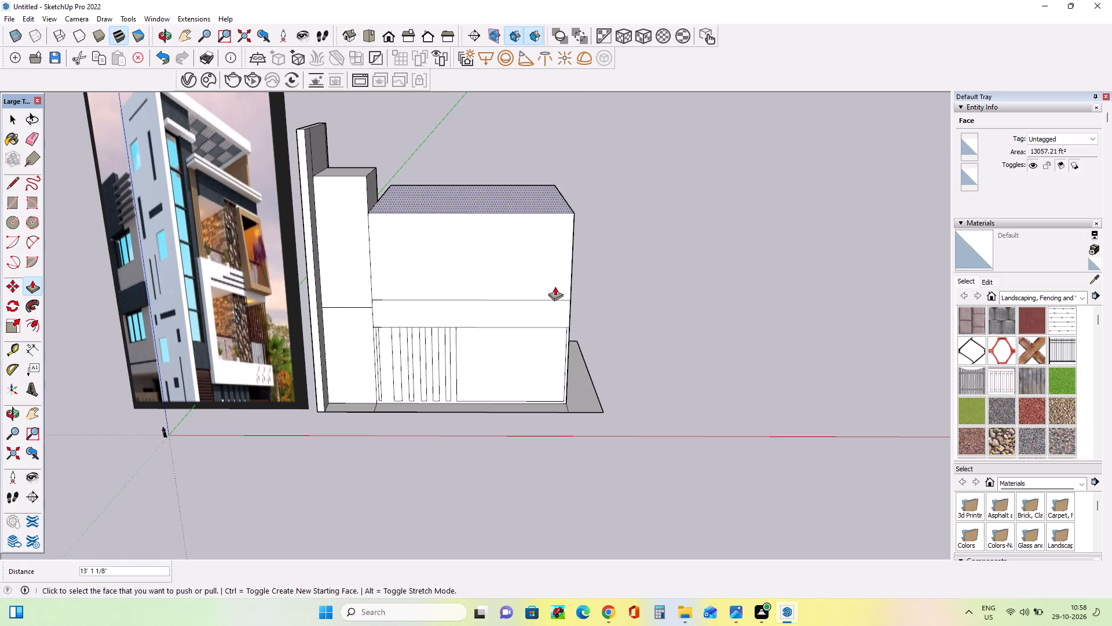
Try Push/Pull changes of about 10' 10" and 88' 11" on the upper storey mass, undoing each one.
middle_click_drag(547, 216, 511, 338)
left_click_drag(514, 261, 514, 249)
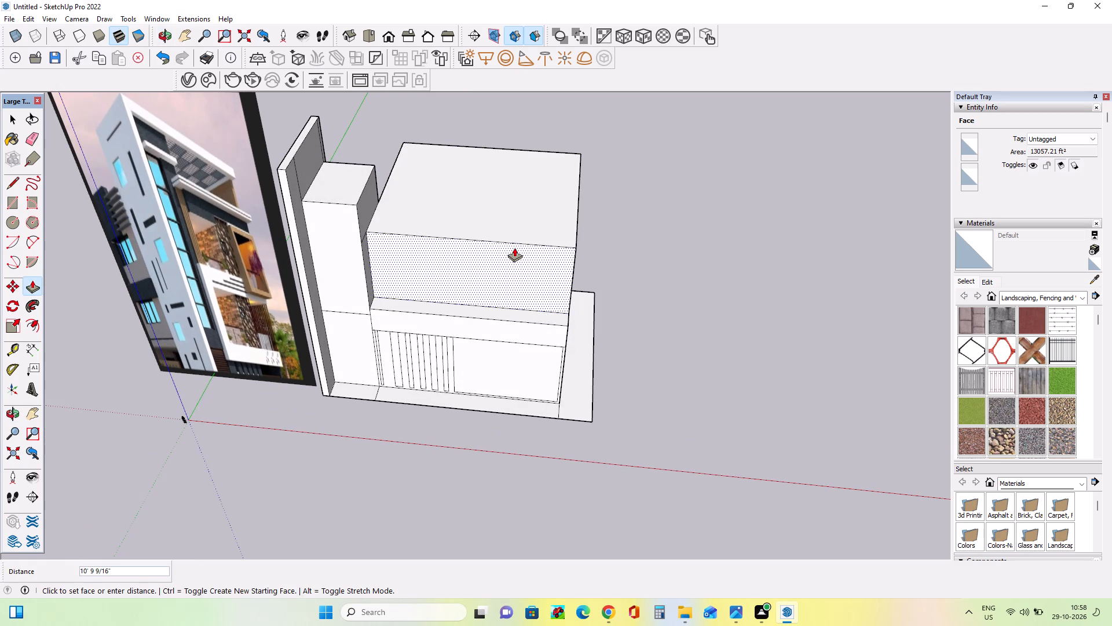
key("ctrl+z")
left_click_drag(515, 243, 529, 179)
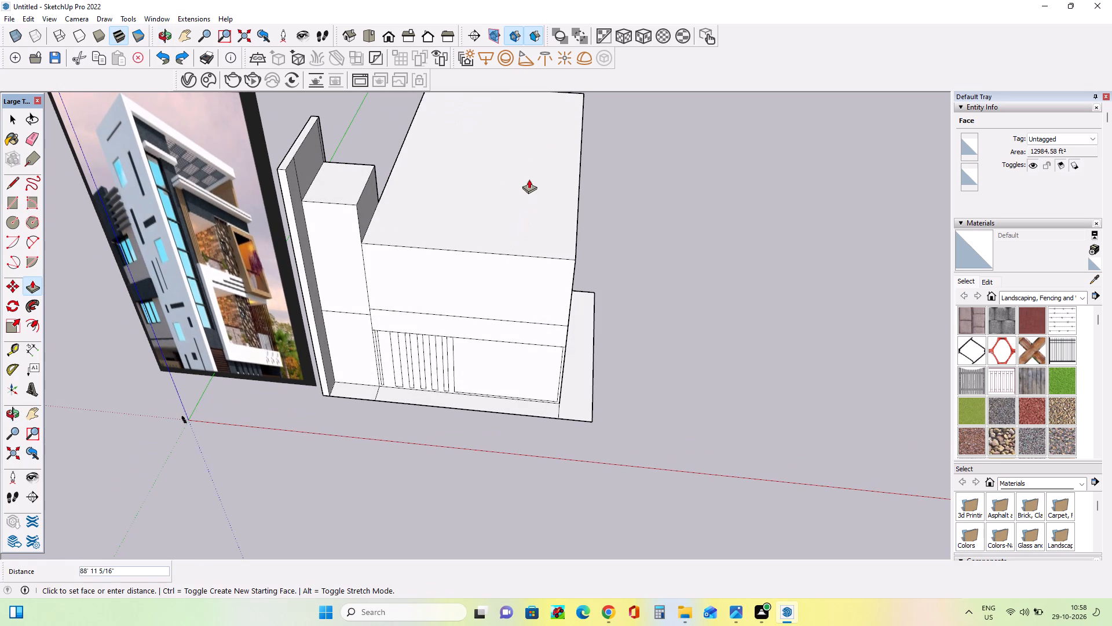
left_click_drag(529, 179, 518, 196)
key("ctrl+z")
Push/Pull the block's top face further up, above the adjoining tower's top.
left_click_drag(510, 213, 486, 144)
Push/Pull the adjoining tower's top level with the block's top, and raise the tall end slab about 31' 10".
middle_click_drag(469, 249, 522, 274)
scroll(522, 274, "down", 2)
left_click_drag(357, 228, 378, 210)
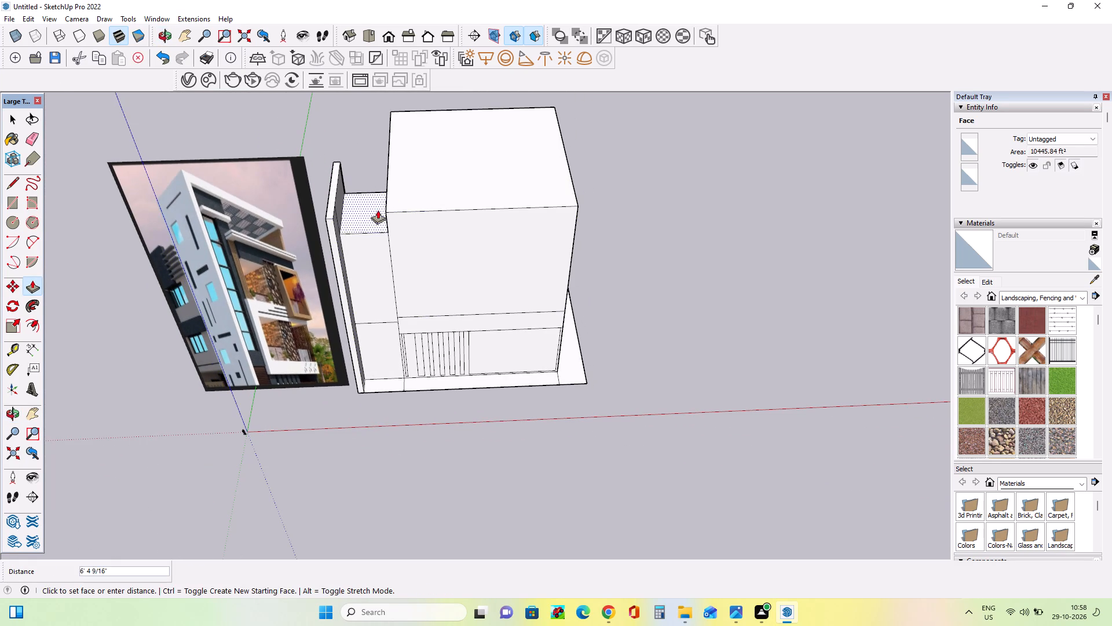
left_click_drag(378, 210, 431, 185)
left_click_drag(330, 204, 341, 156)
Draw a vertical strip rectangle about 64' 4" high and 8' 3" wide above the band, along the tower edge.
middle_click_drag(462, 261, 466, 169)
scroll(493, 260, "down", 3)
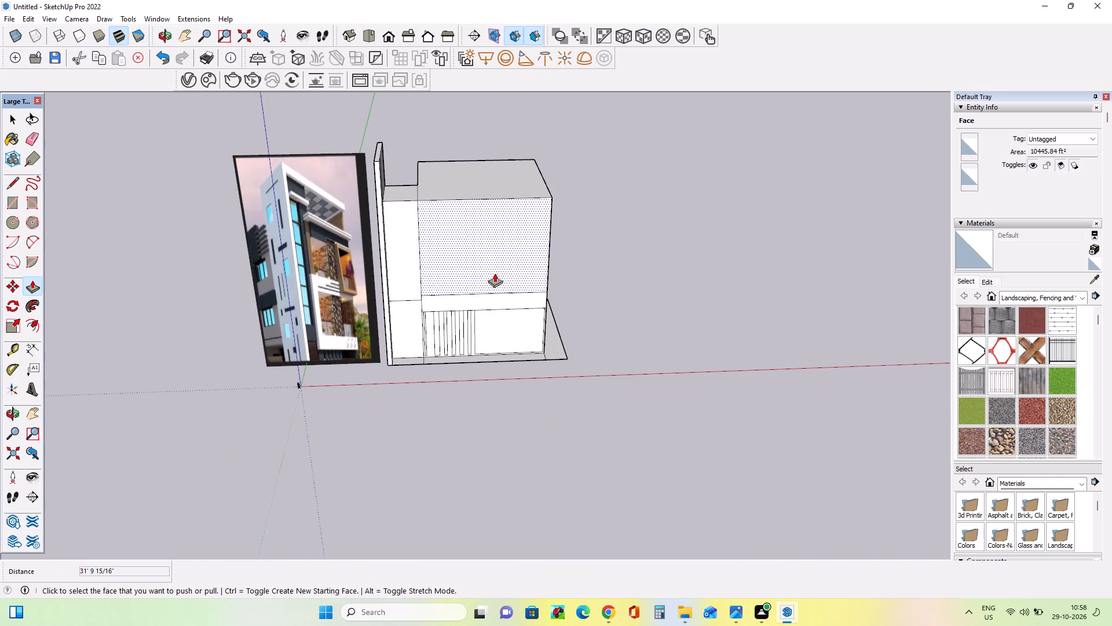
middle_click_drag(524, 314, 486, 204)
scroll(447, 236, "up", 5)
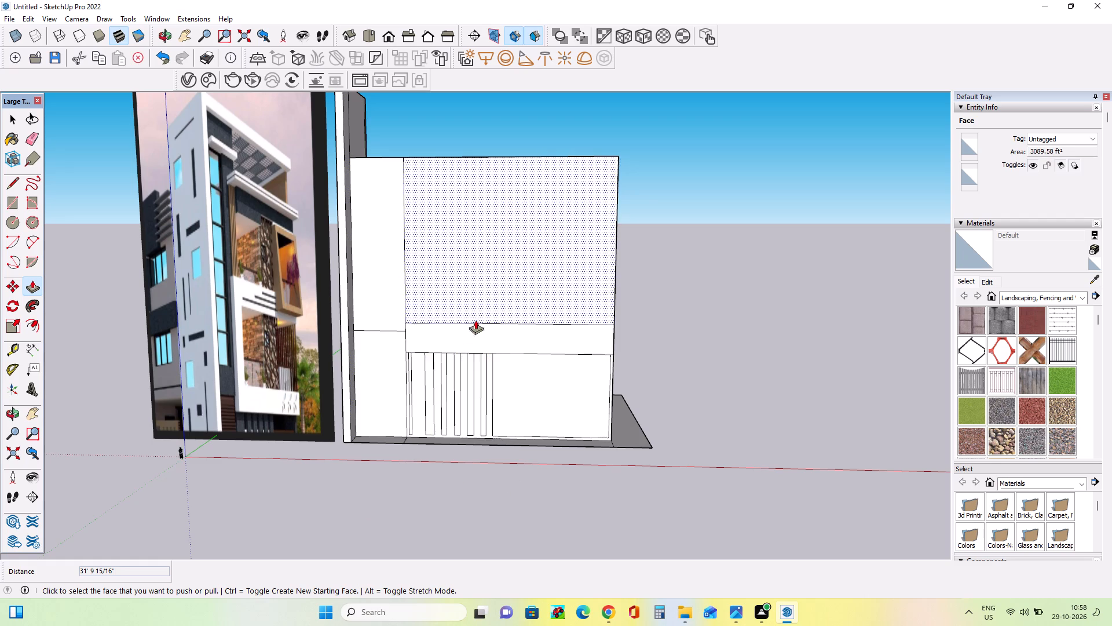
middle_click_drag(477, 322, 489, 359)
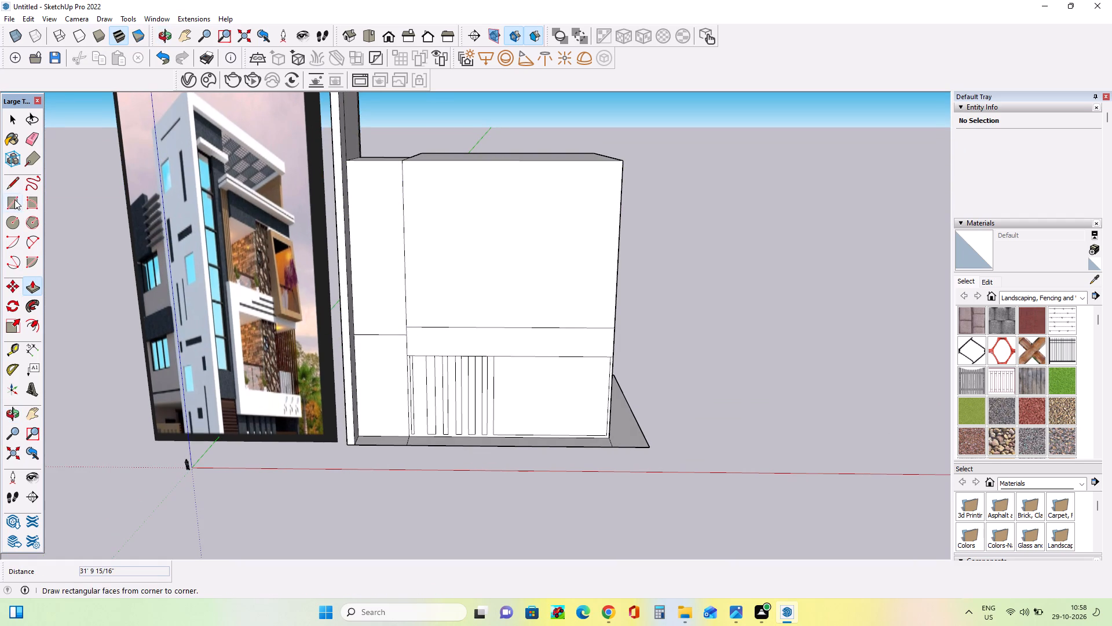
left_click(14, 199)
middle_click_drag(506, 336, 472, 331)
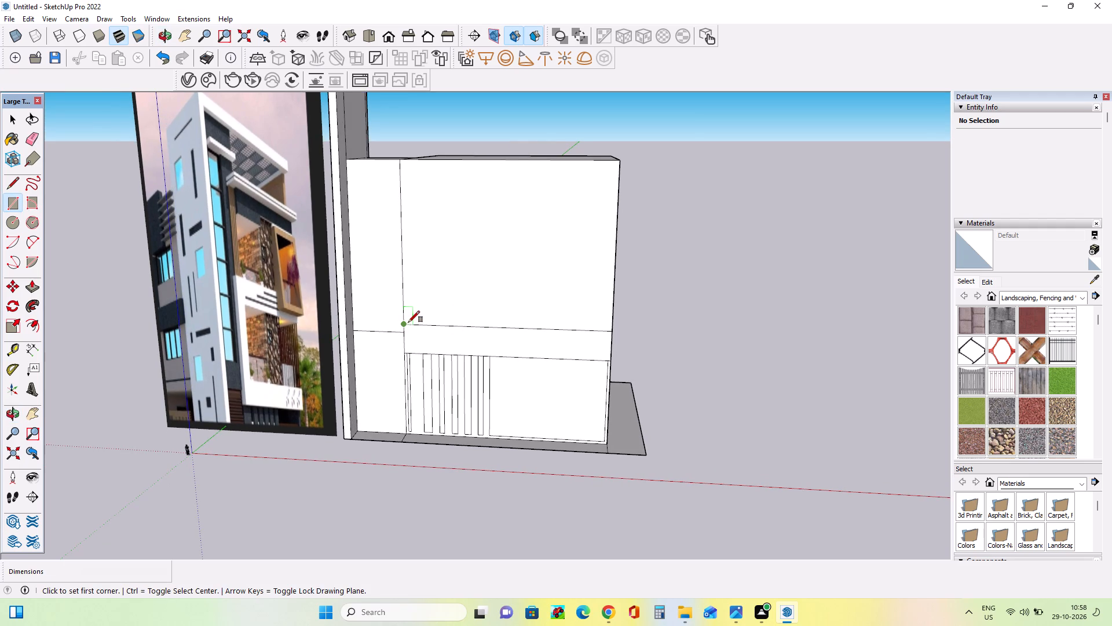
left_click(406, 322)
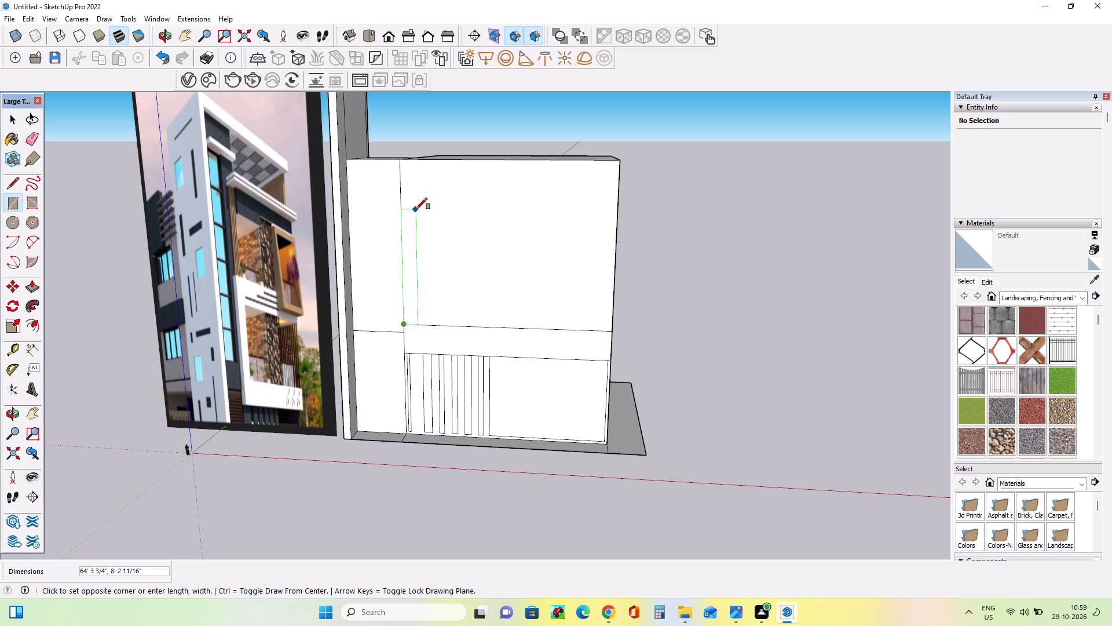
left_click(416, 209)
Draw an upper band rectangle about 115' 6" by 20' 3" across the front, starting from the vertical strip's top corner.
middle_click_drag(436, 283, 460, 331)
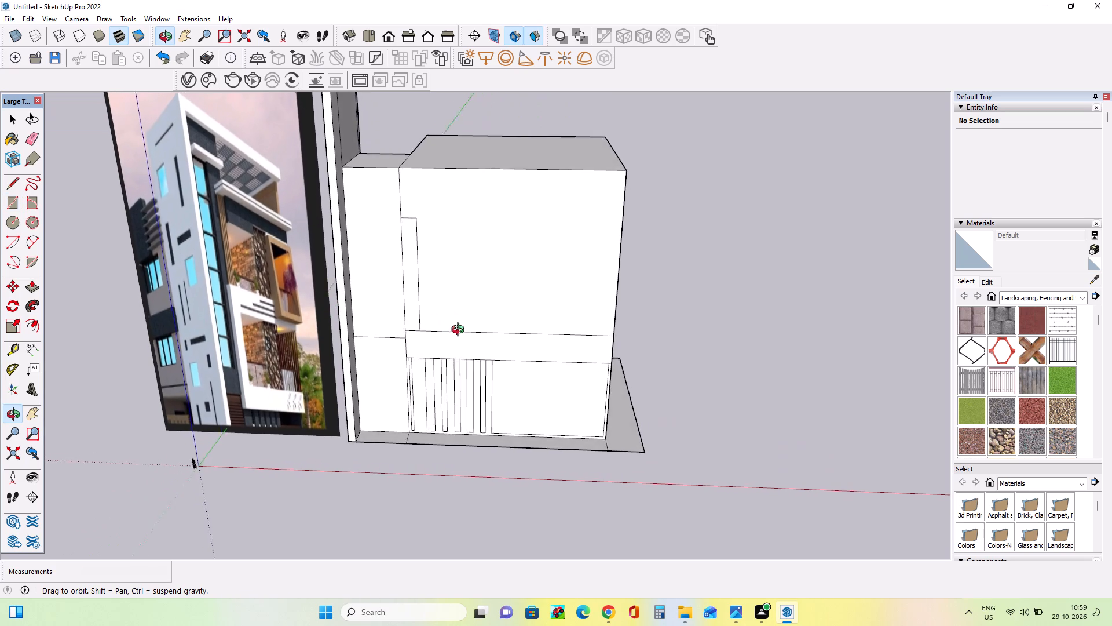
middle_click_drag(460, 331, 475, 305)
scroll(449, 296, "up", 1)
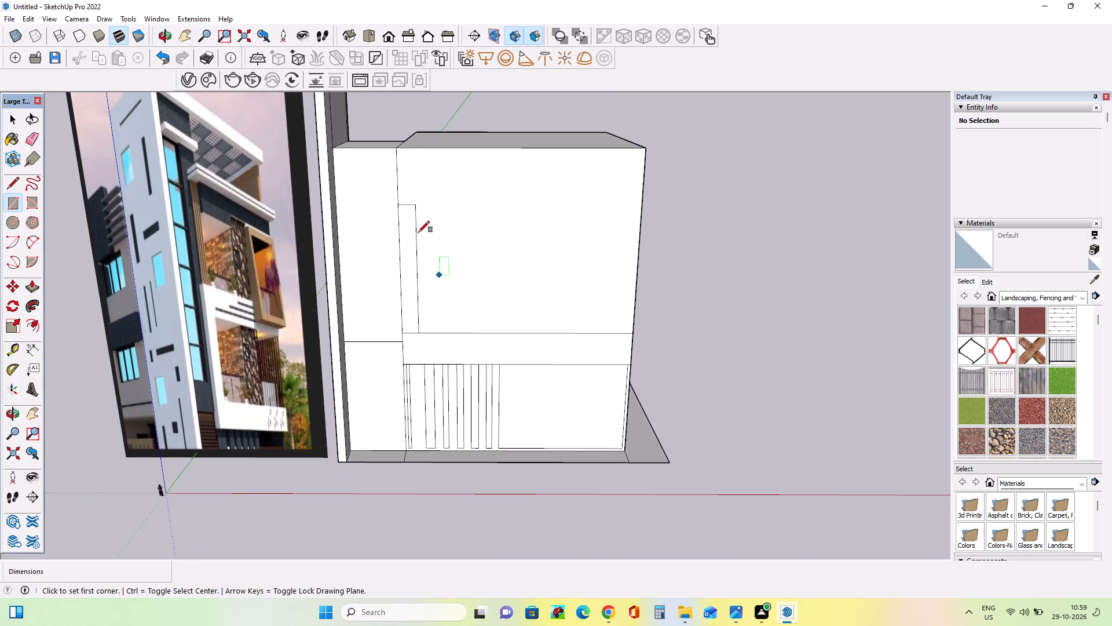
left_click(398, 204)
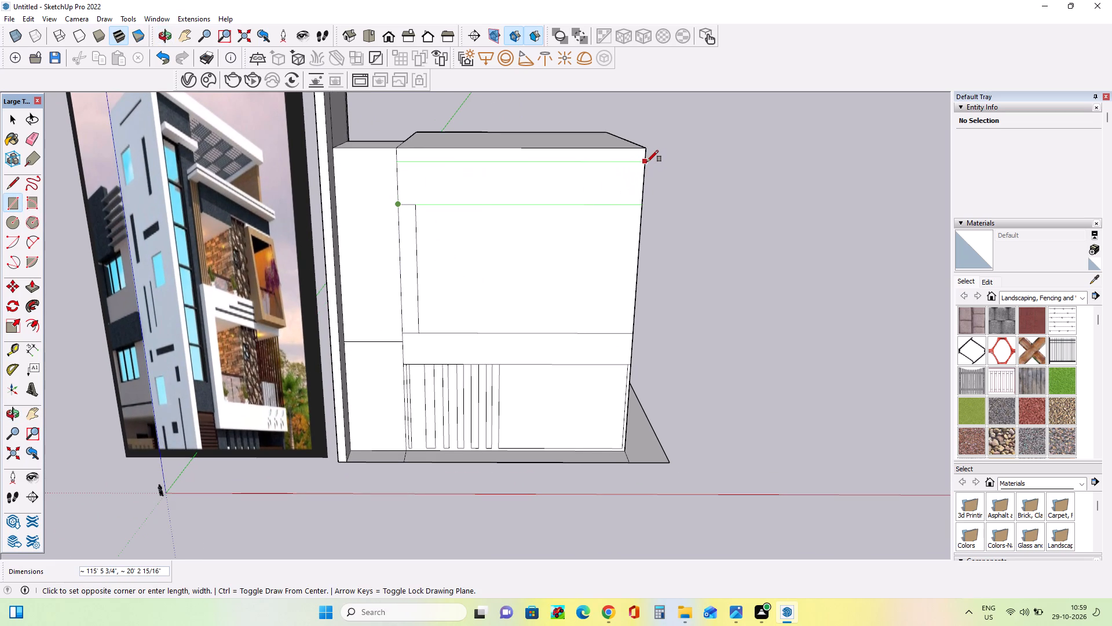
left_click(647, 162)
Erase the edges separating the vertical strip from the upper and lower bands to form one C-shaped frame face.
middle_click_drag(654, 266, 644, 241)
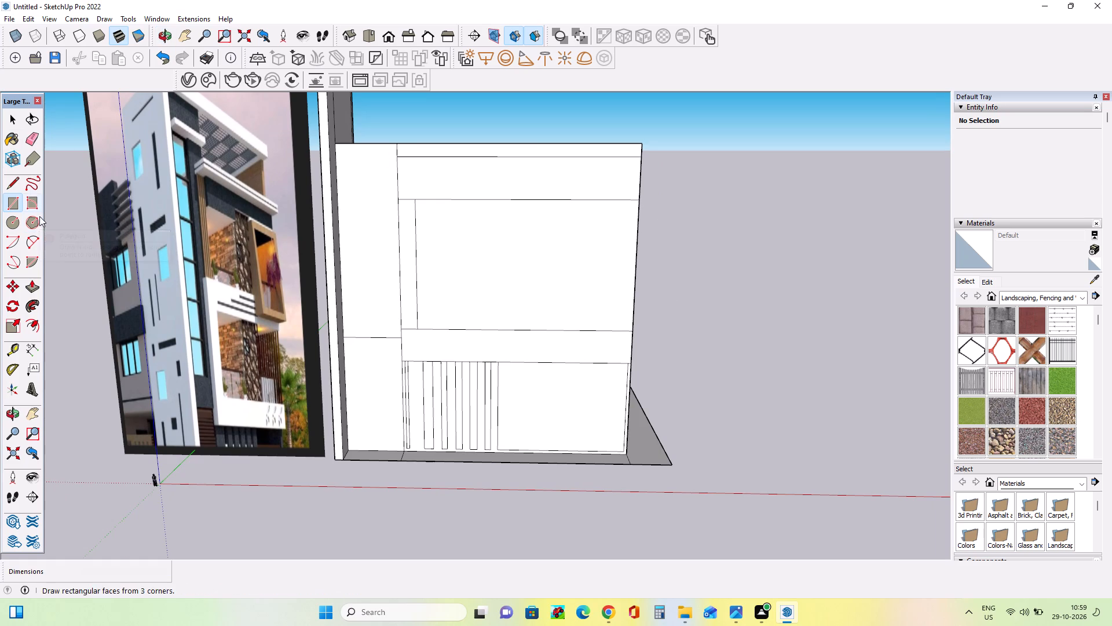
left_click(36, 135)
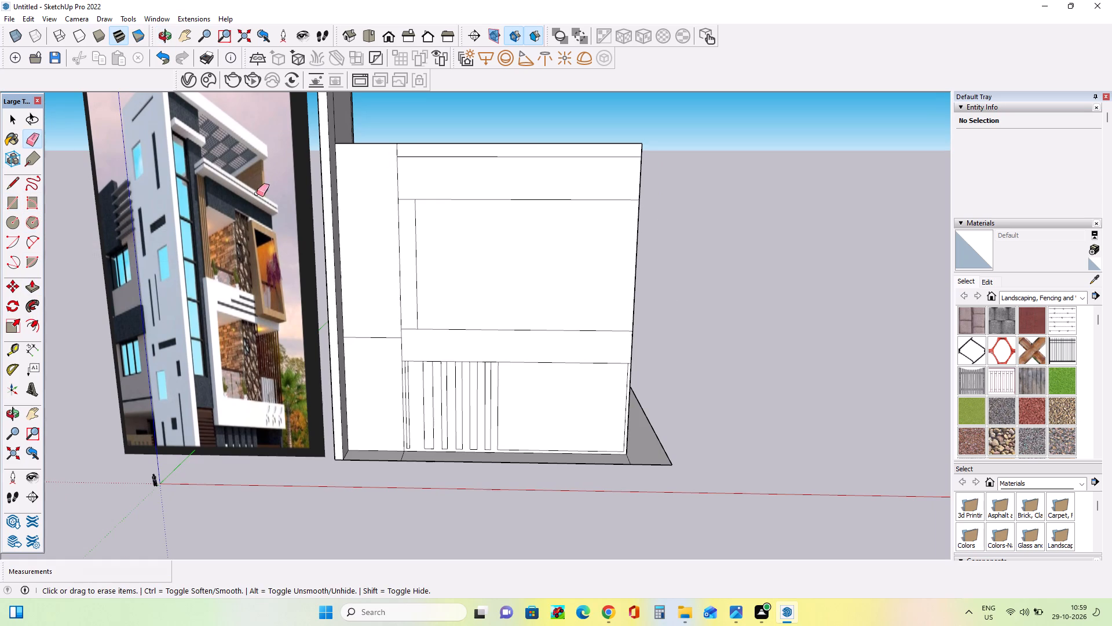
left_click_drag(409, 193, 408, 205)
left_click_drag(409, 325, 411, 337)
Push/Pull the C-shaped frame face outward about 3' 10".
middle_click_drag(445, 352, 449, 359)
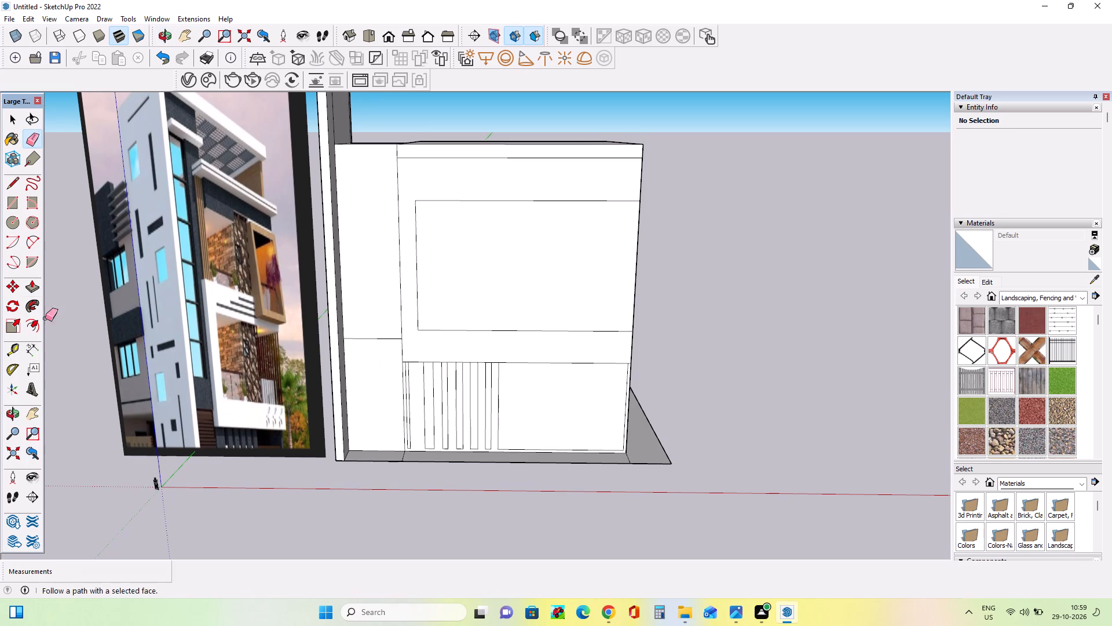
left_click(30, 293)
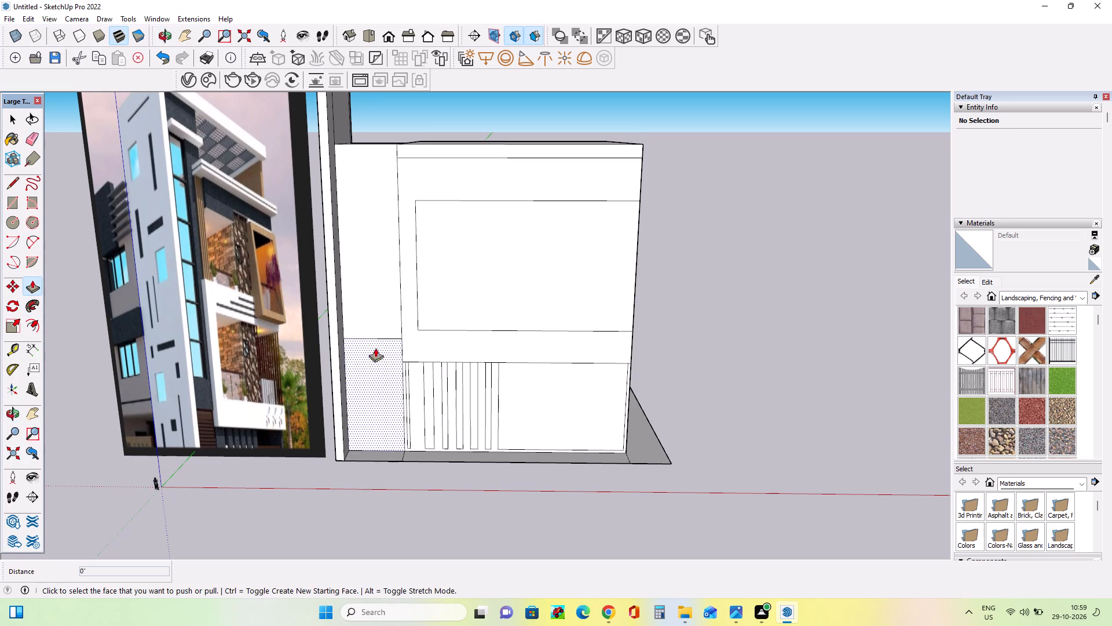
left_click(440, 351)
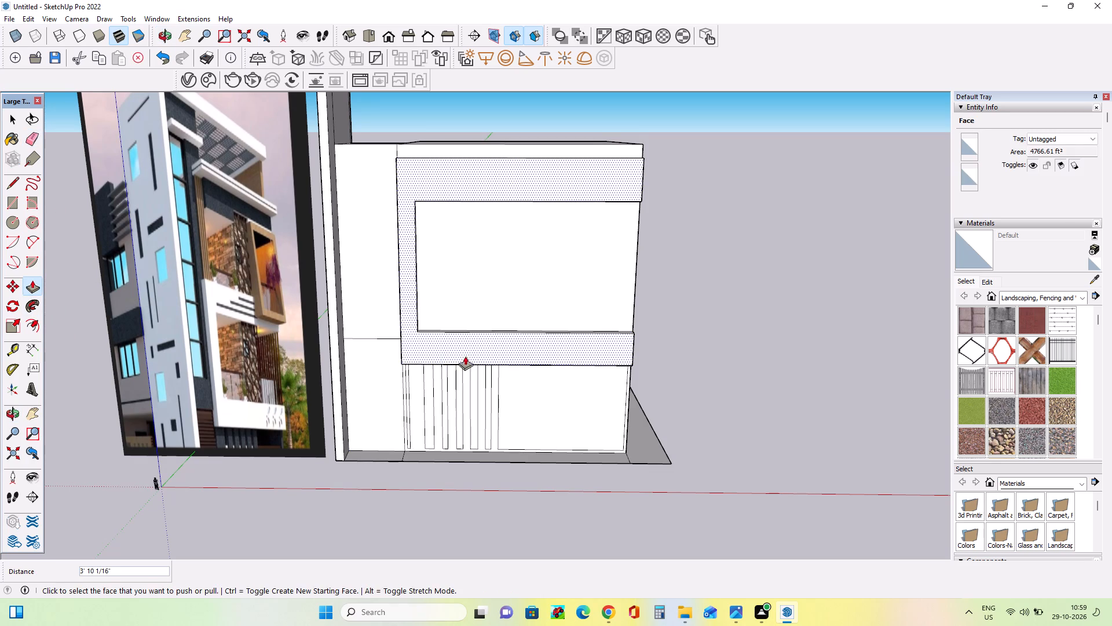
Select the large ground-floor face beside the row of piers, below the projecting frame.
middle_click_drag(483, 351, 564, 274)
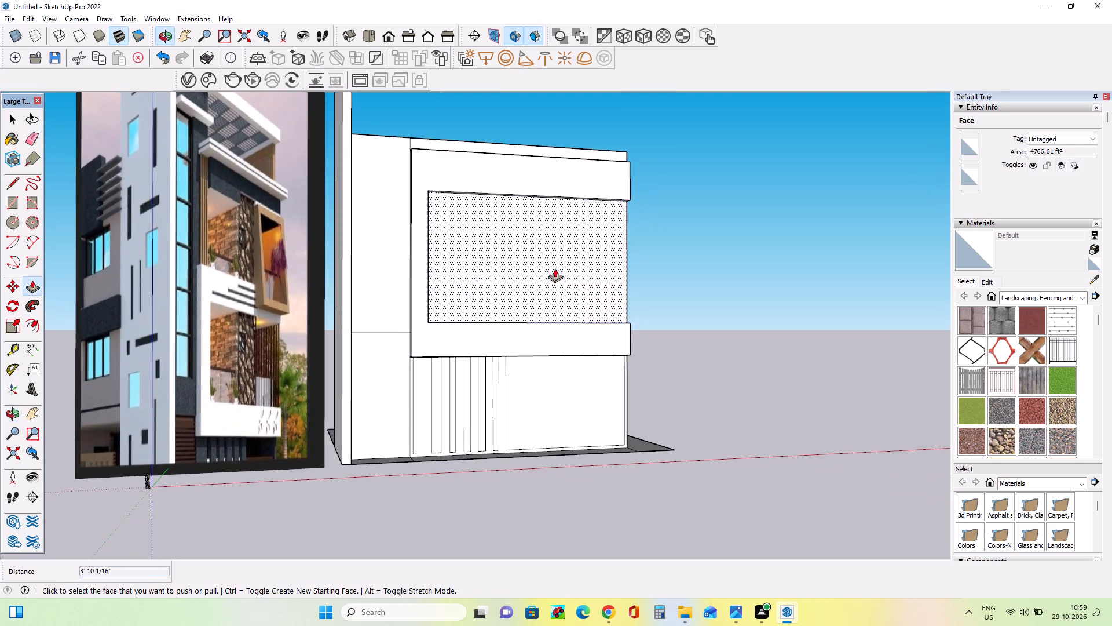
middle_click_drag(463, 317, 332, 363)
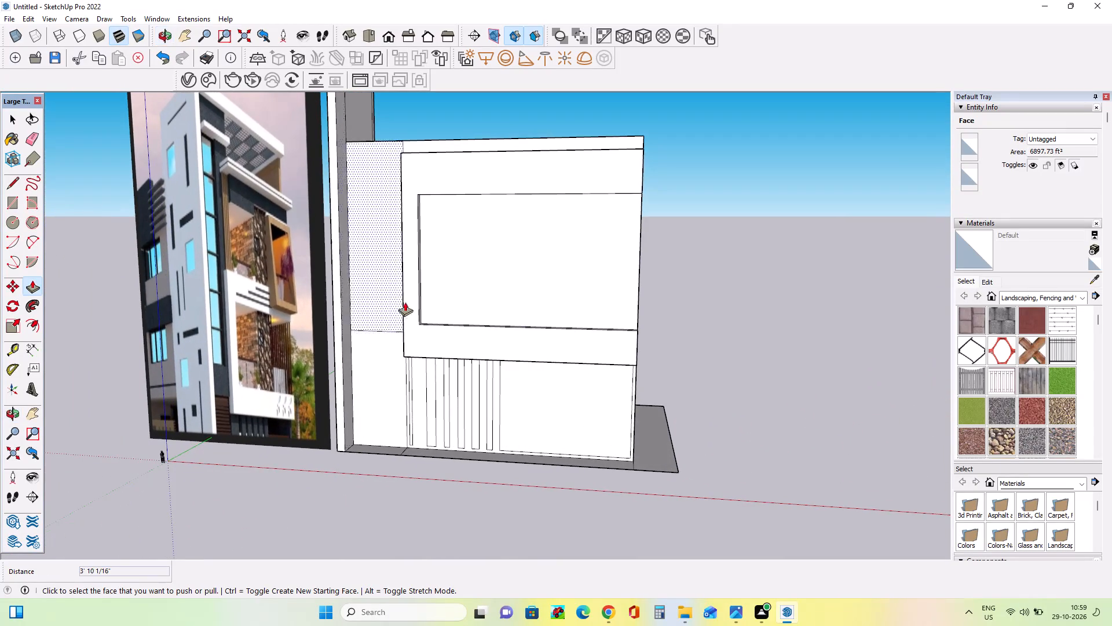
middle_click_drag(470, 330, 500, 308)
left_click(13, 122)
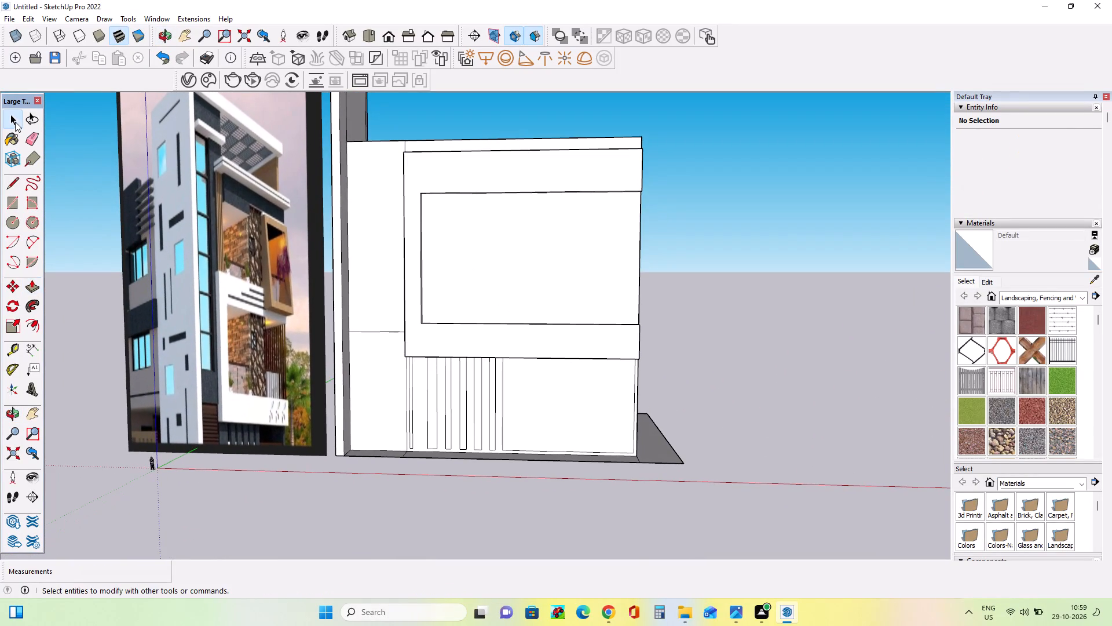
left_click(555, 388)
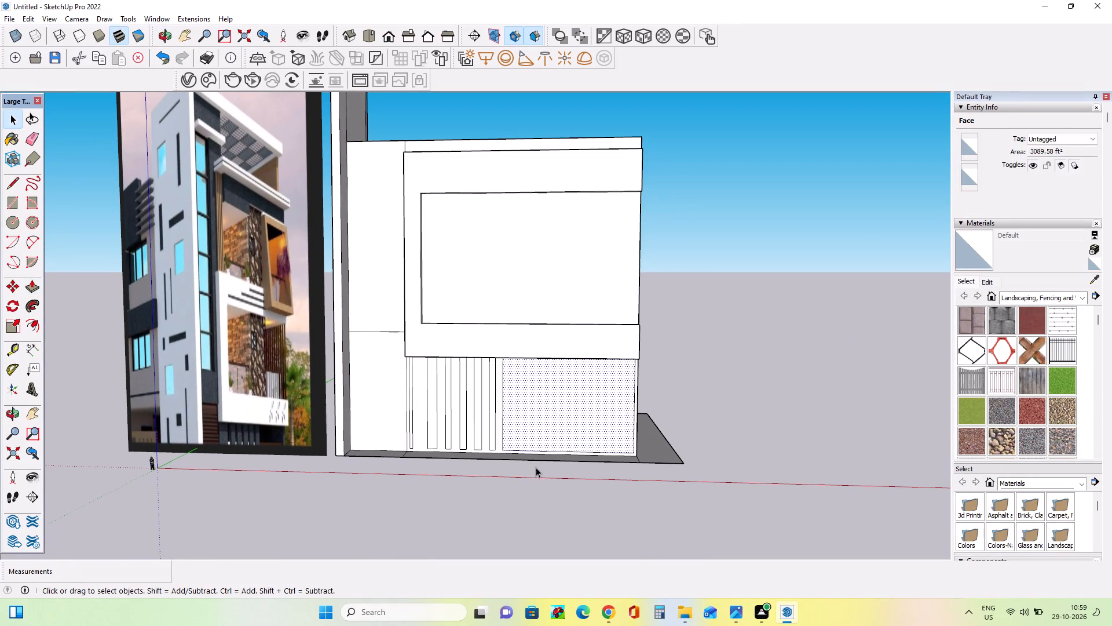
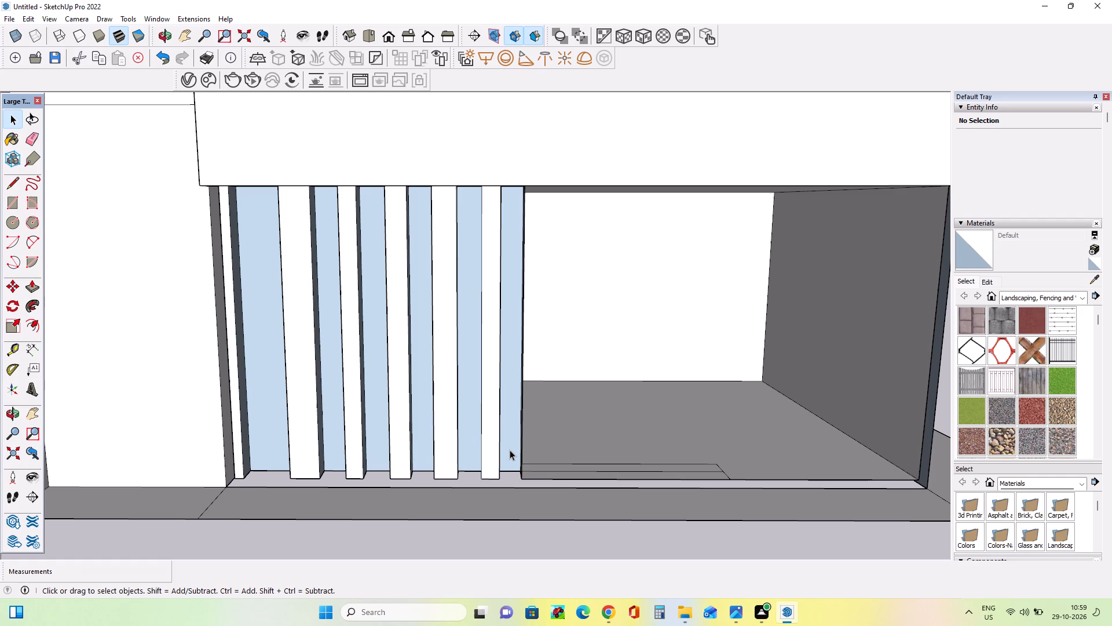
Delete the ground-floor room's floor face, the narrow infill face beside the last pier and the thin jamb next to it.
middle_click_drag(510, 447, 387, 431)
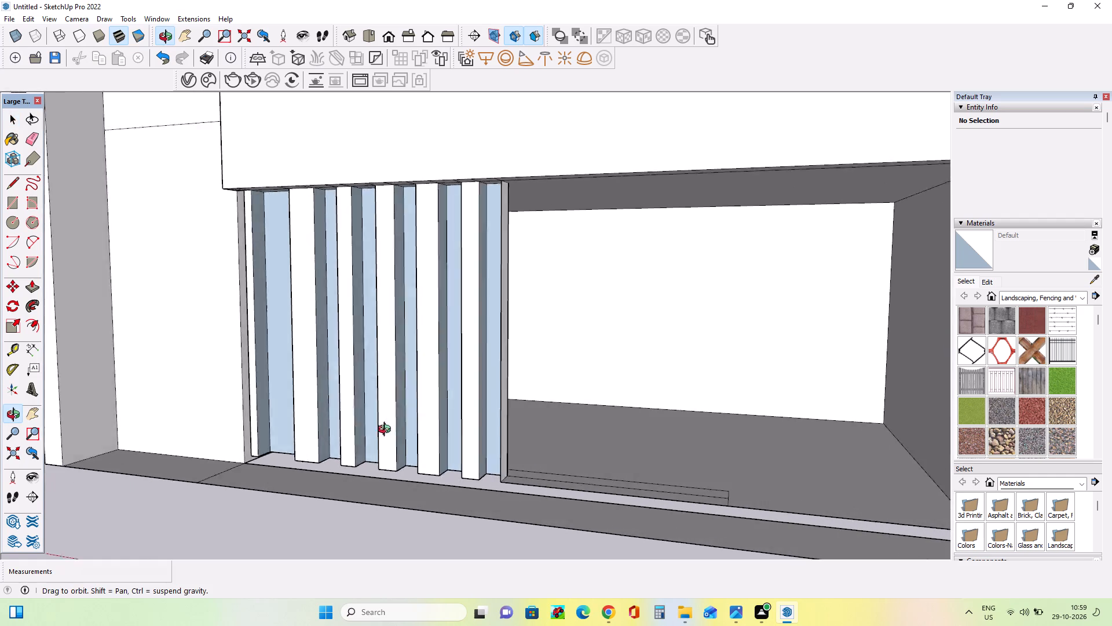
middle_click_drag(387, 431, 402, 439)
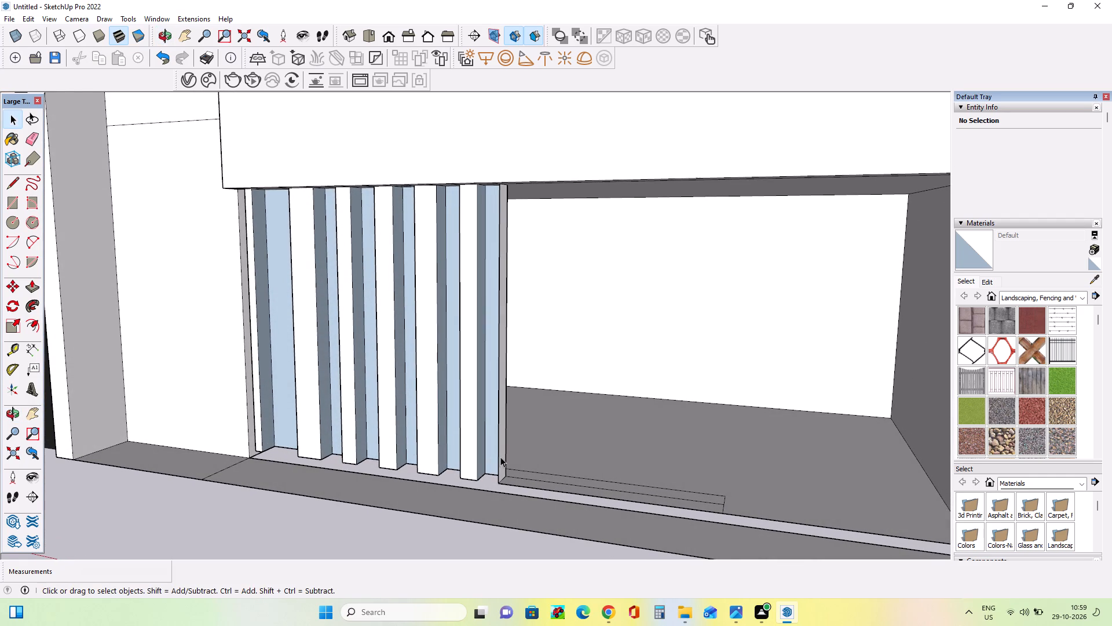
left_click(499, 454)
left_click(498, 455)
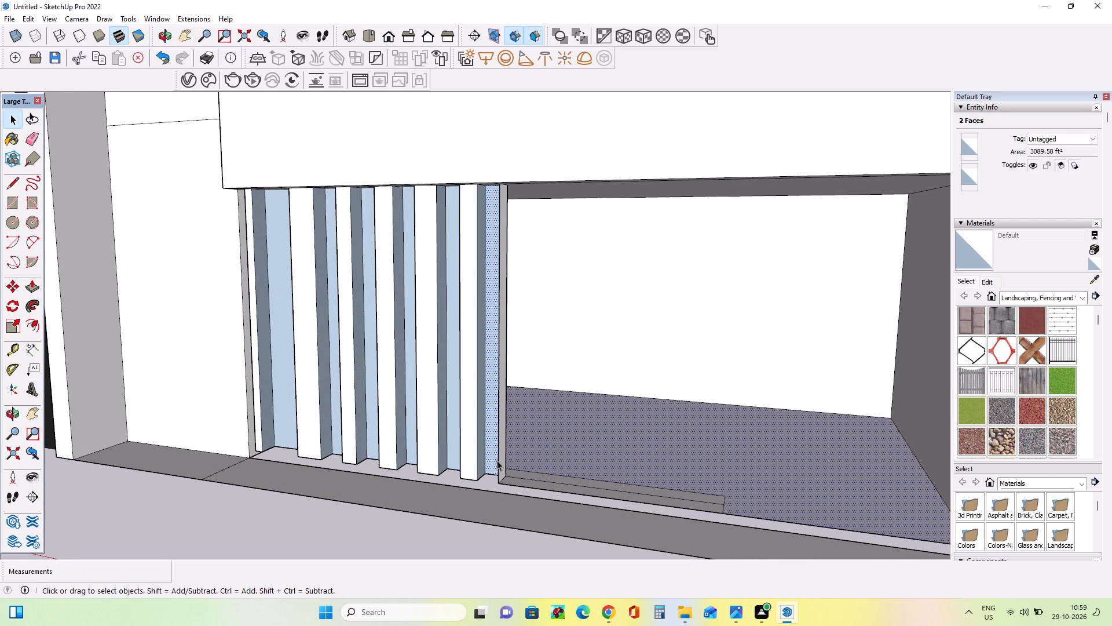
key("BackSpace")
key("Delete")
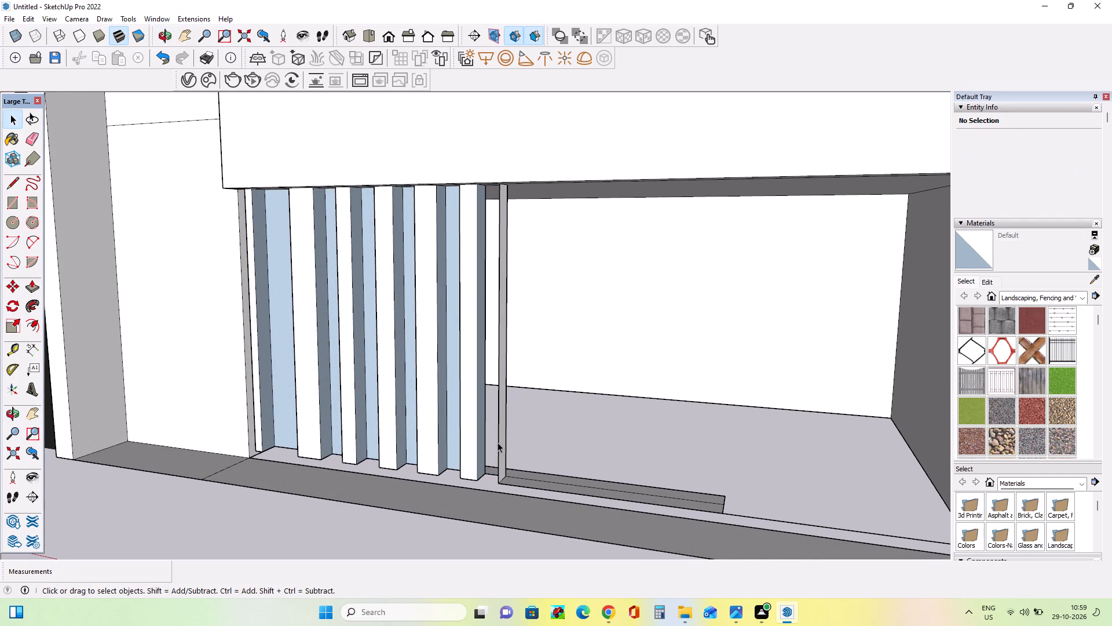
left_click(498, 442)
key("Delete")
left_click(506, 455)
key("Delete")
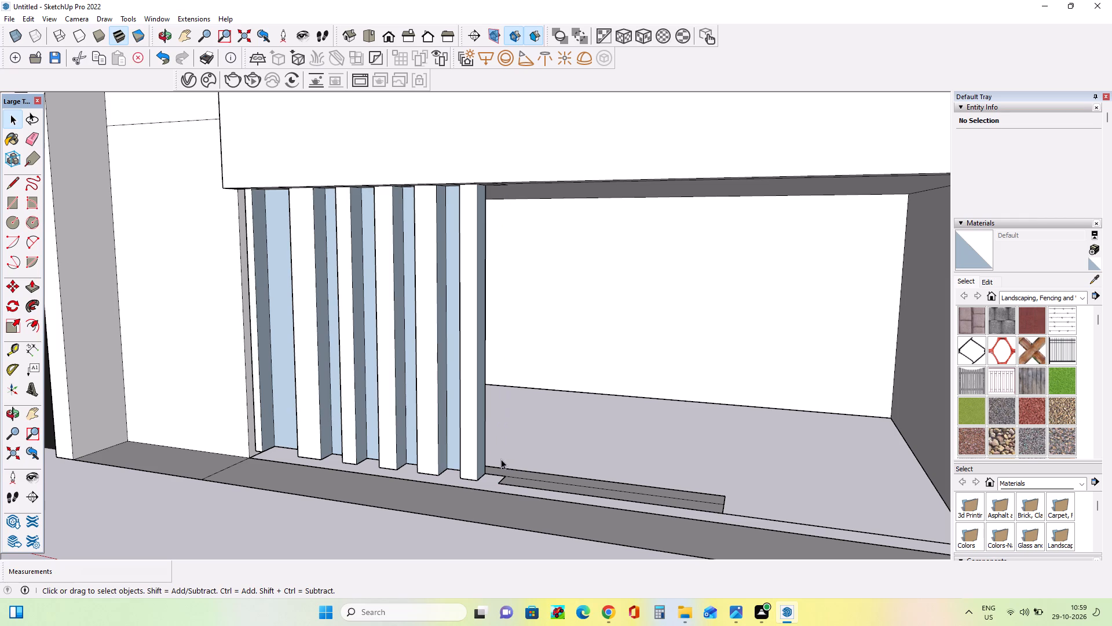
Delete the five remaining infill faces between the ground-floor piers to open the gaps.
middle_click_drag(501, 459, 506, 483)
left_click(449, 436)
left_click(456, 440)
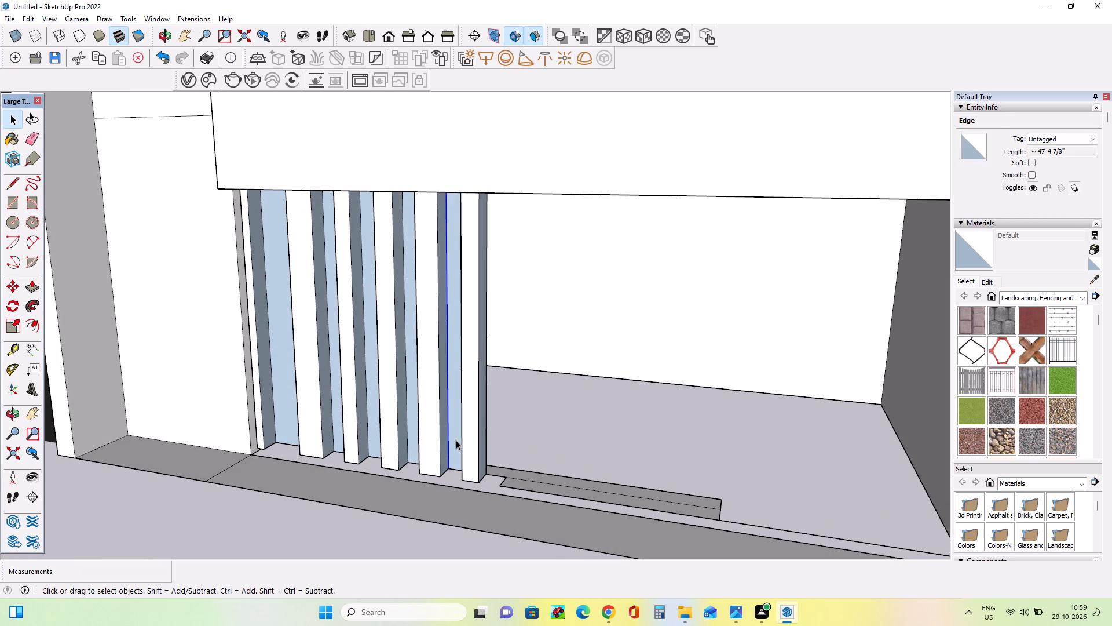
key("Delete")
middle_click_drag(454, 438, 570, 436)
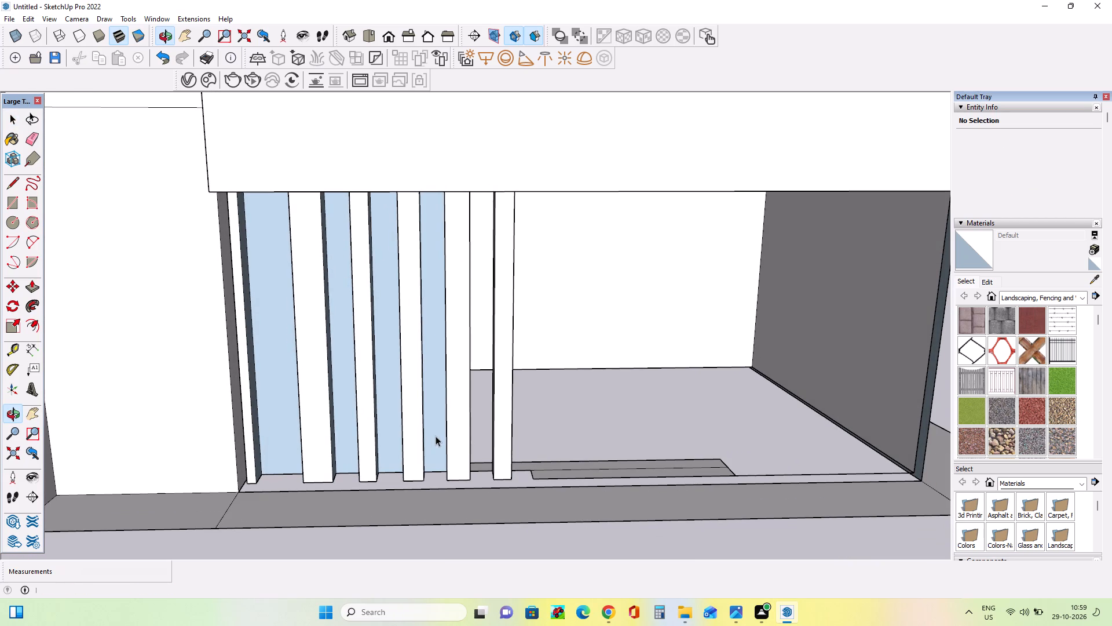
left_click(436, 436)
key("Delete")
left_click(385, 425)
key("Delete")
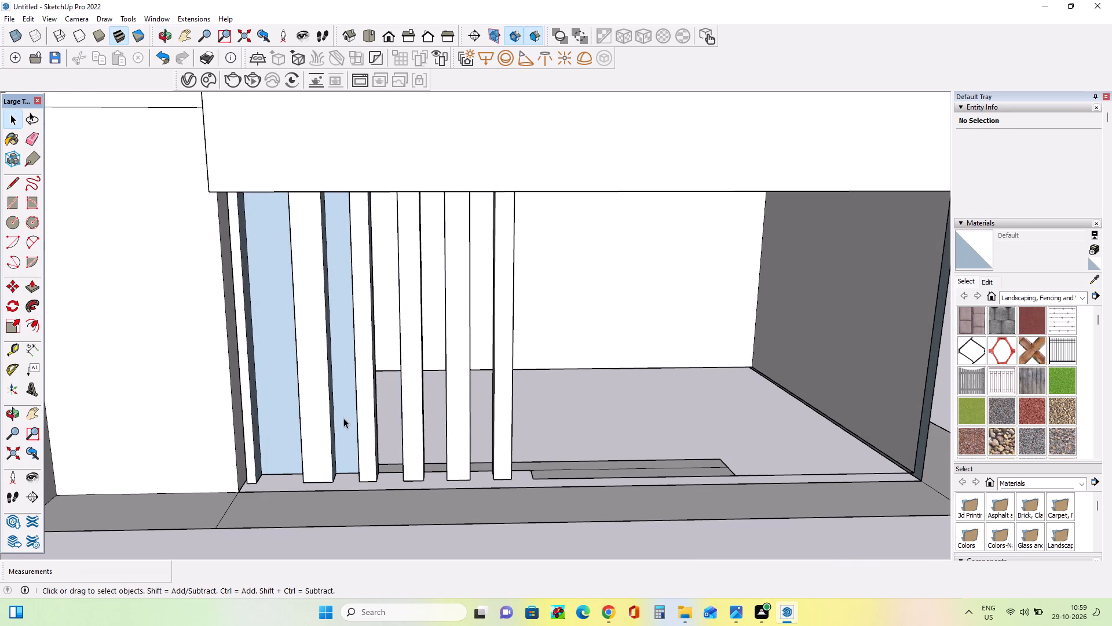
left_click(343, 418)
key("Delete")
left_click(283, 419)
key("Delete")
Compare the opened ground floor and the projecting upper frame with the balcony area in the reference image.
middle_click_drag(341, 439, 317, 458)
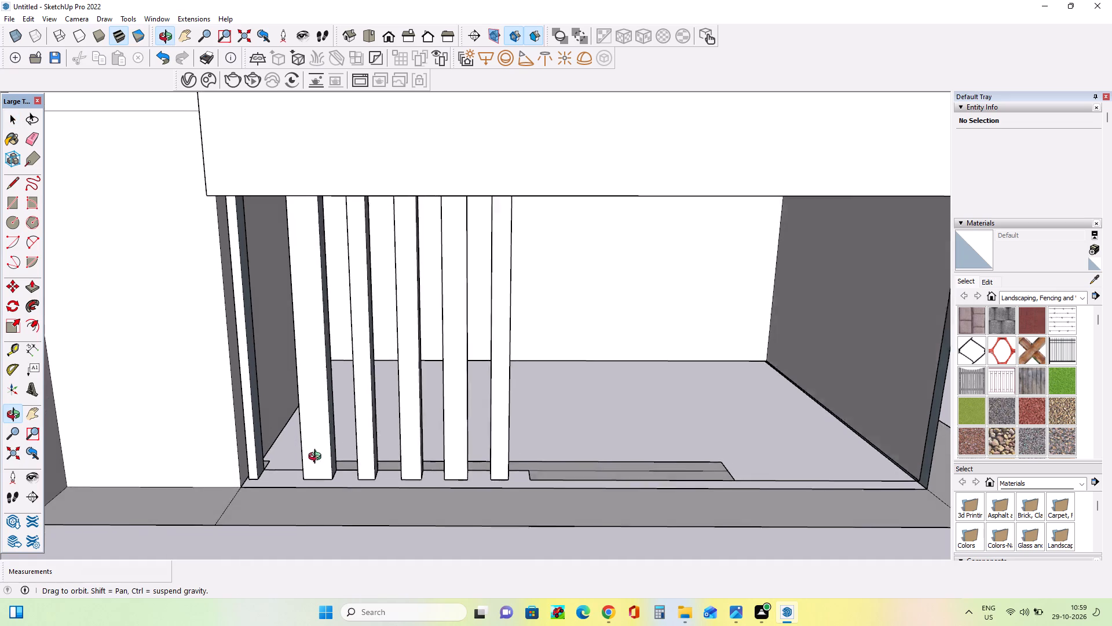
middle_click_drag(317, 458, 266, 459)
scroll(265, 458, "down", 10)
middle_click_drag(363, 435, 377, 430)
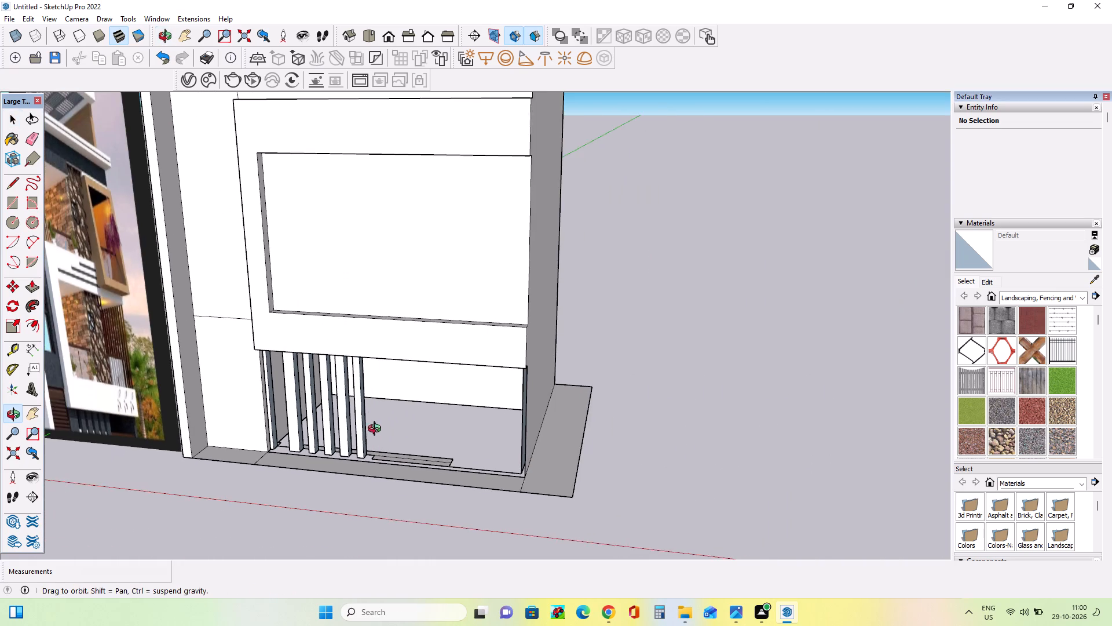
middle_click_drag(377, 430, 414, 424)
scroll(411, 422, "down", 5)
middle_click_drag(431, 424, 456, 344)
scroll(352, 304, "up", 3)
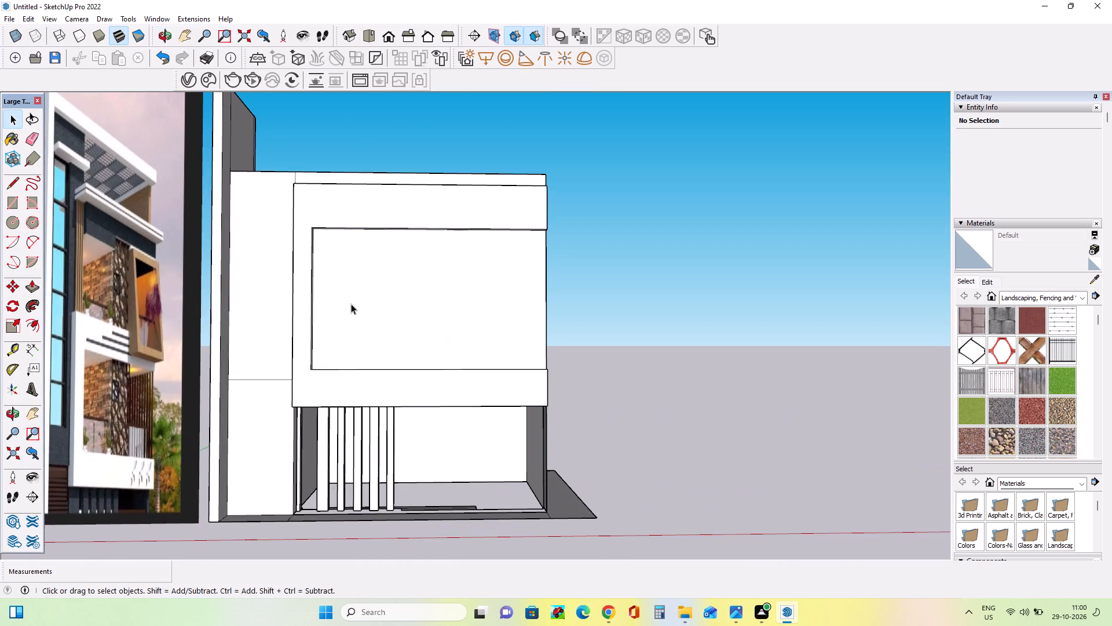
scroll(313, 380, "down", 7)
middle_click_drag(302, 432, 260, 469)
scroll(235, 398, "up", 4)
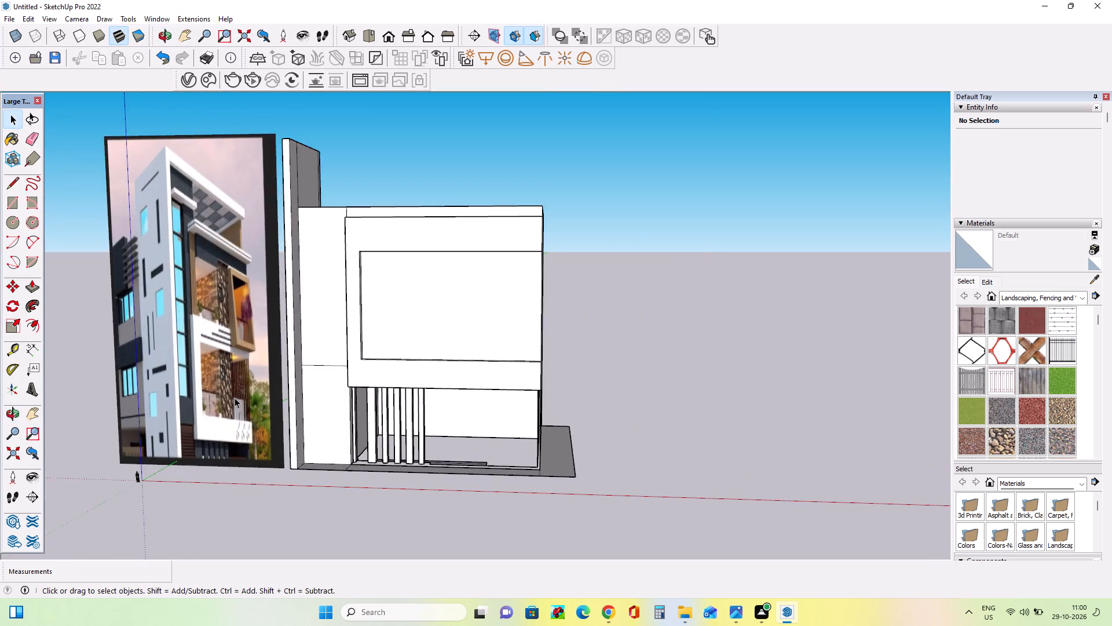
scroll(235, 398, "up", 13)
scroll(159, 399, "down", 3)
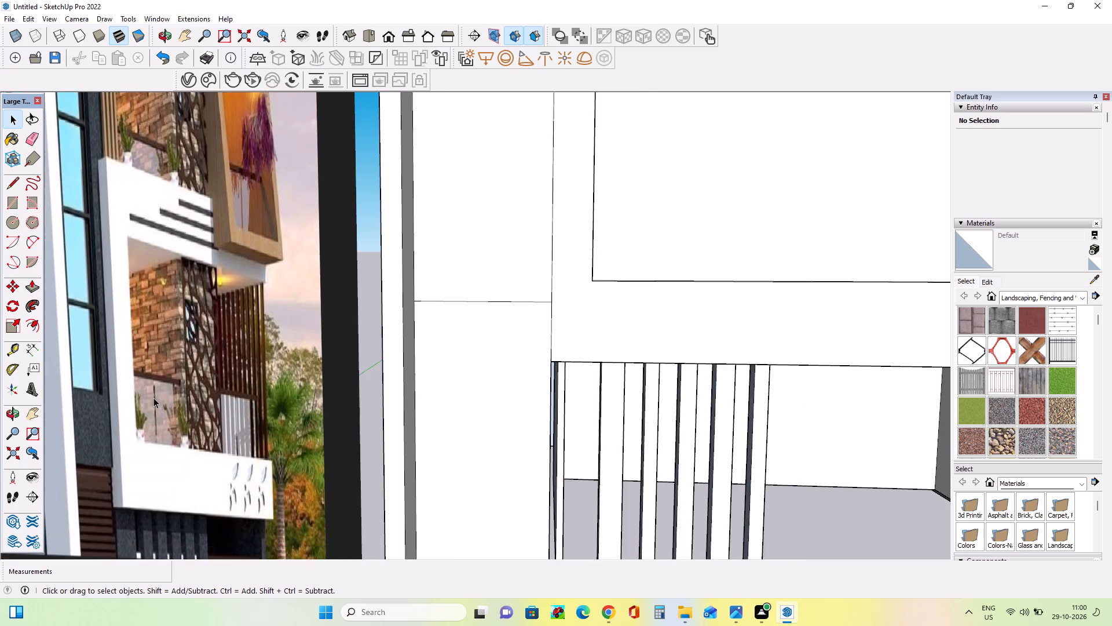
scroll(153, 398, "down", 12)
middle_click_drag(364, 380, 361, 441)
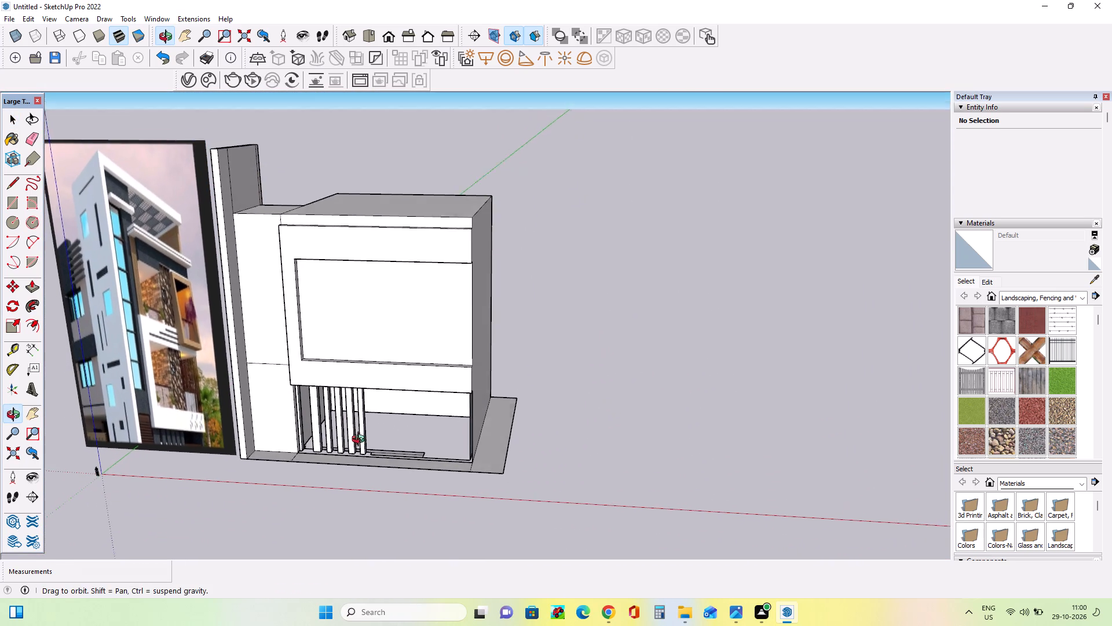
middle_click_drag(361, 441, 361, 441)
Push/Pull the wall face inside the C-shaped frame inward about 49' 10" to form the balcony recess.
left_click(31, 290)
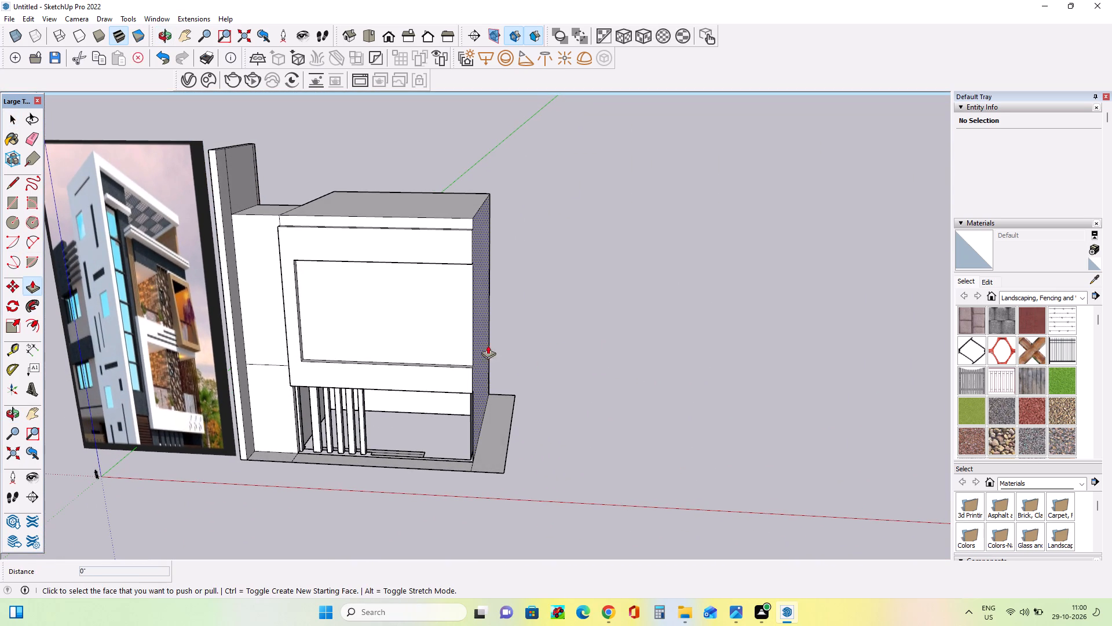
left_click_drag(455, 334, 471, 314)
Check the recessed balcony and its frame against the lower balcony in the reference image.
middle_click_drag(500, 337, 580, 329)
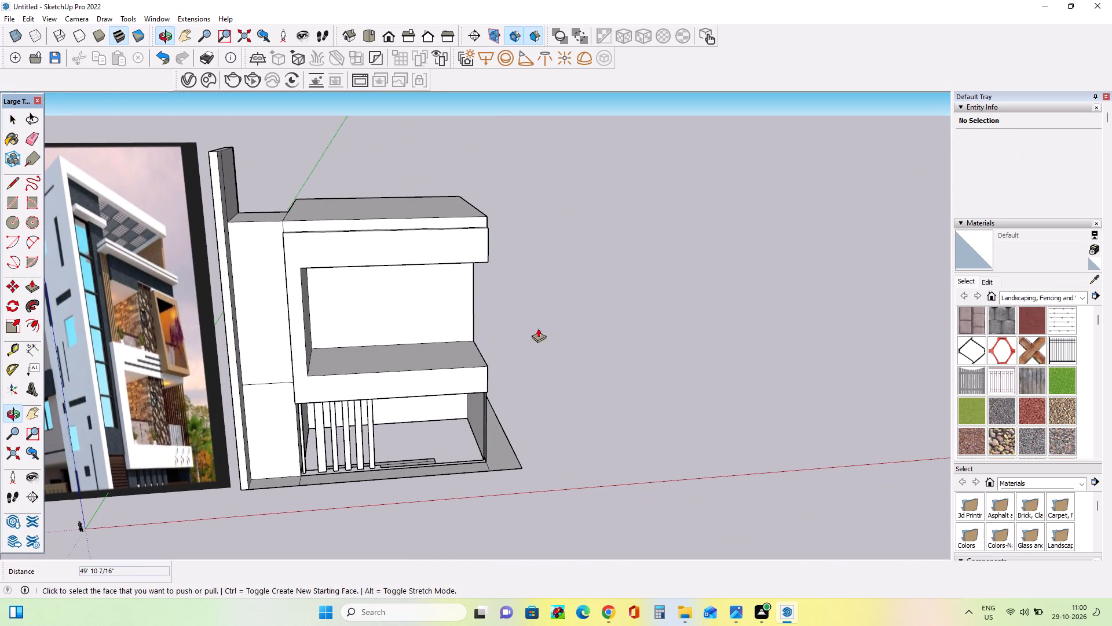
middle_click_drag(506, 323, 532, 253)
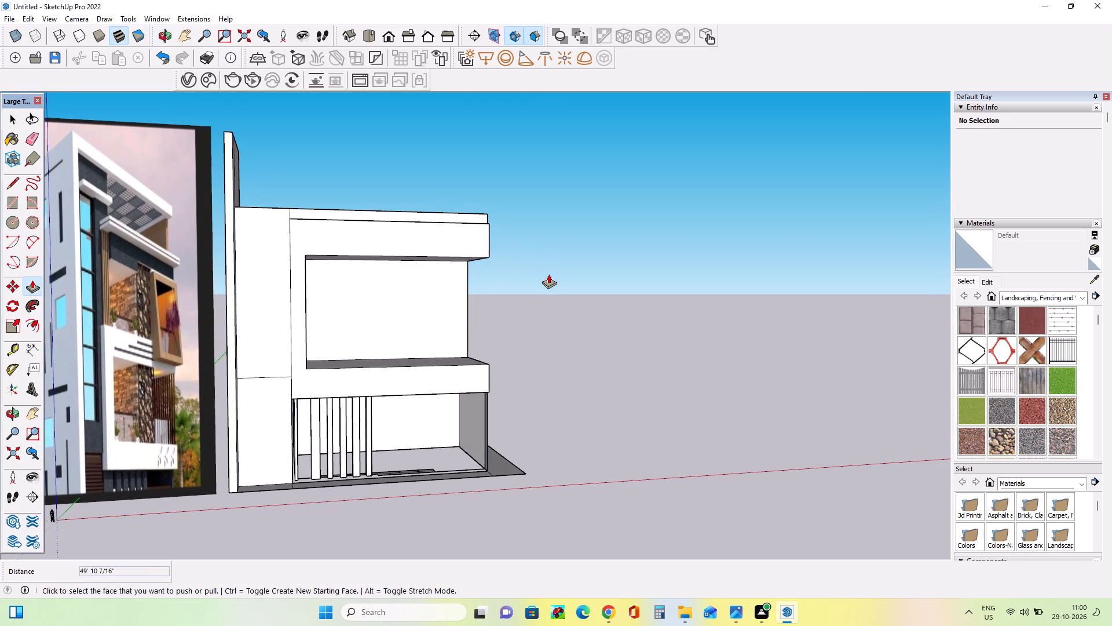
scroll(548, 274, "down", 2)
middle_click_drag(553, 288, 510, 276)
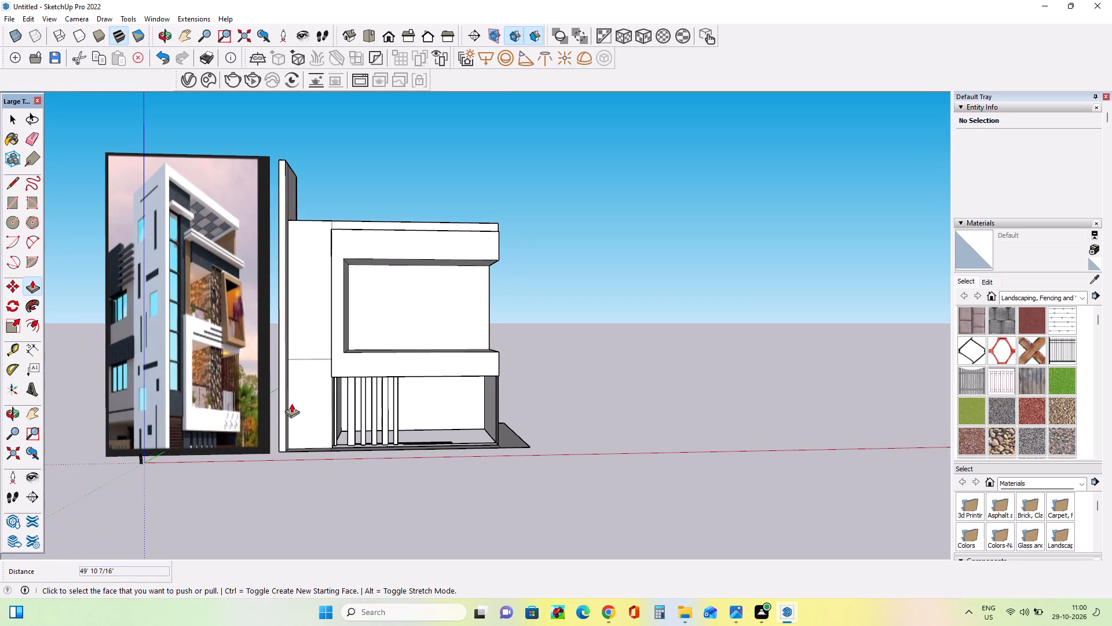
scroll(215, 402, "up", 11)
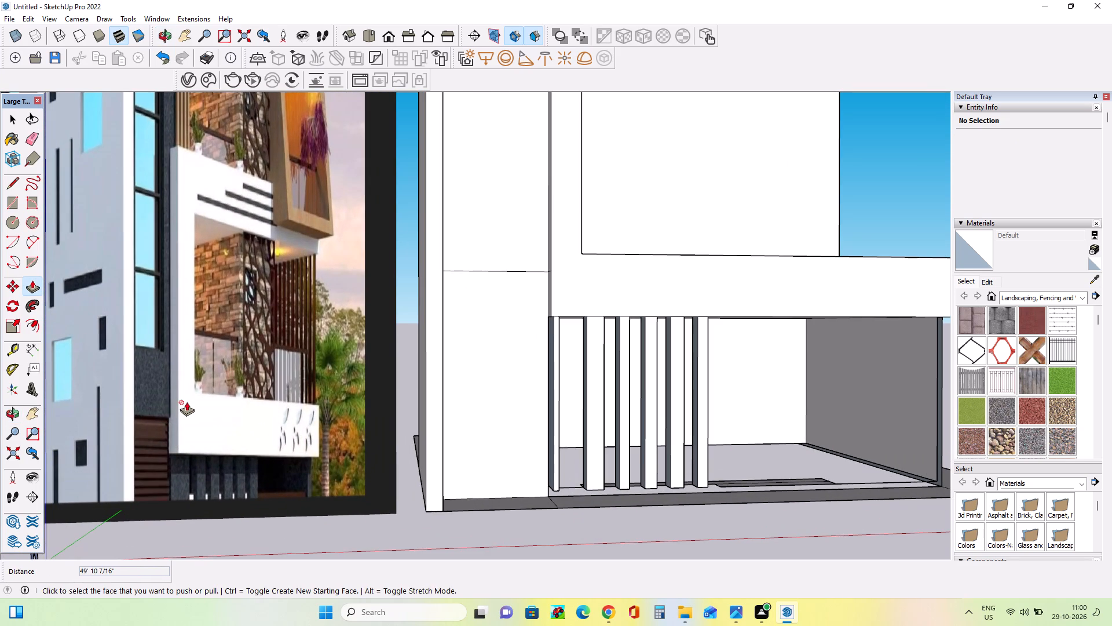
scroll(186, 402, "down", 11)
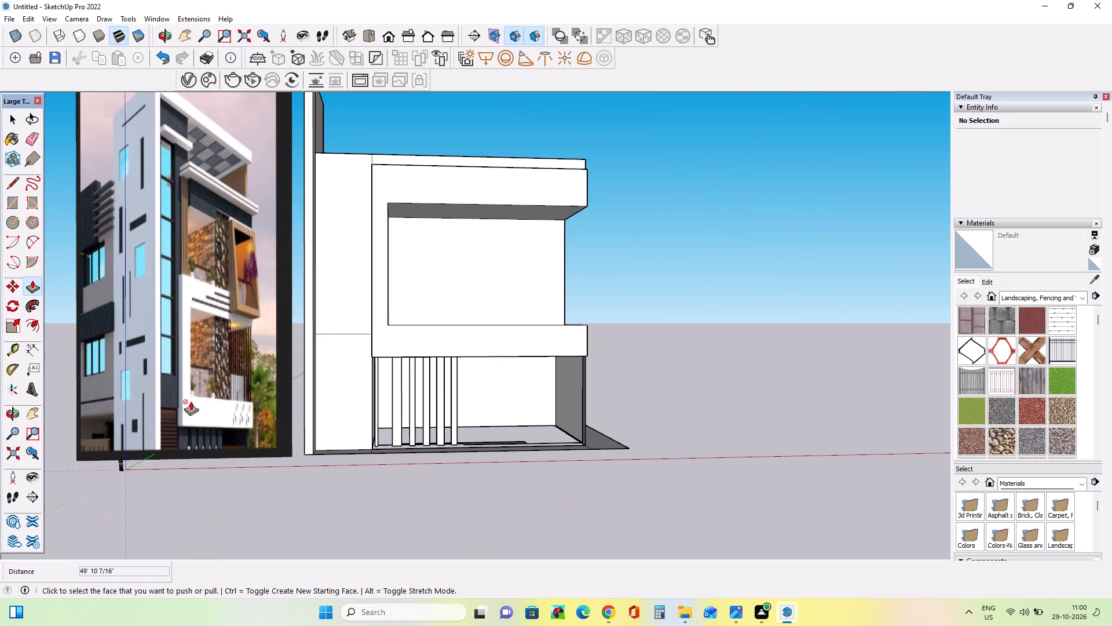
Push/Pull the main block's roof face upward about 32' 9".
middle_click_drag(460, 368, 449, 428)
middle_click_drag(407, 358, 414, 398)
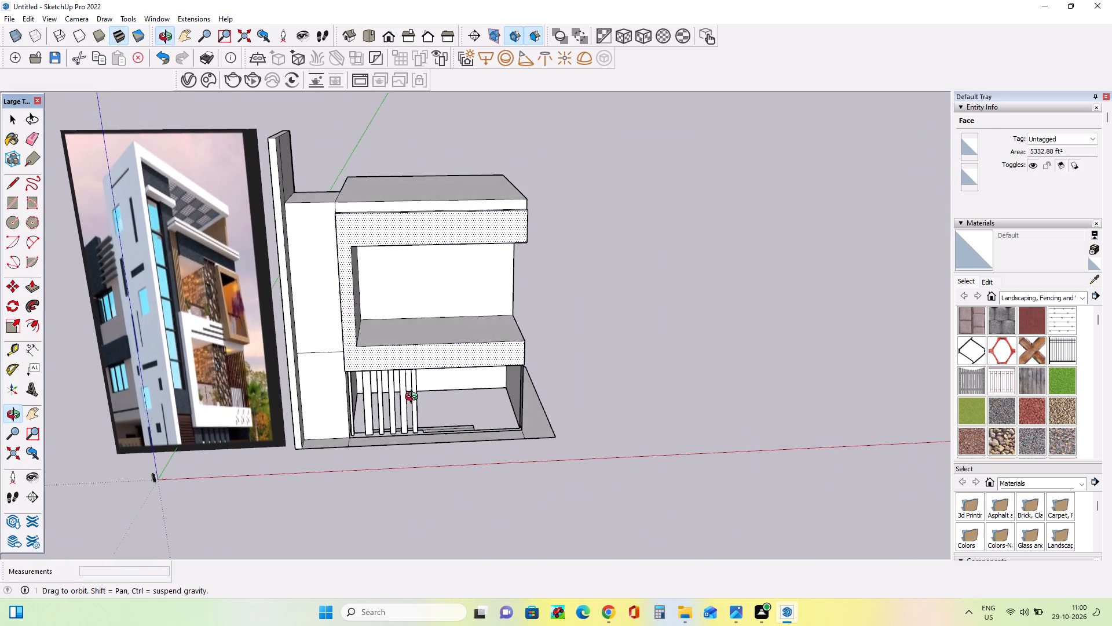
middle_click_drag(414, 398, 412, 402)
middle_click_drag(423, 353, 420, 383)
middle_click_drag(433, 256, 438, 279)
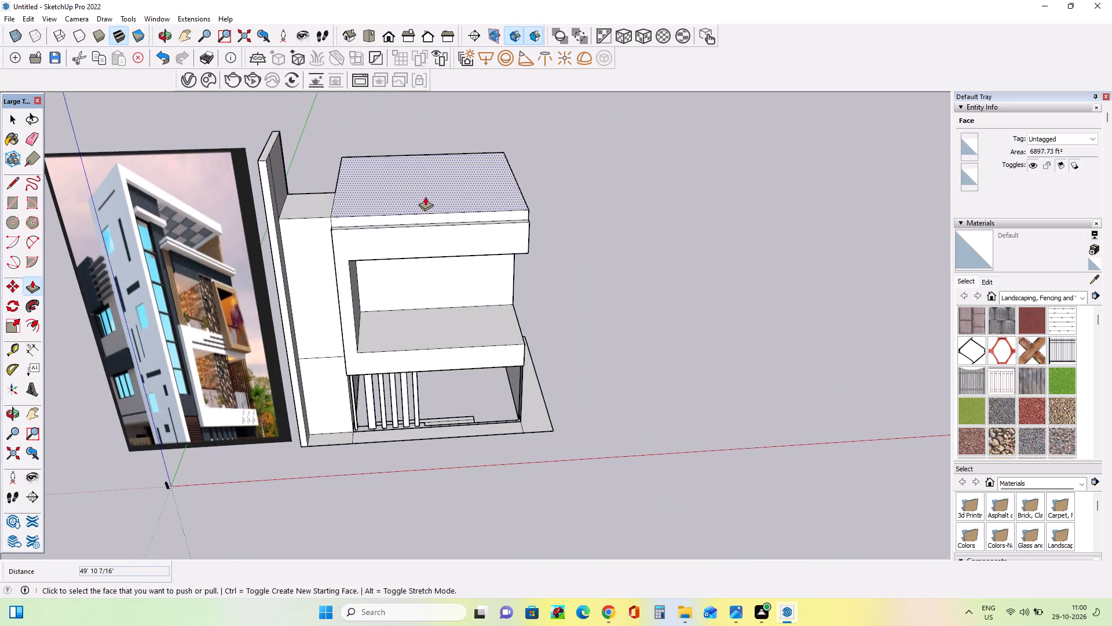
left_click_drag(425, 196, 433, 144)
Push/Pull the main block's roof face upward a further 43' 5" or so for the next storey.
scroll(358, 284, "down", 4)
scroll(360, 358, "down", 5)
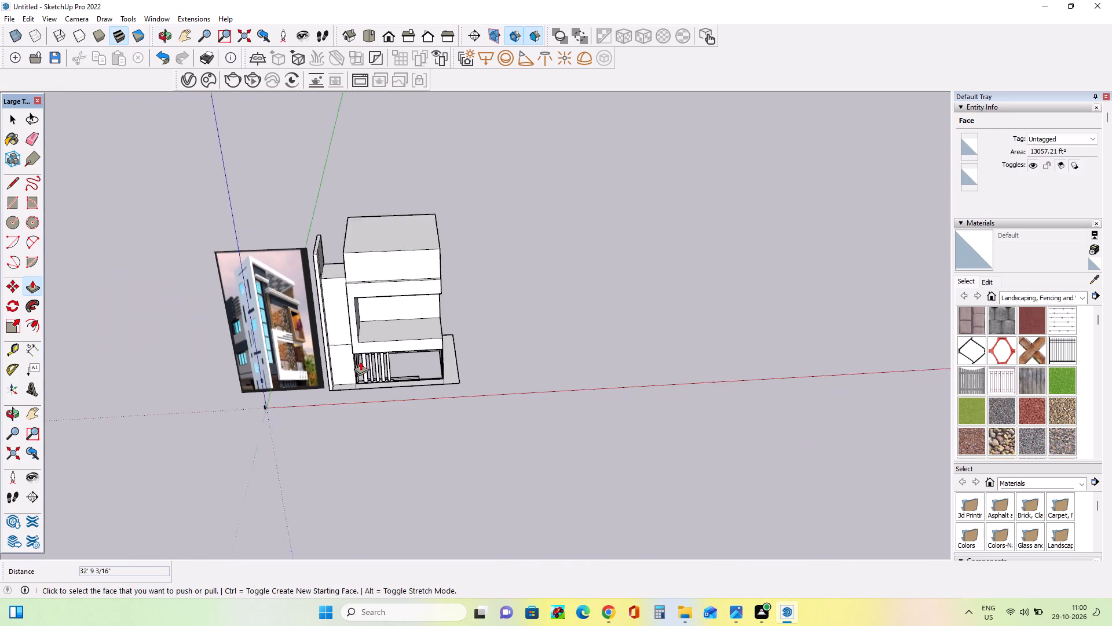
middle_click_drag(453, 402, 453, 300)
scroll(385, 228, "up", 7)
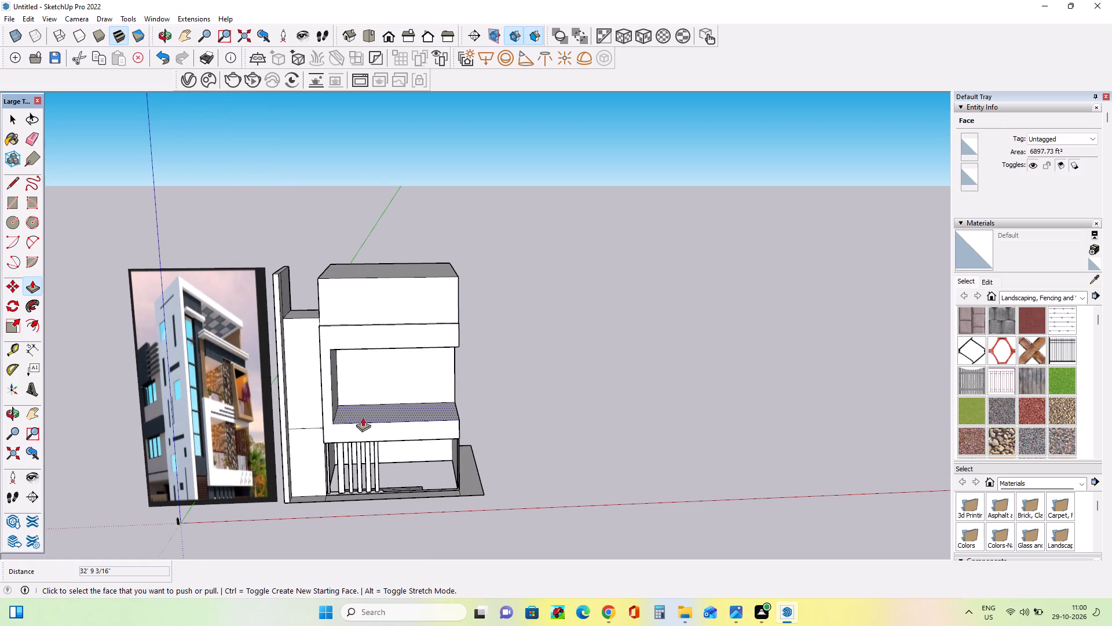
middle_click_drag(449, 318, 458, 362)
left_click_drag(366, 271, 374, 230)
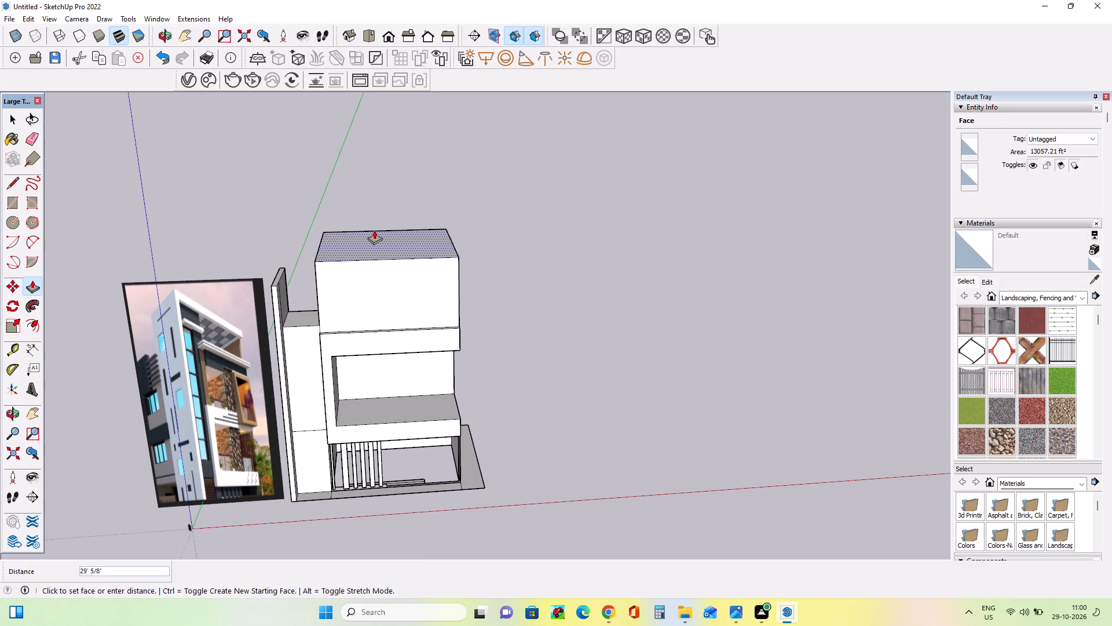
left_click_drag(374, 230, 378, 221)
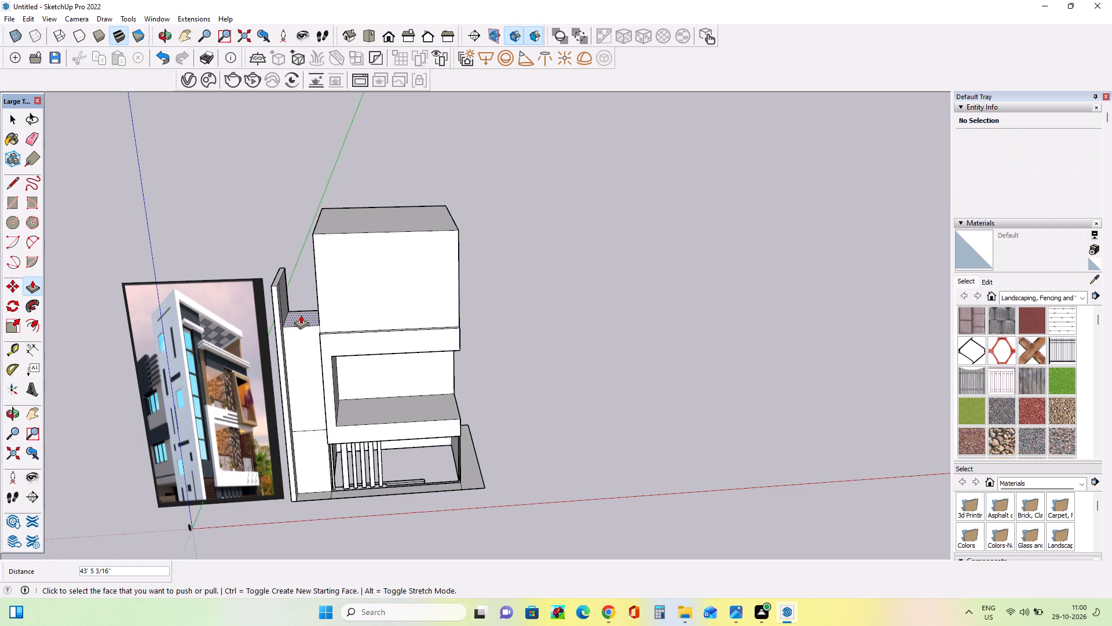
Push/Pull the top of the narrow block beside the main block upward about 76' 2", level with the main roof.
left_click_drag(301, 315, 354, 226)
Raise the thin fin wall's top above the narrow block in two Push/Pull passes, the second about 31' 3".
scroll(276, 289, "up", 2)
middle_click_drag(284, 307, 296, 333)
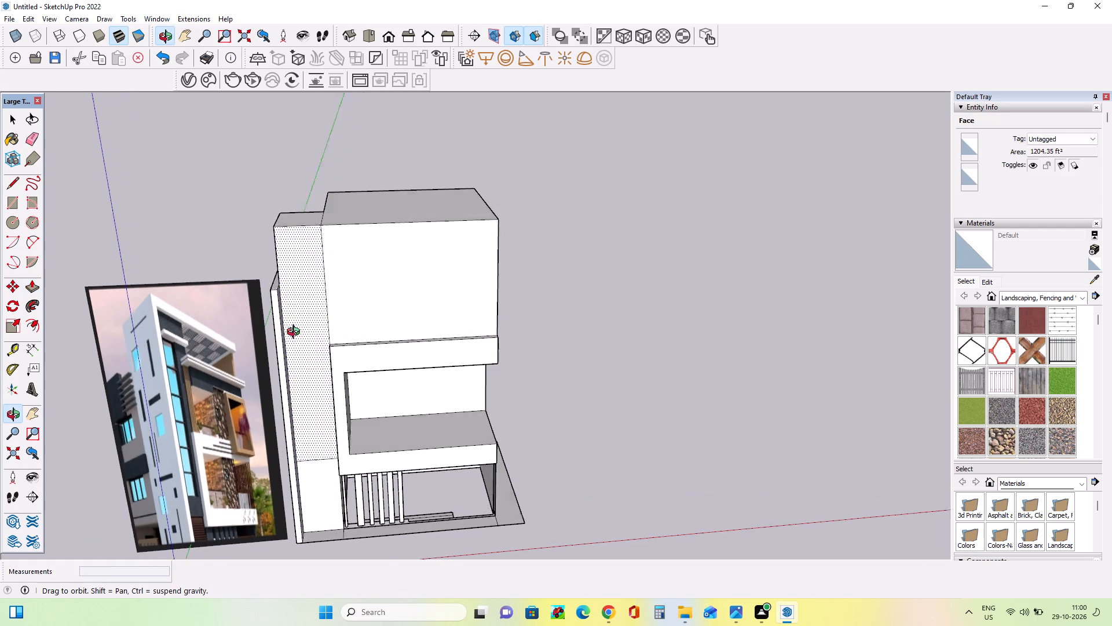
middle_click_drag(296, 333, 329, 398)
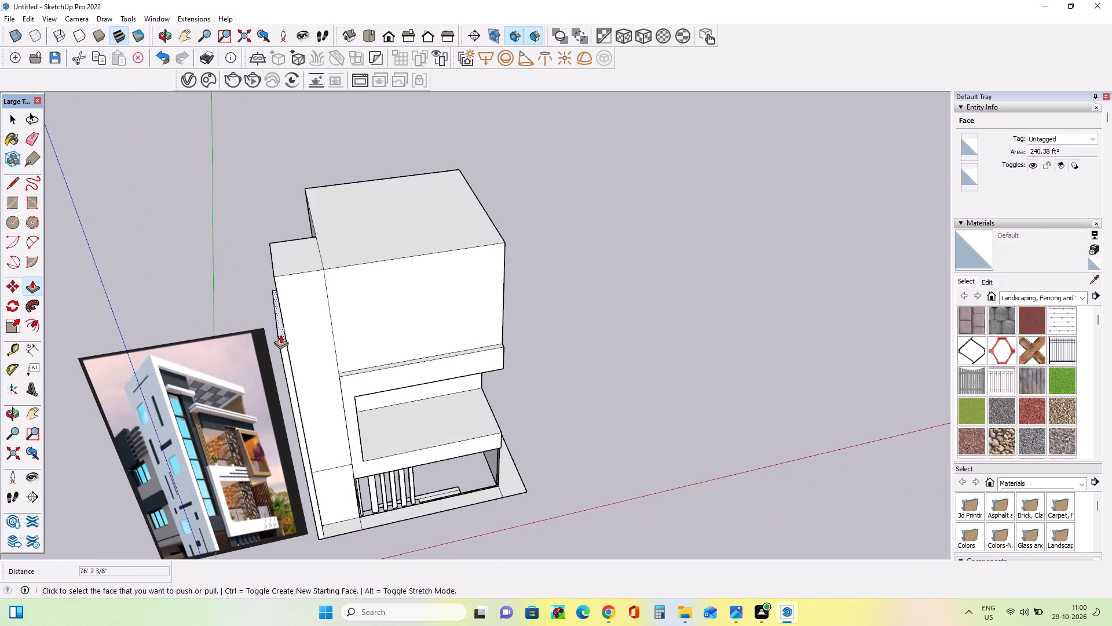
left_click_drag(280, 334, 301, 254)
scroll(271, 265, "up", 3)
left_click_drag(267, 277, 281, 210)
Compare the heightened blocks and fin wall with the upper storeys in the reference image.
scroll(342, 314, "up", 1)
middle_click_drag(338, 312, 297, 226)
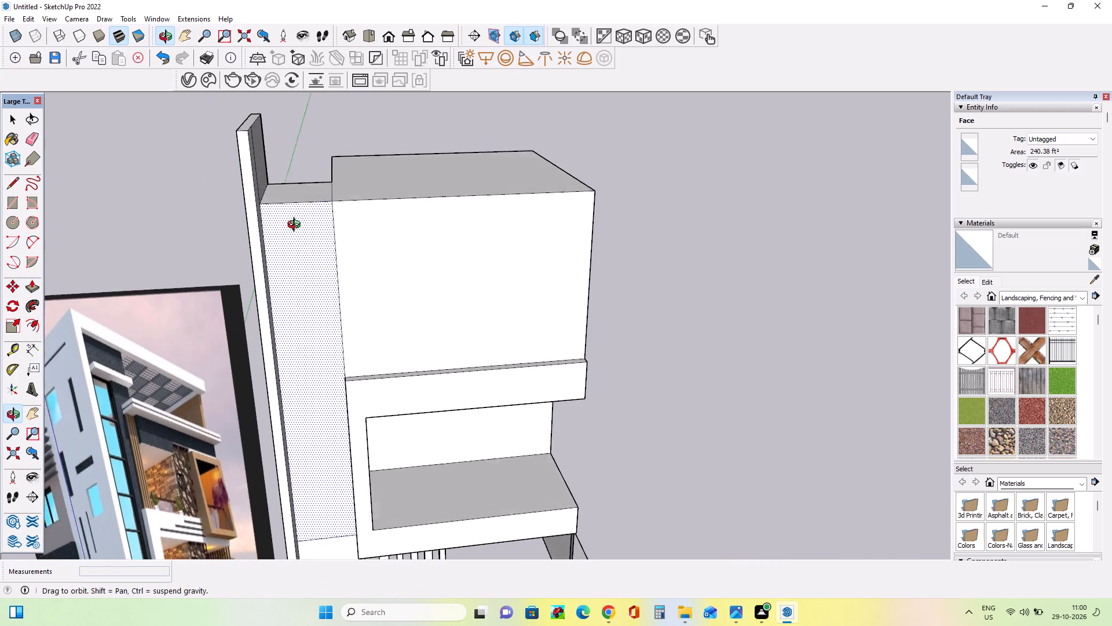
middle_click_drag(297, 226, 286, 222)
middle_click_drag(301, 263, 305, 272)
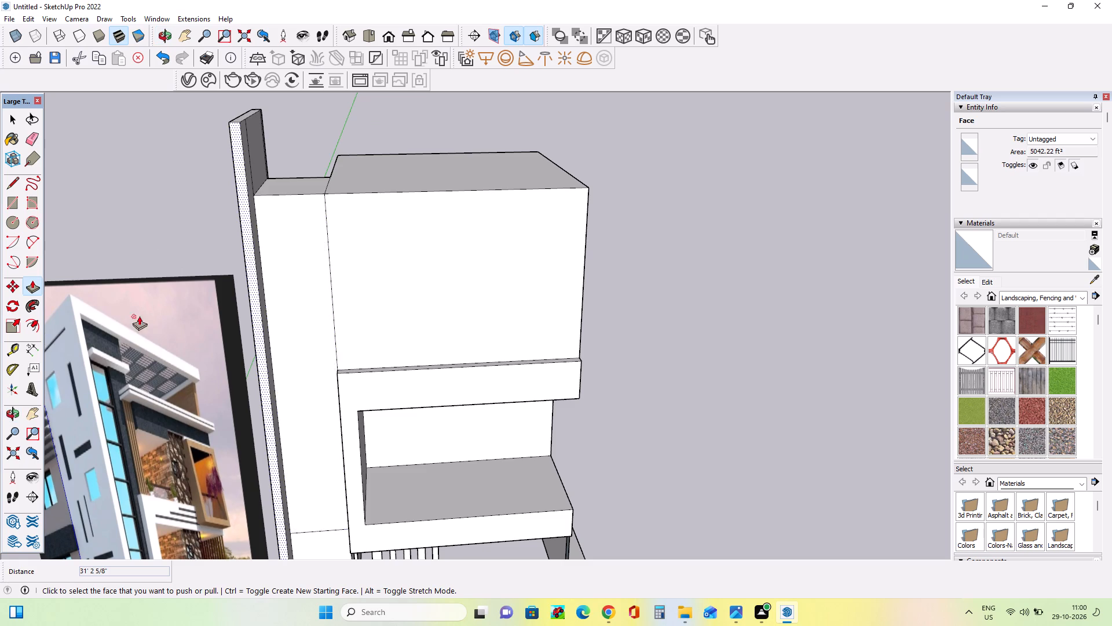
middle_click_drag(320, 245, 331, 263)
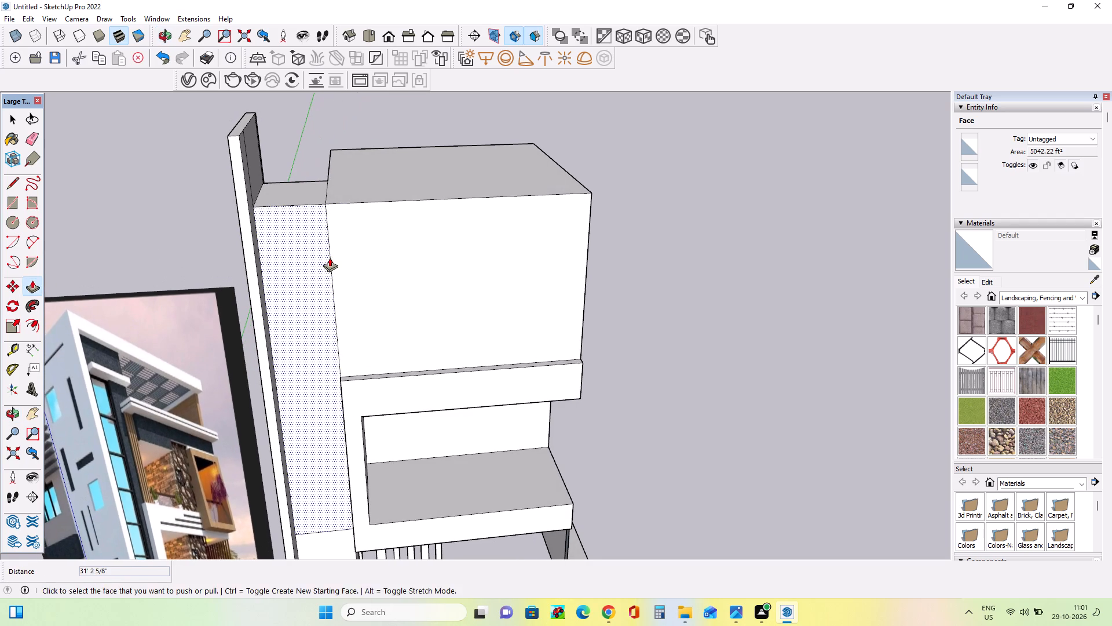
middle_click_drag(330, 257, 342, 251)
scroll(342, 251, "down", 1)
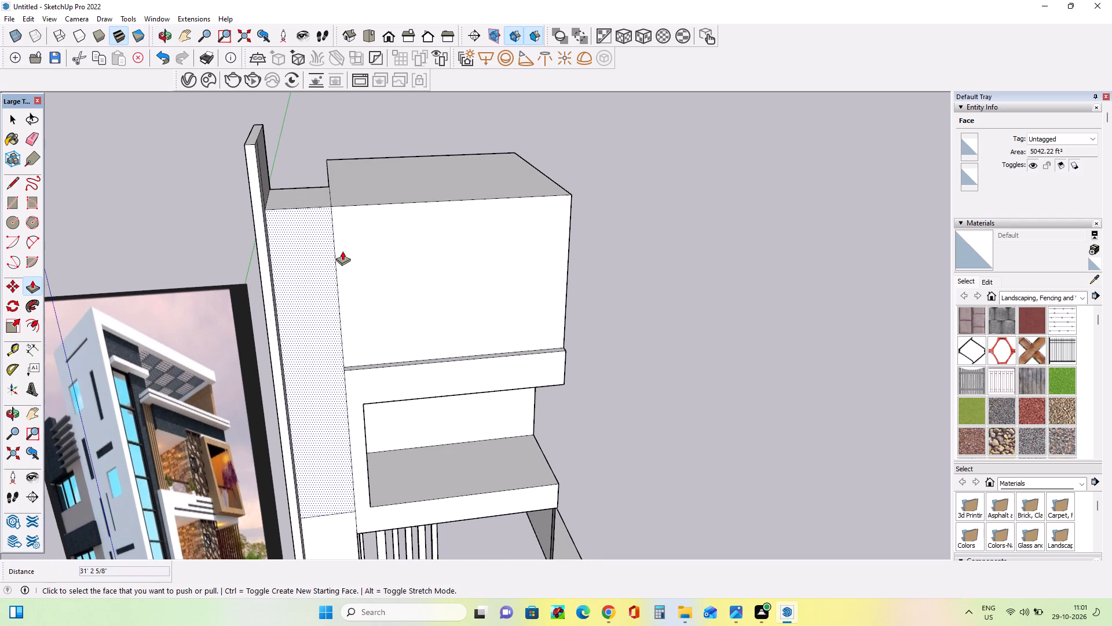
scroll(430, 269, "down", 3)
middle_click_drag(564, 299, 471, 311)
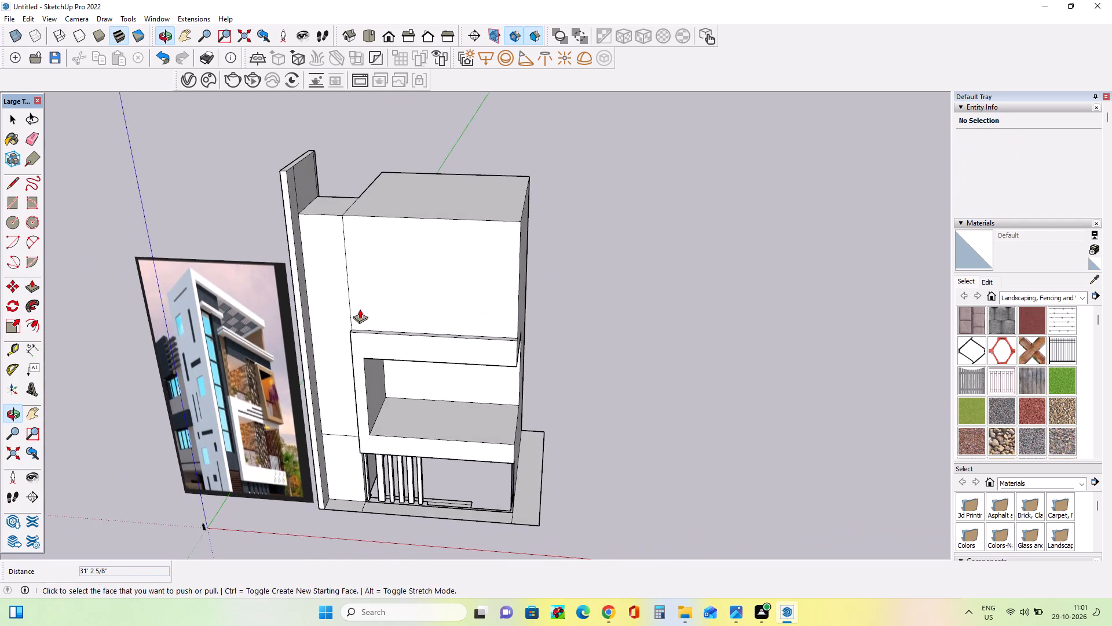
middle_click_drag(370, 297, 428, 257)
scroll(231, 384, "up", 7)
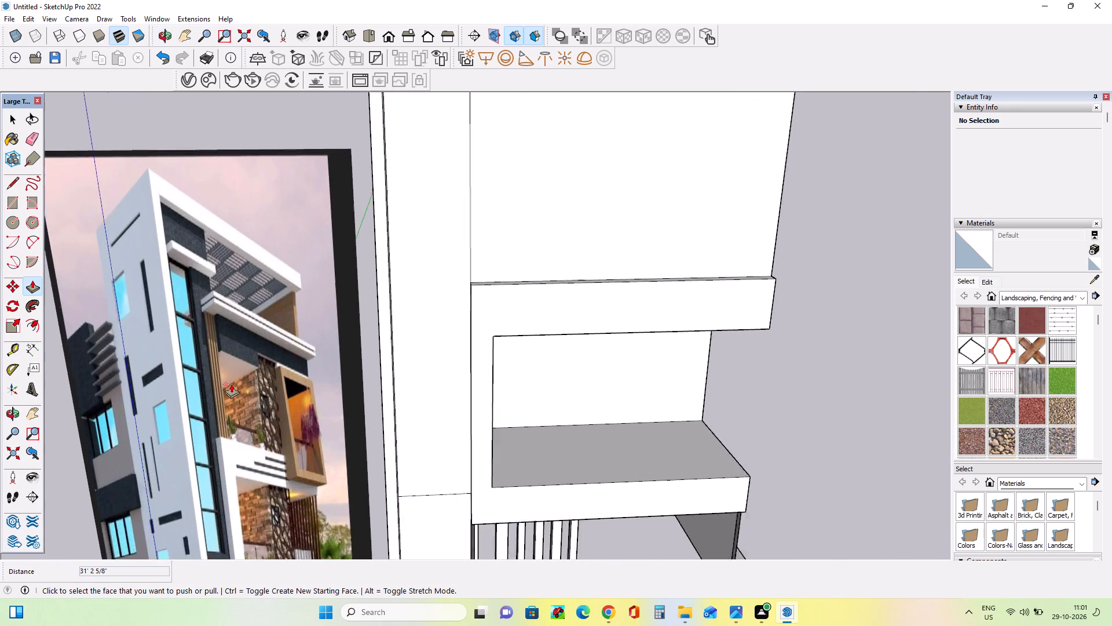
scroll(231, 384, "up", 1)
middle_click_drag(254, 362, 249, 327)
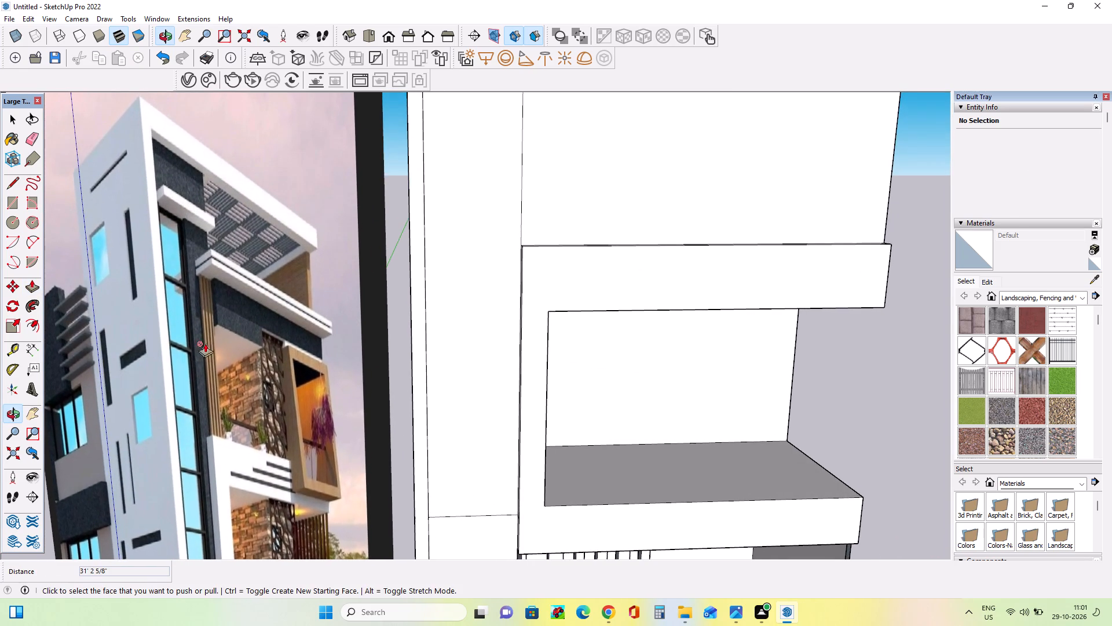
Push/Pull the front face of the balcony frame outward about 2' 8" from the main block.
scroll(224, 387, "up", 3)
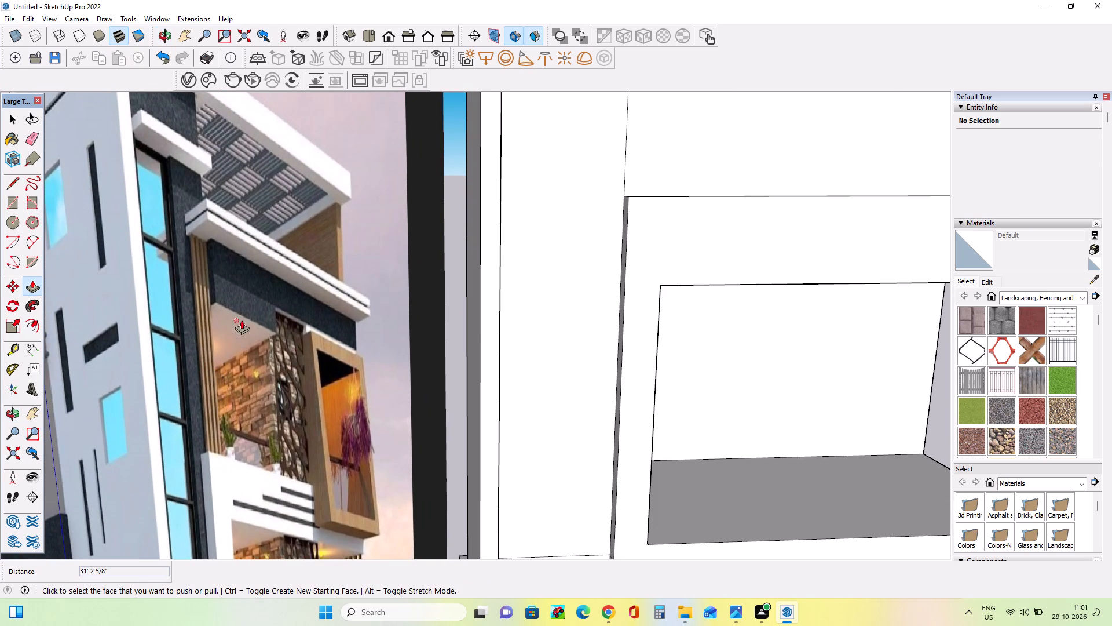
middle_click_drag(242, 320, 228, 328)
scroll(228, 328, "down", 3)
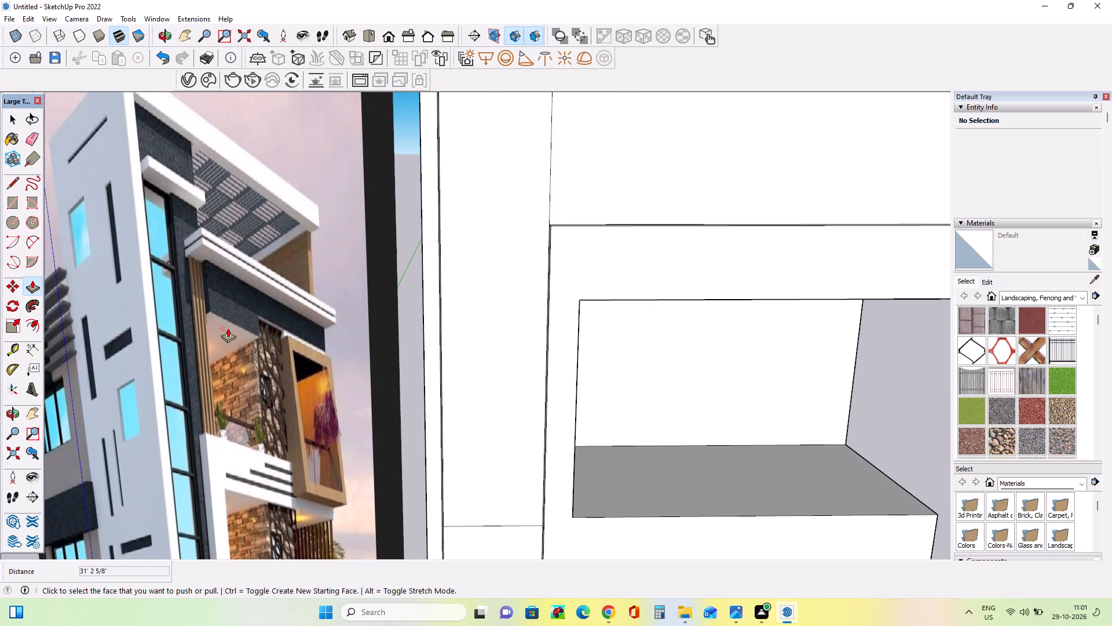
scroll(228, 328, "down", 3)
middle_click_drag(475, 289, 446, 341)
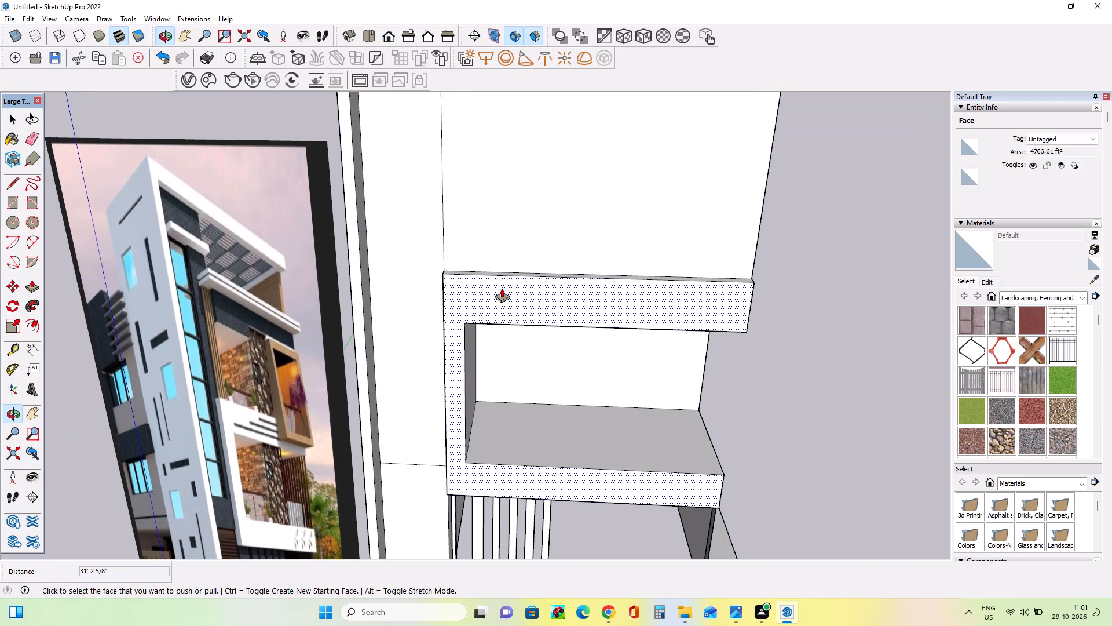
left_click(498, 286)
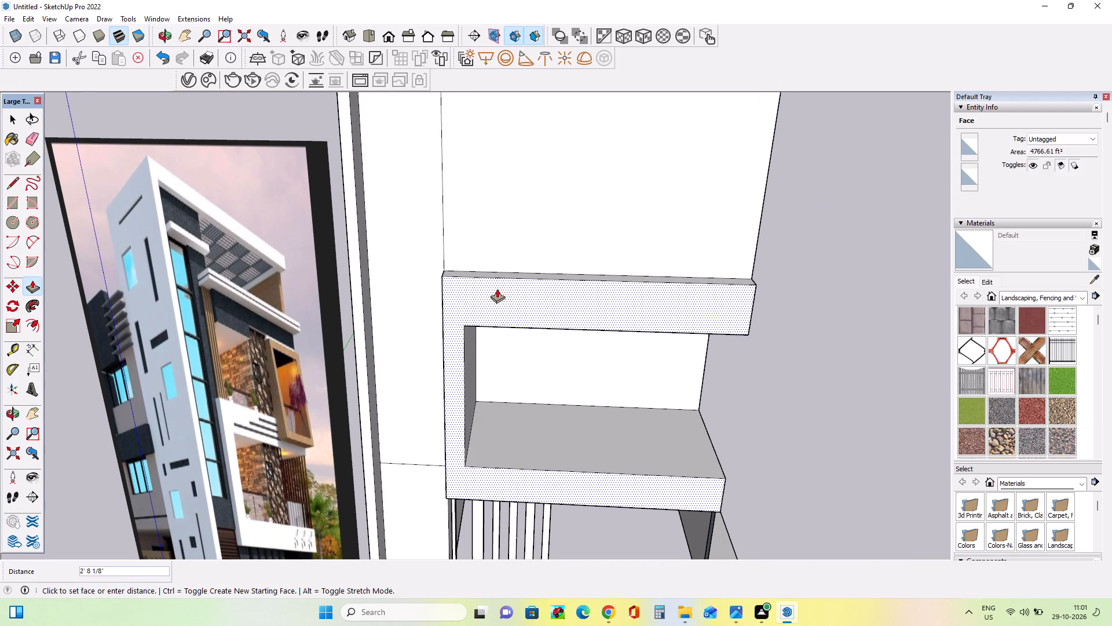
Compare the thickened balcony frame and the overall massing of the model with the reference image.
middle_click_drag(394, 332, 542, 306)
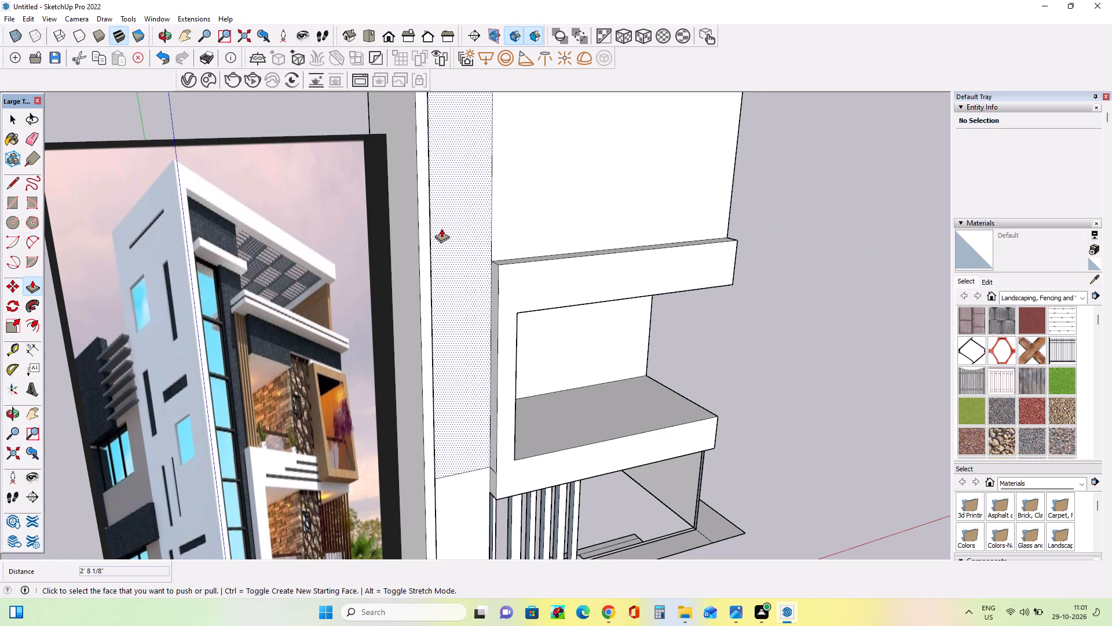
middle_click_drag(501, 252, 487, 284)
scroll(528, 277, "down", 3)
middle_click_drag(589, 286, 533, 285)
middle_click_drag(538, 255, 554, 257)
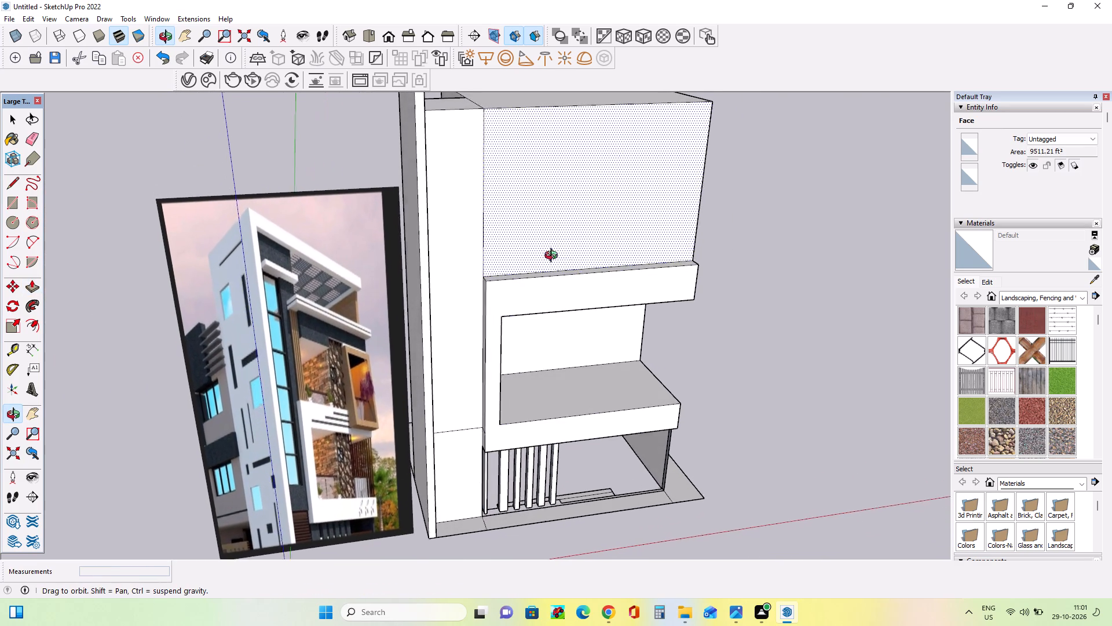
middle_click_drag(554, 257, 591, 326)
scroll(515, 237, "up", 4)
middle_click_drag(506, 348, 493, 259)
scroll(163, 398, "up", 2)
scroll(165, 398, "down", 2)
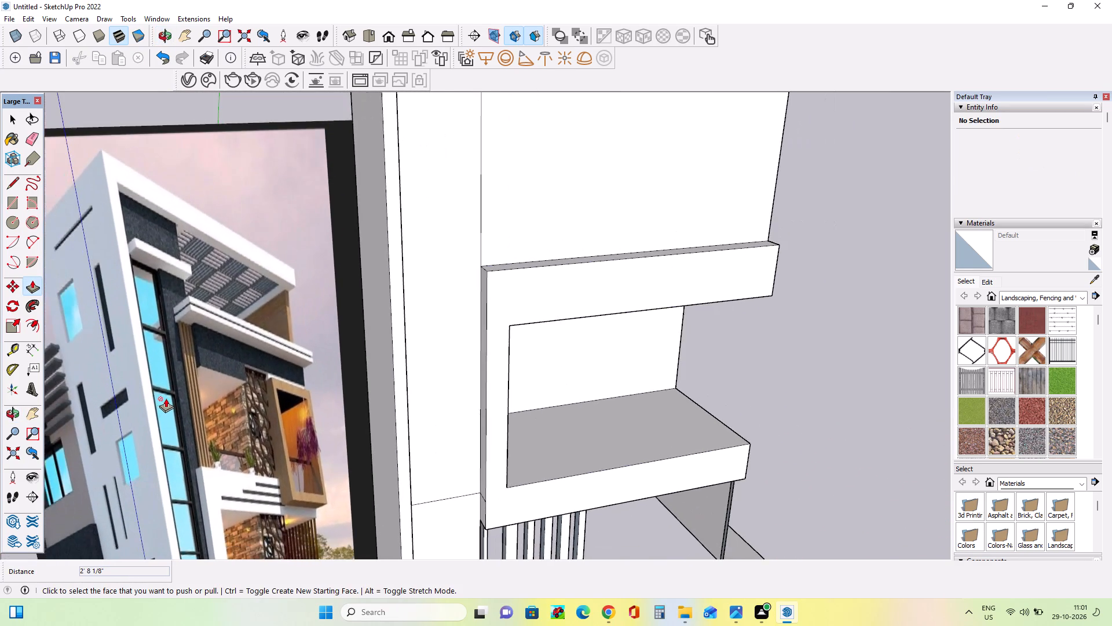
scroll(168, 397, "down", 2)
middle_click_drag(212, 374, 218, 388)
scroll(218, 390, "down", 6)
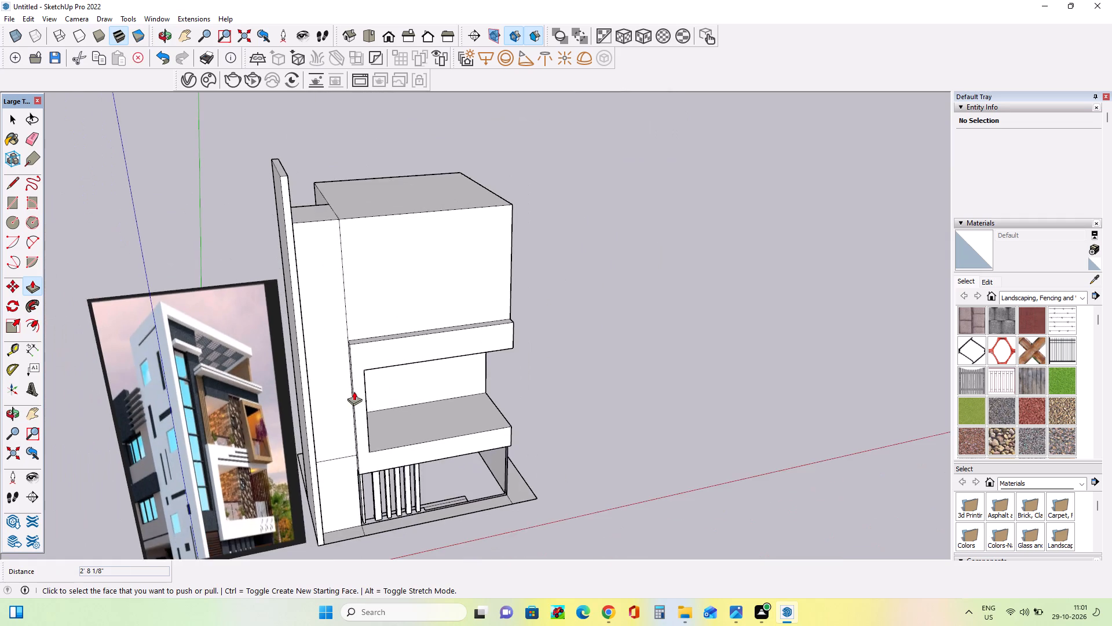
middle_click_drag(365, 377, 318, 366)
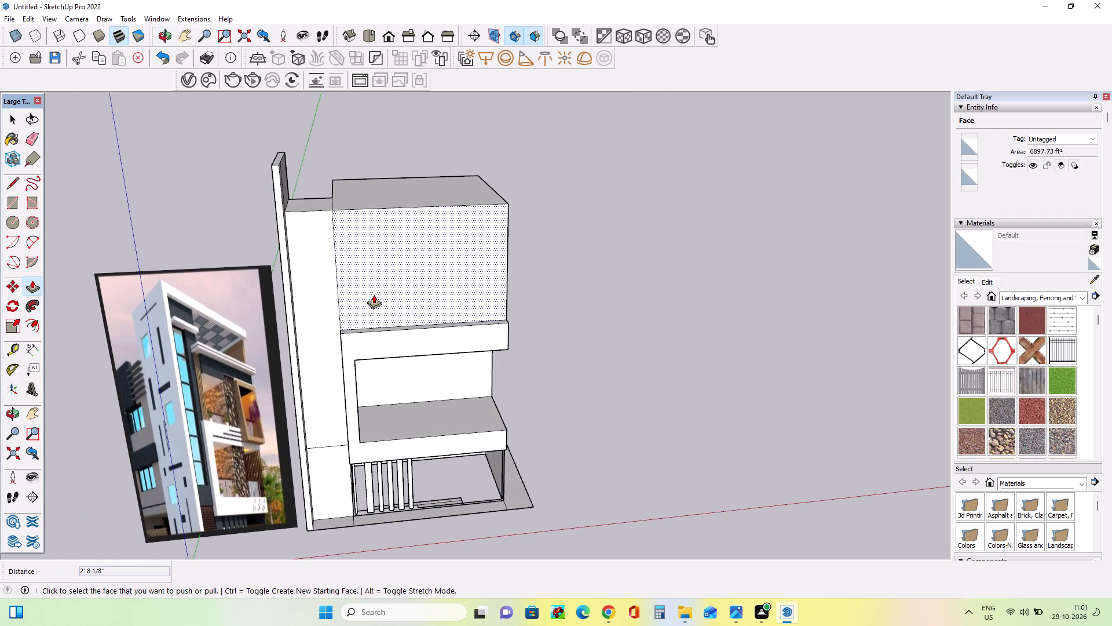
middle_click_drag(363, 281, 372, 296)
scroll(332, 341, "up", 3)
middle_click_drag(451, 373, 408, 373)
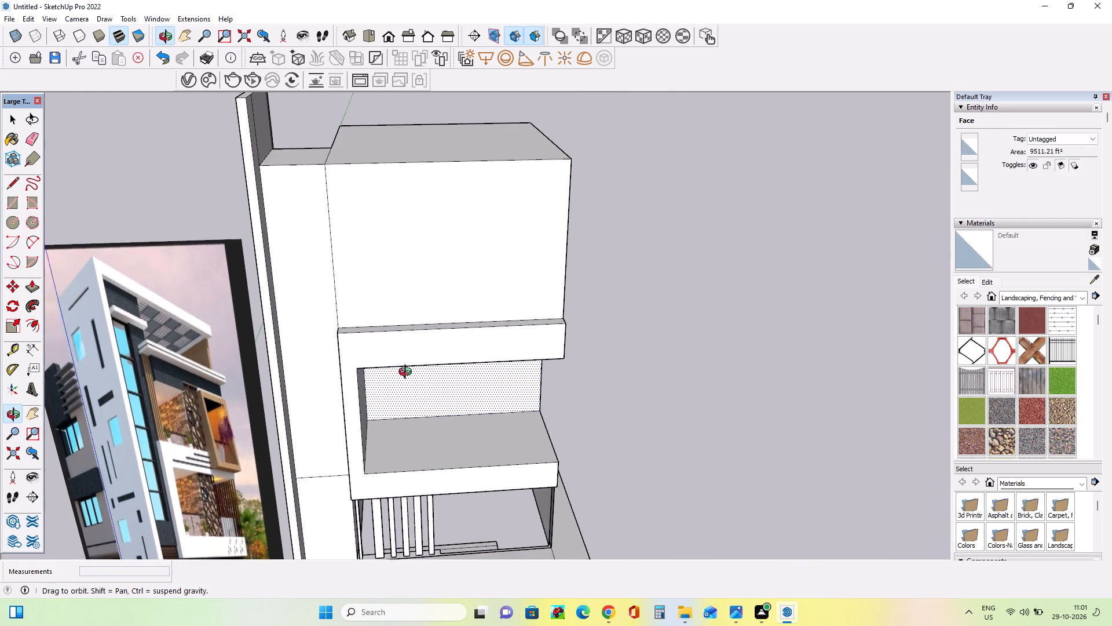
middle_click_drag(408, 373, 396, 373)
scroll(441, 334, "down", 1)
middle_click_drag(338, 324, 338, 321)
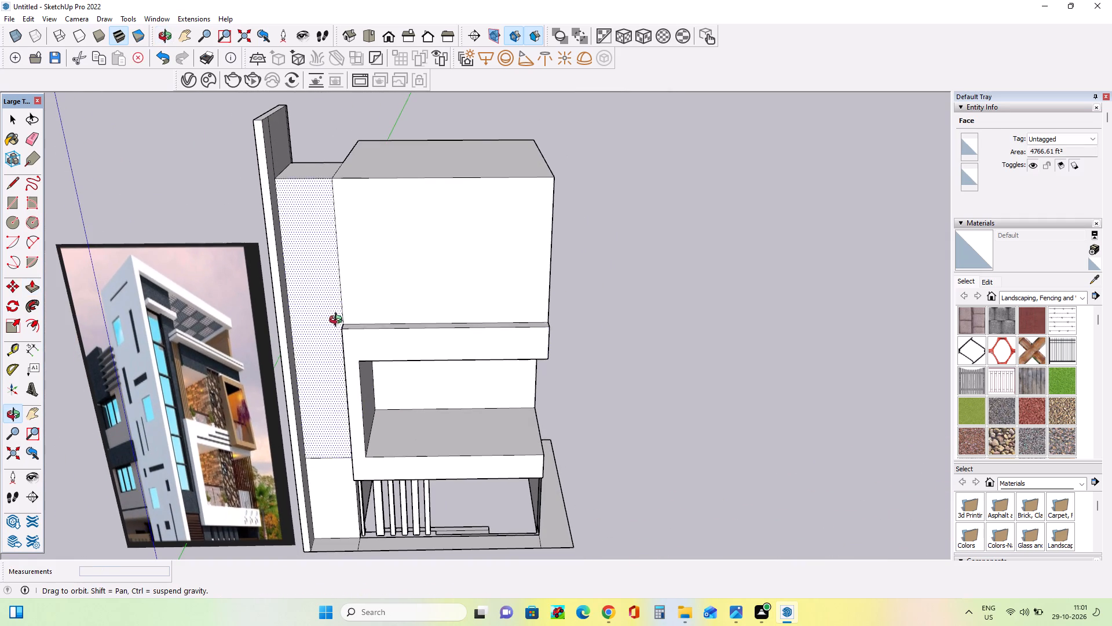
middle_click_drag(338, 321, 350, 300)
Examine the tall glazing strip, dark wall edge and upper balcony in the reference image against the narrow block.
scroll(164, 369, "up", 7)
middle_click_drag(208, 406, 185, 406)
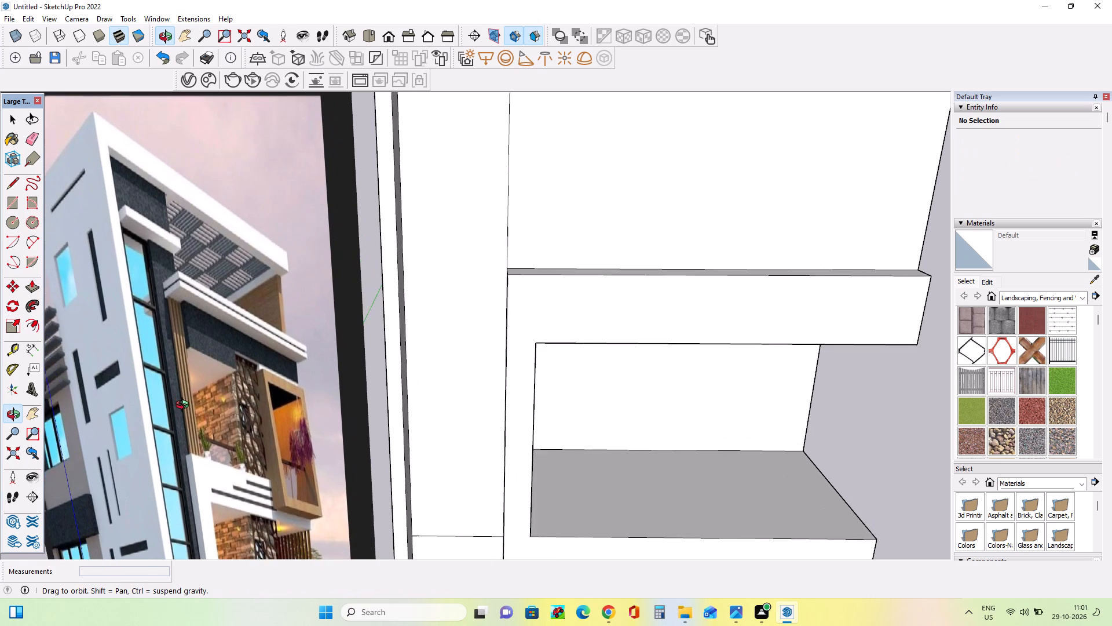
middle_click_drag(185, 406, 193, 401)
middle_click_drag(213, 394, 224, 406)
middle_click_drag(531, 395, 482, 402)
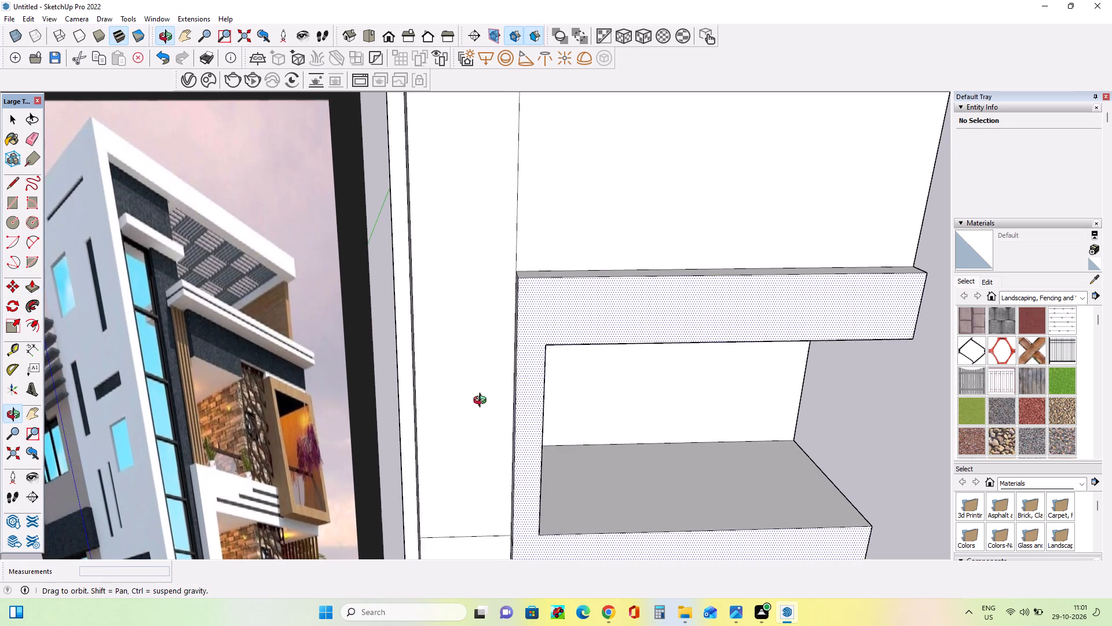
middle_click_drag(482, 402, 427, 432)
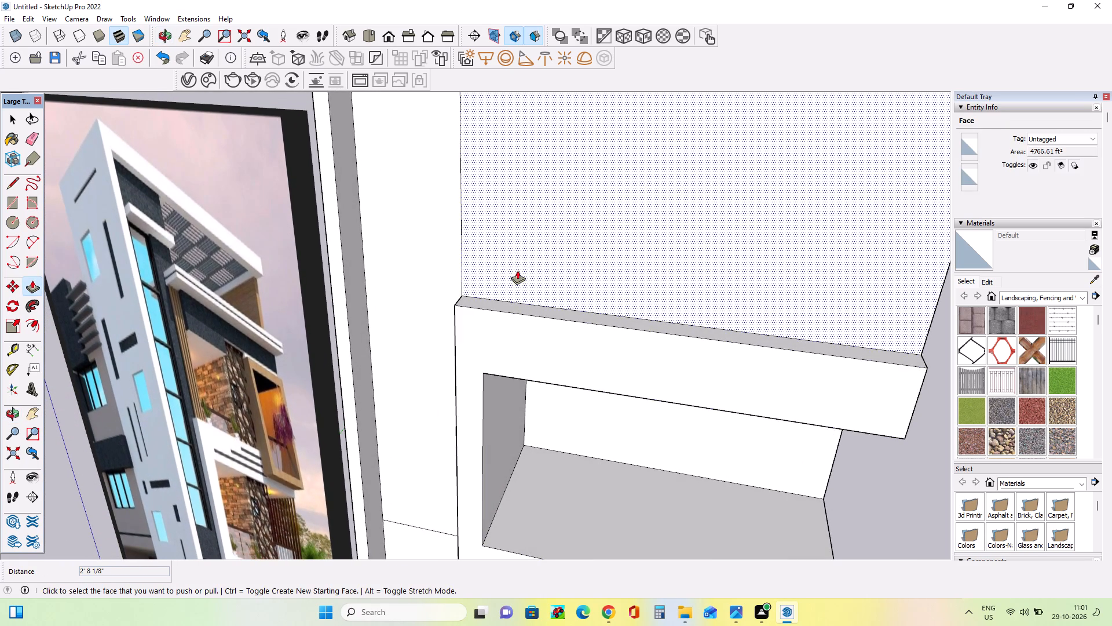
scroll(202, 402, "up", 9)
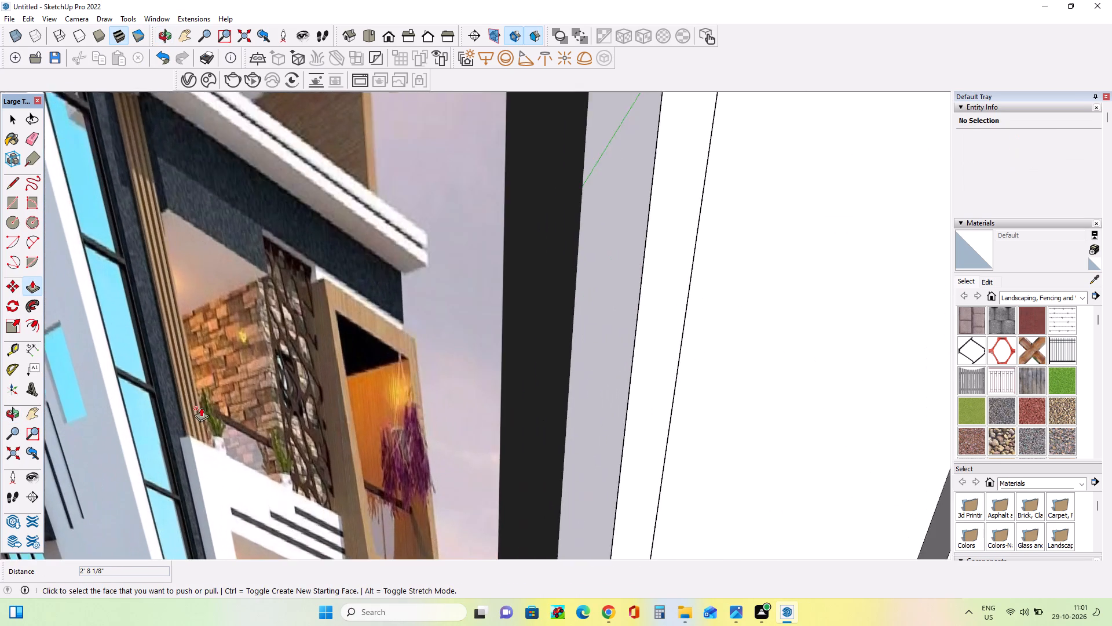
scroll(201, 407, "up", 2)
scroll(201, 412, "down", 7)
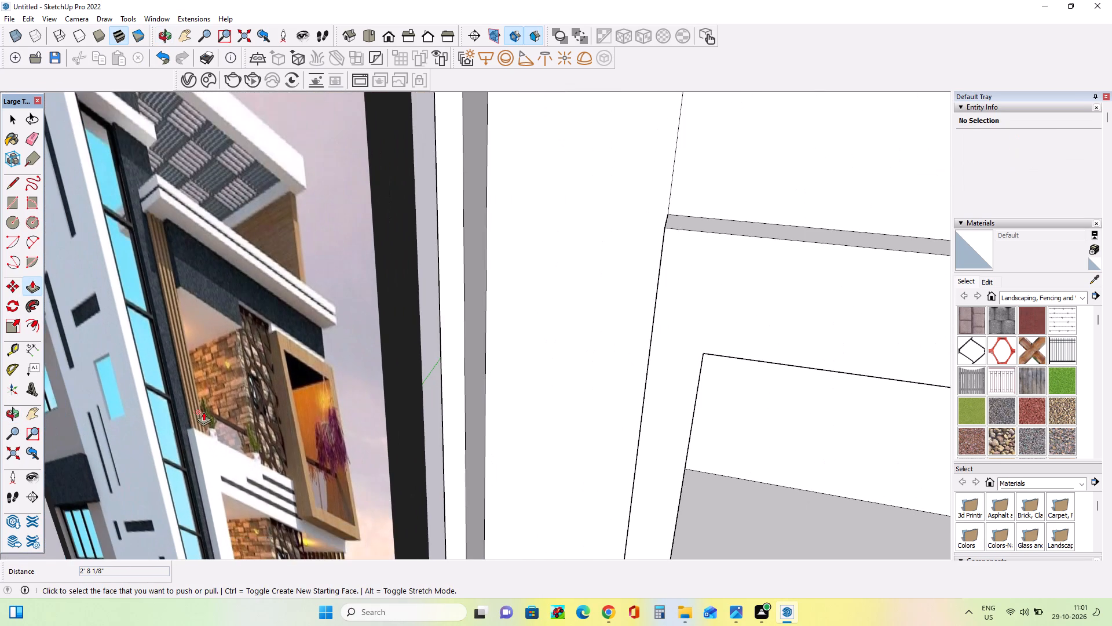
scroll(178, 381, "down", 2)
middle_click_drag(180, 399, 182, 404)
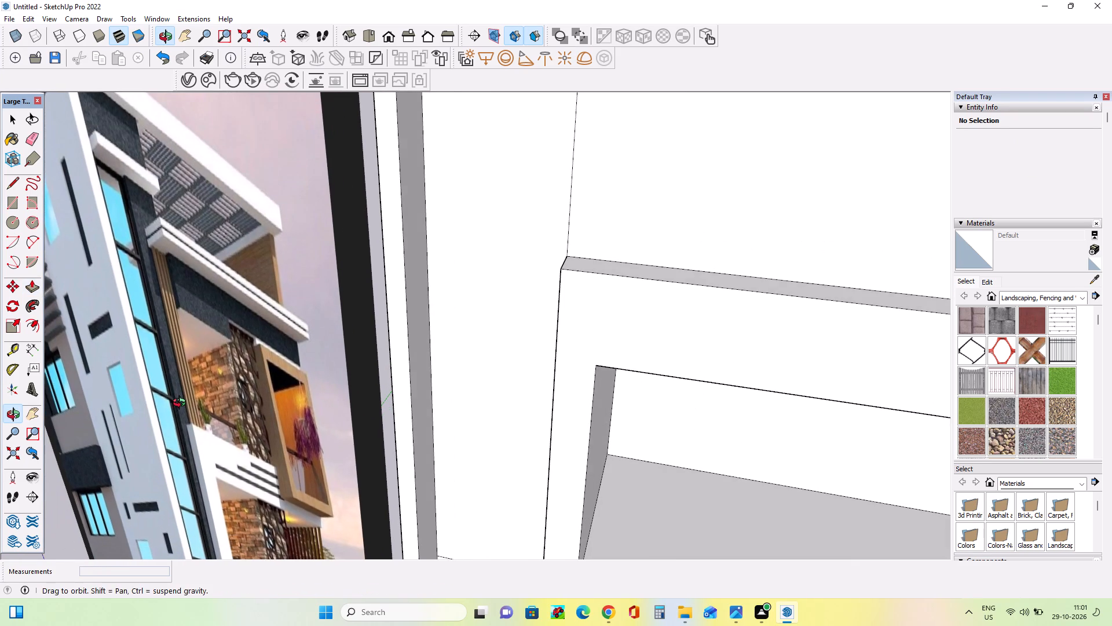
middle_click_drag(182, 404, 182, 407)
scroll(189, 399, "up", 7)
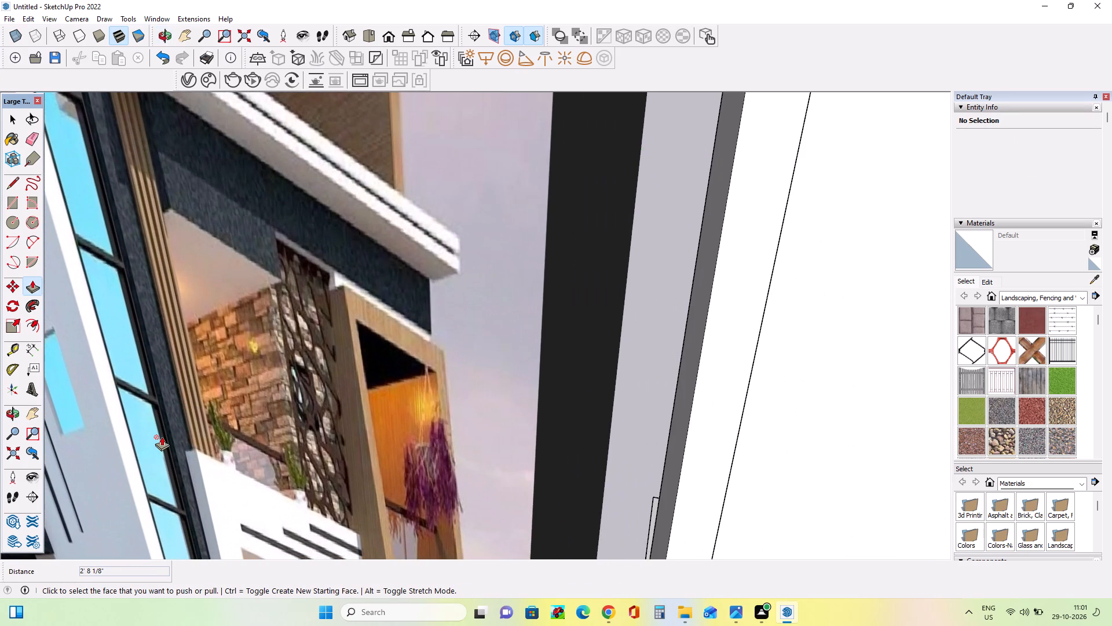
scroll(162, 436, "down", 8)
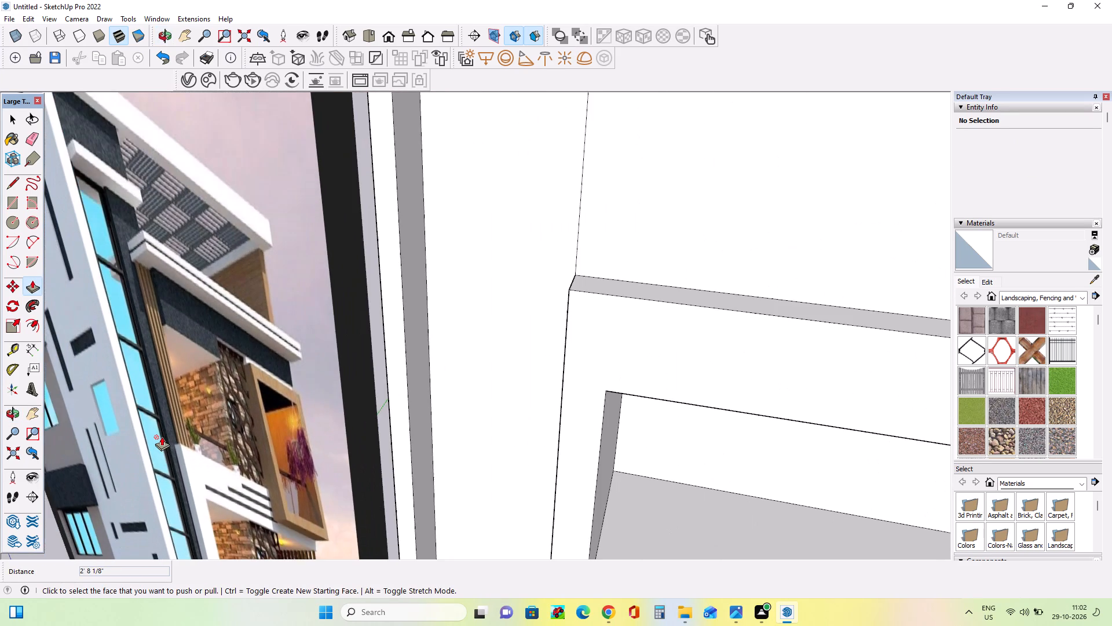
scroll(162, 436, "down", 4)
Push/Pull the upper front face of the narrow block beside the fin wall by about 1' 6".
middle_click_drag(263, 421, 313, 412)
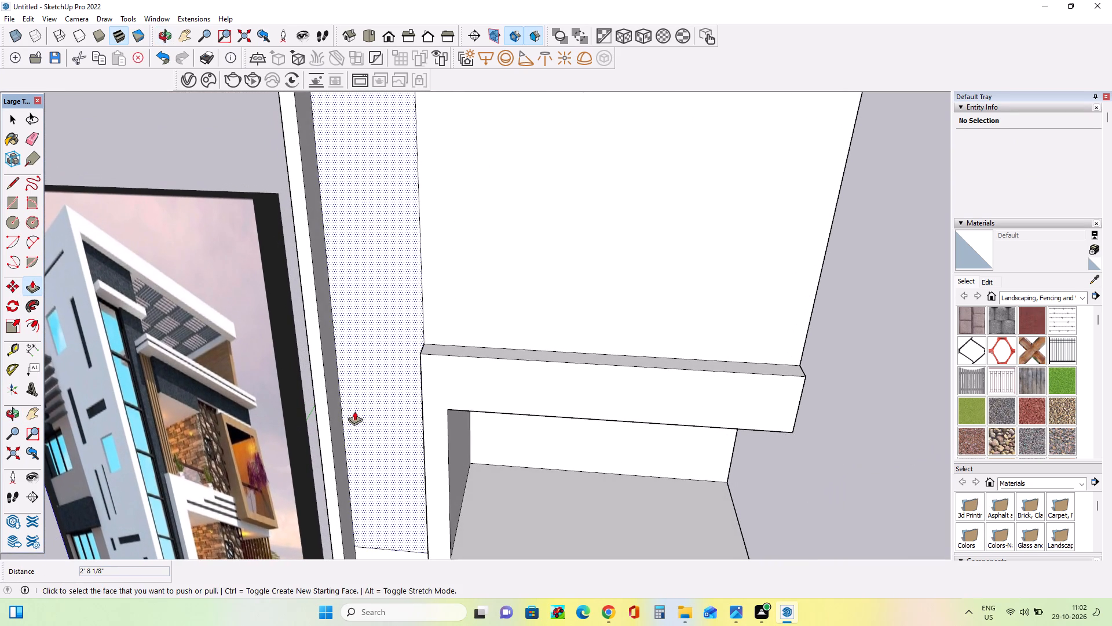
left_click(360, 410)
Inspect the adjusted narrow block and the upper storey from several angles against the reference image.
middle_click_drag(408, 419, 425, 432)
scroll(425, 432, "down", 5)
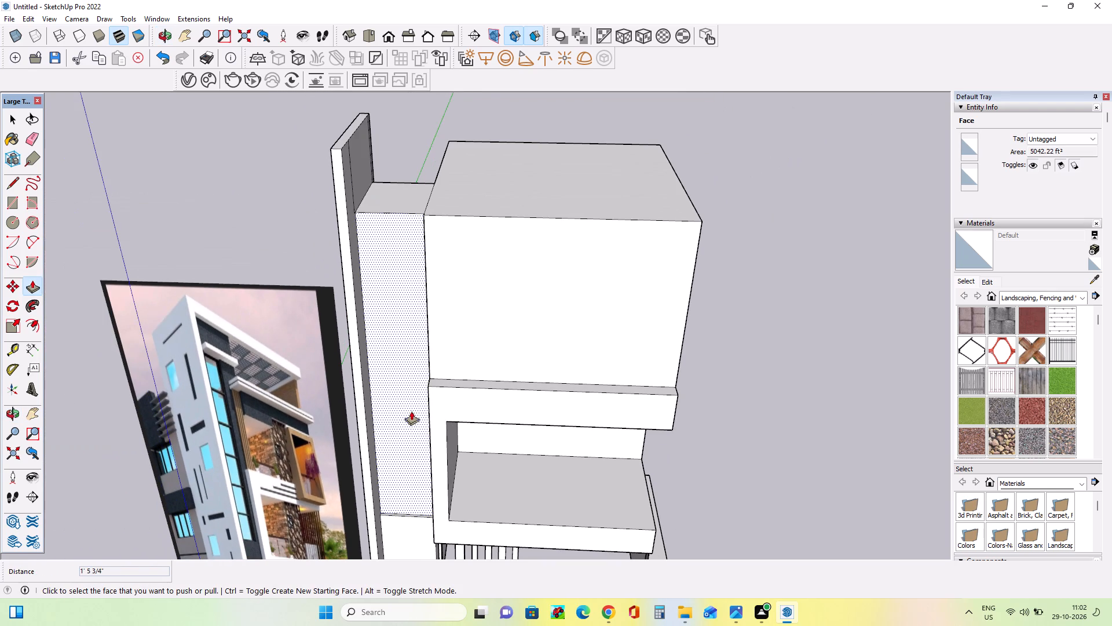
middle_click_drag(404, 359, 457, 248)
scroll(403, 305, "up", 4)
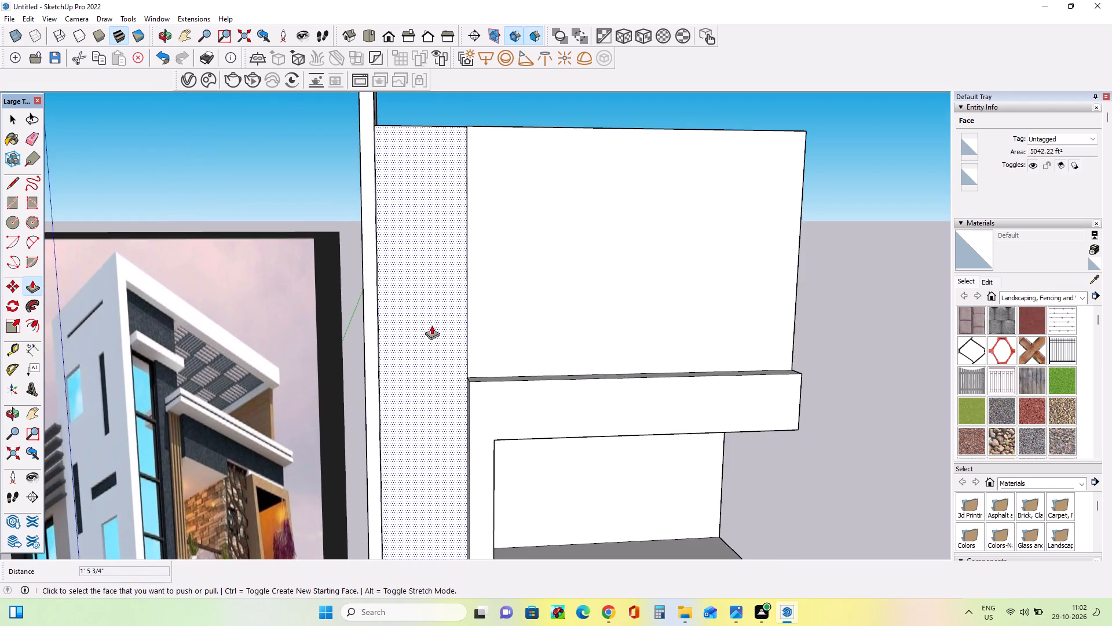
middle_click_drag(437, 333, 430, 342)
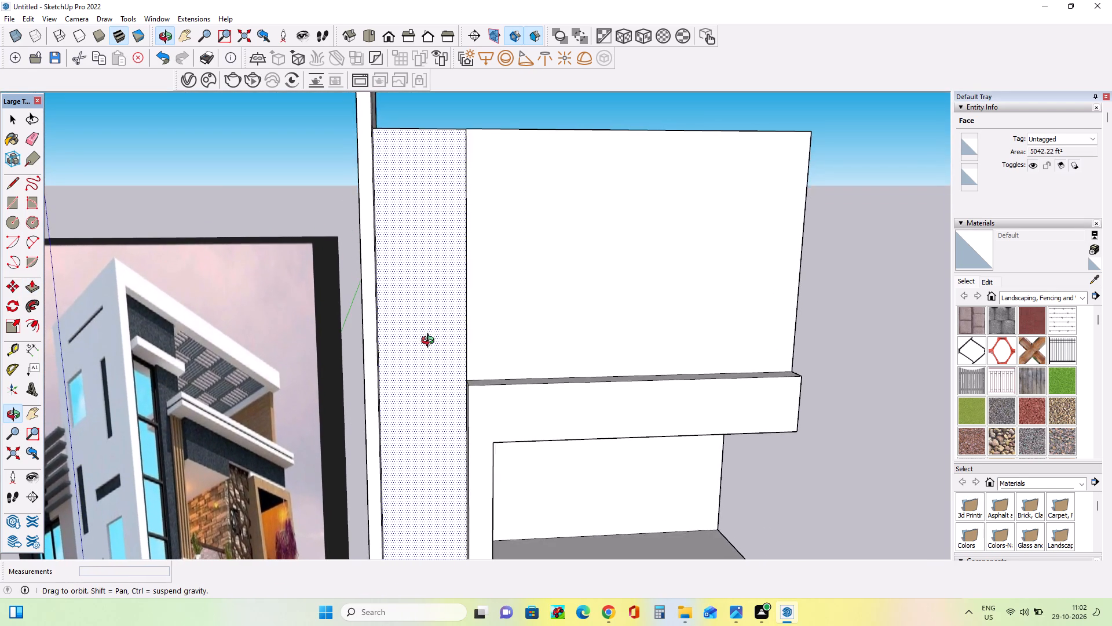
middle_click_drag(430, 342, 426, 347)
middle_click_drag(518, 344, 498, 351)
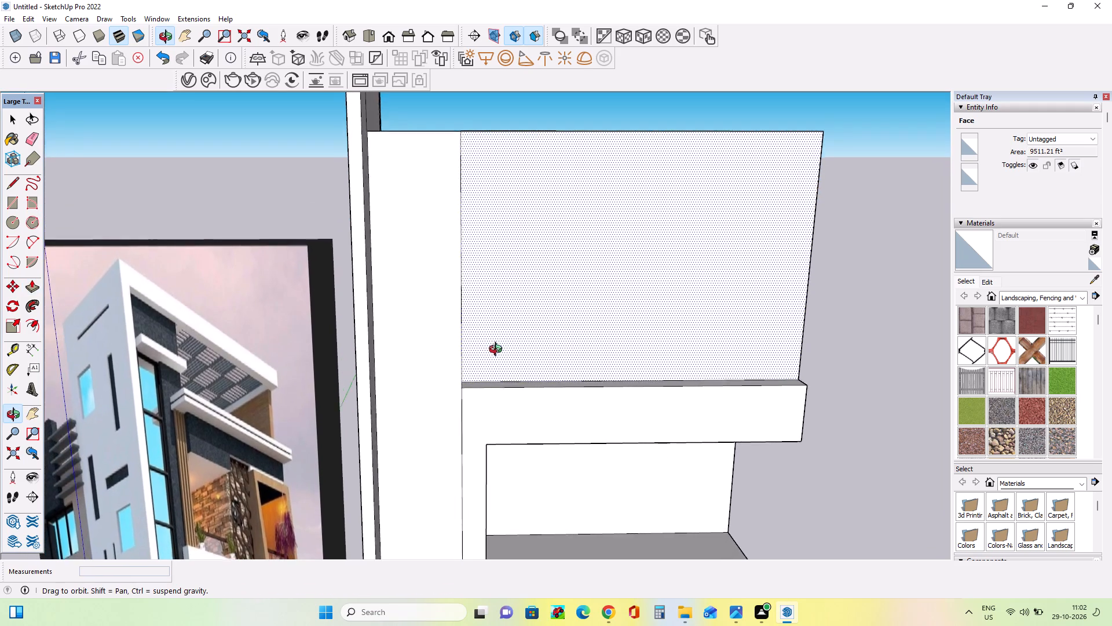
middle_click_drag(498, 351, 493, 346)
scroll(493, 346, "down", 2)
middle_click_drag(498, 343, 518, 300)
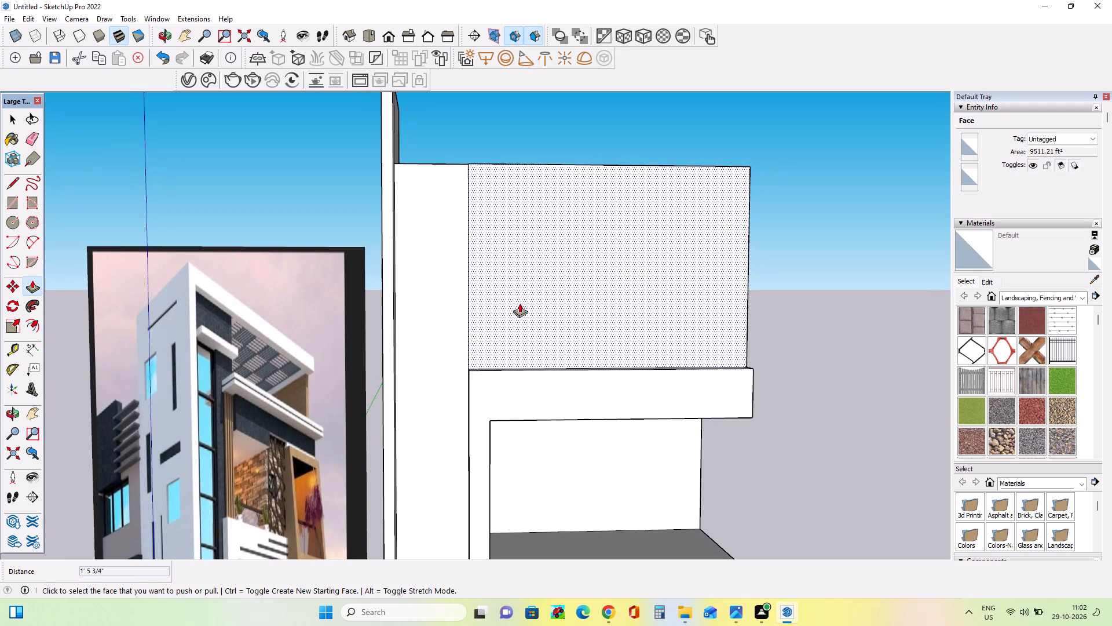
middle_click_drag(478, 316, 478, 322)
scroll(409, 320, "down", 3)
middle_click_drag(588, 325, 589, 352)
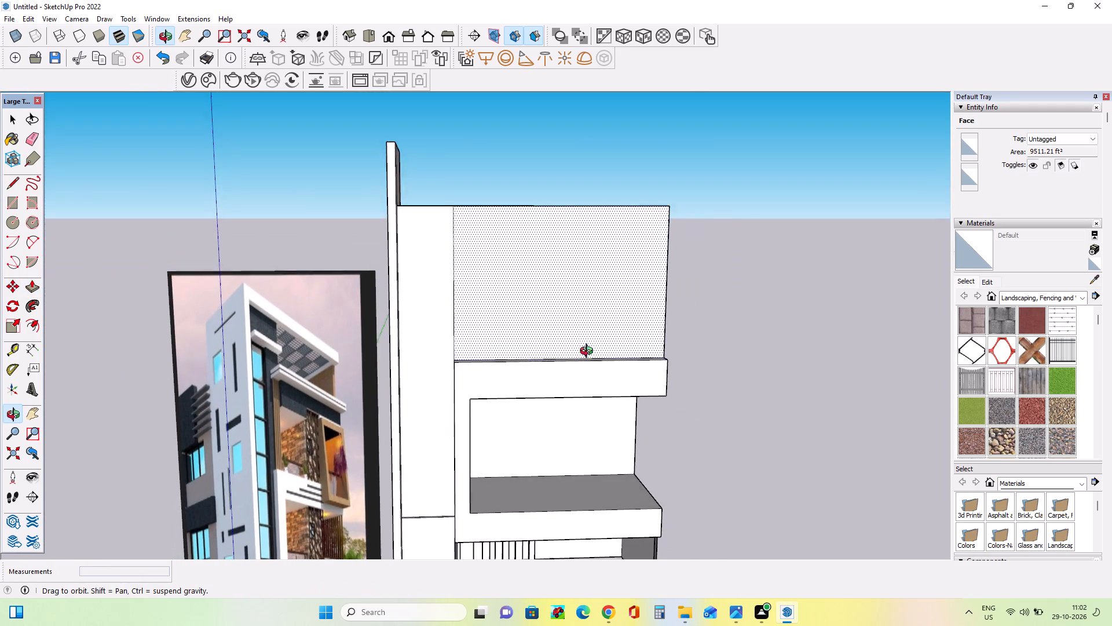
middle_click_drag(589, 352, 567, 347)
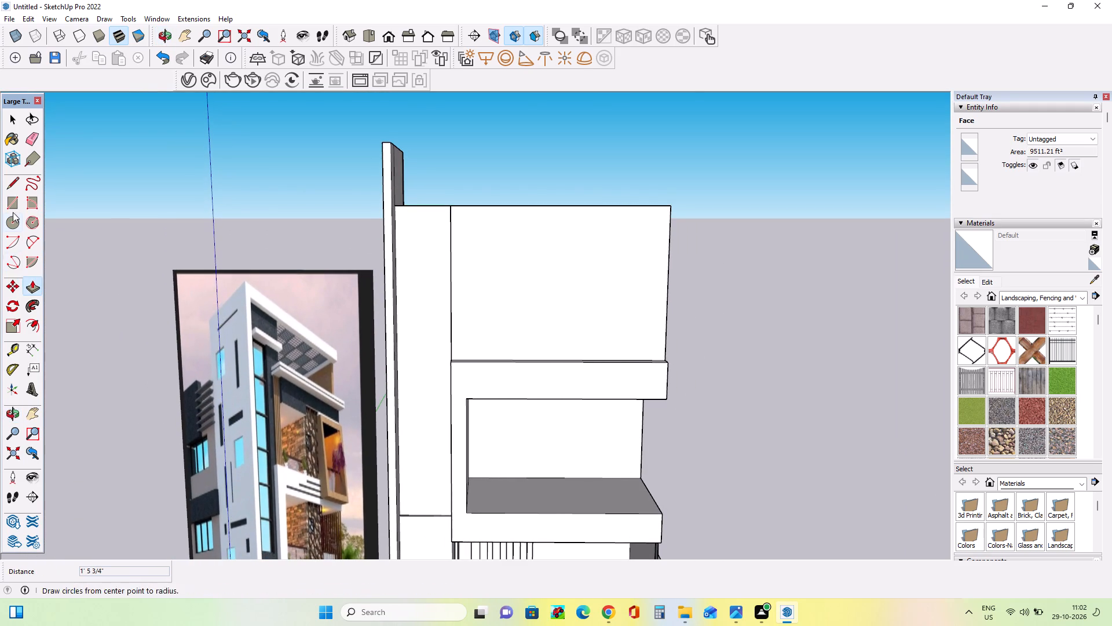
Examine the cornice, vertical slats and dark wall beside the glazing in the reference image's upper storeys.
left_click(13, 201)
middle_click_drag(460, 332, 472, 352)
scroll(412, 285, "up", 3)
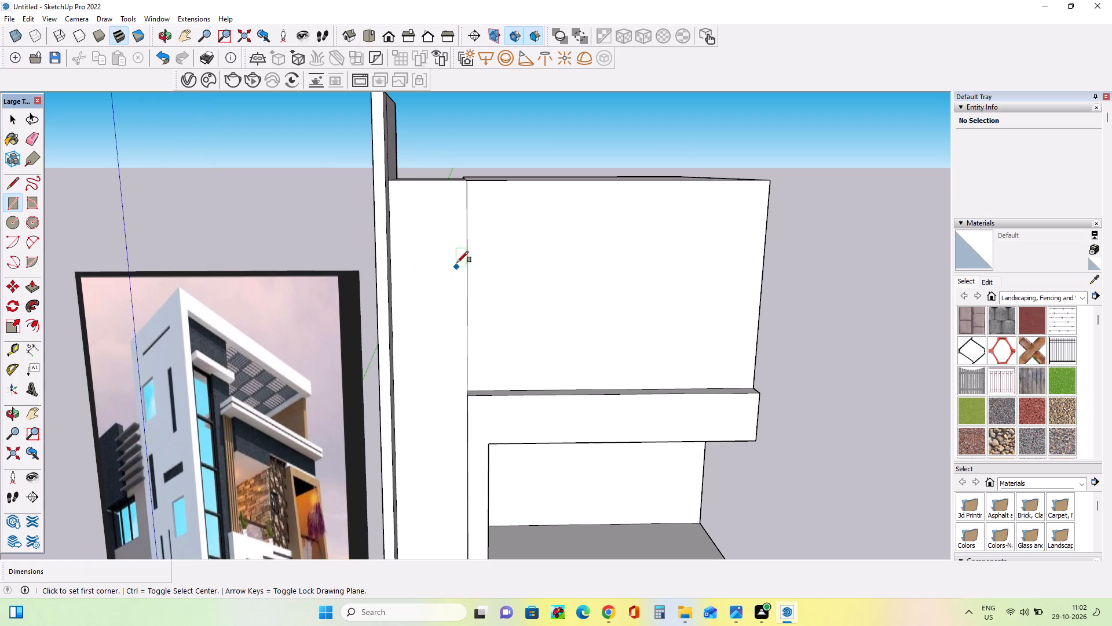
scroll(226, 451, "up", 11)
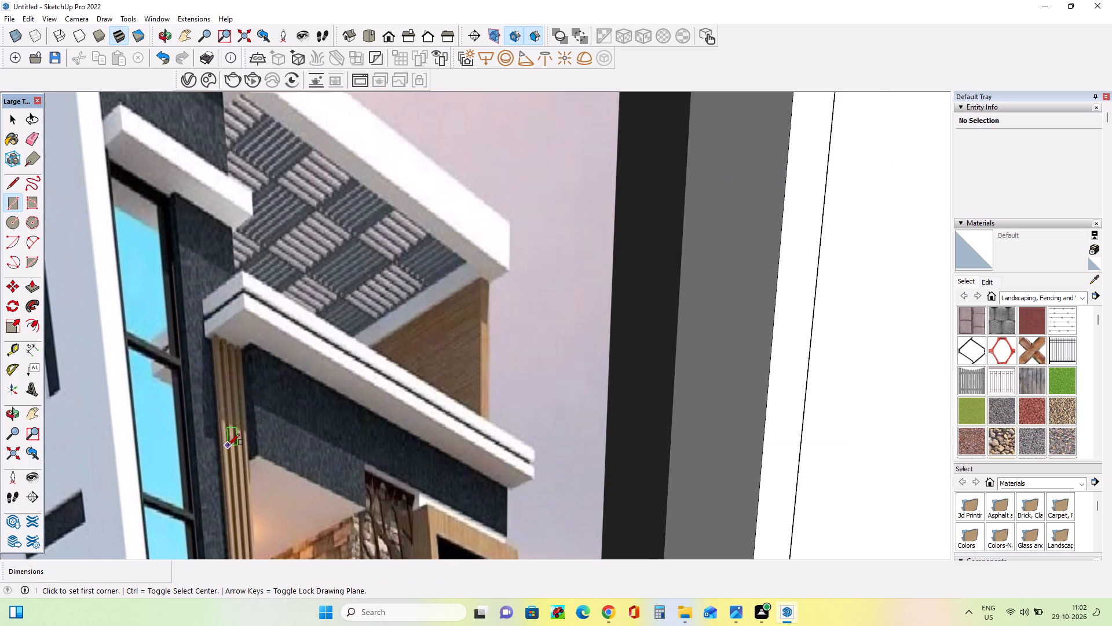
scroll(228, 445, "up", 1)
scroll(230, 432, "down", 8)
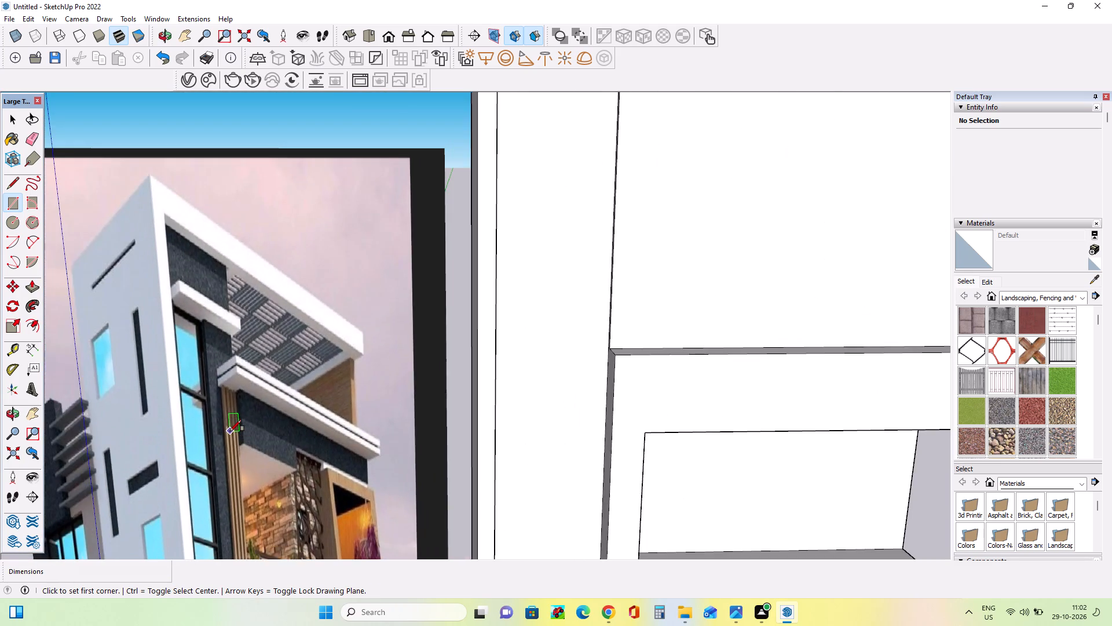
scroll(230, 431, "down", 6)
middle_click_drag(469, 383, 482, 392)
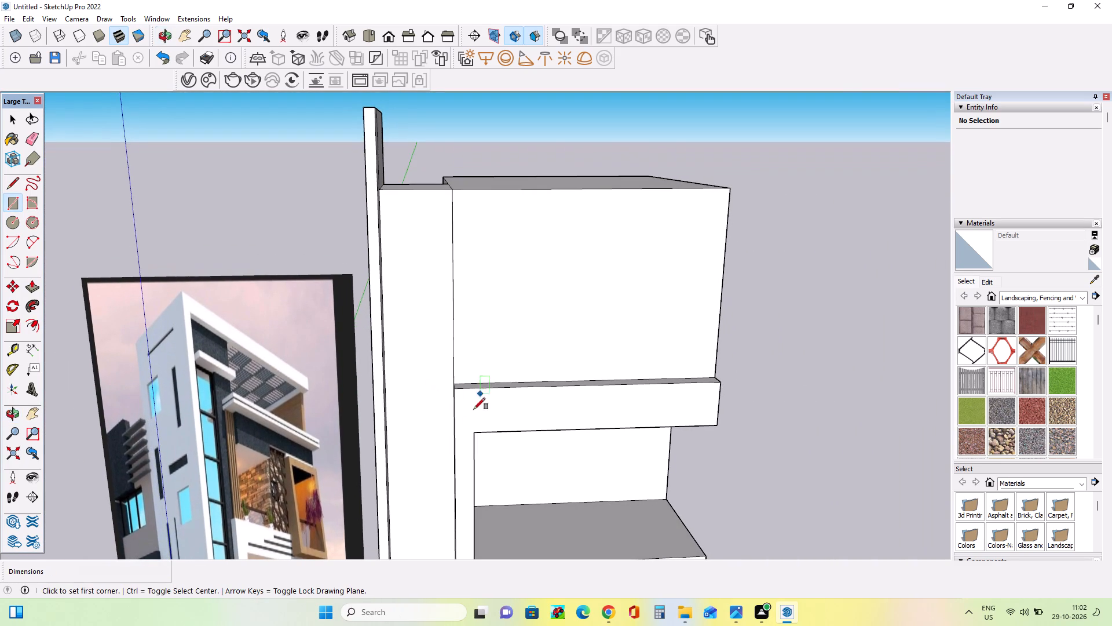
scroll(195, 559, "up", 4)
scroll(235, 500, "up", 4)
scroll(224, 417, "down", 3)
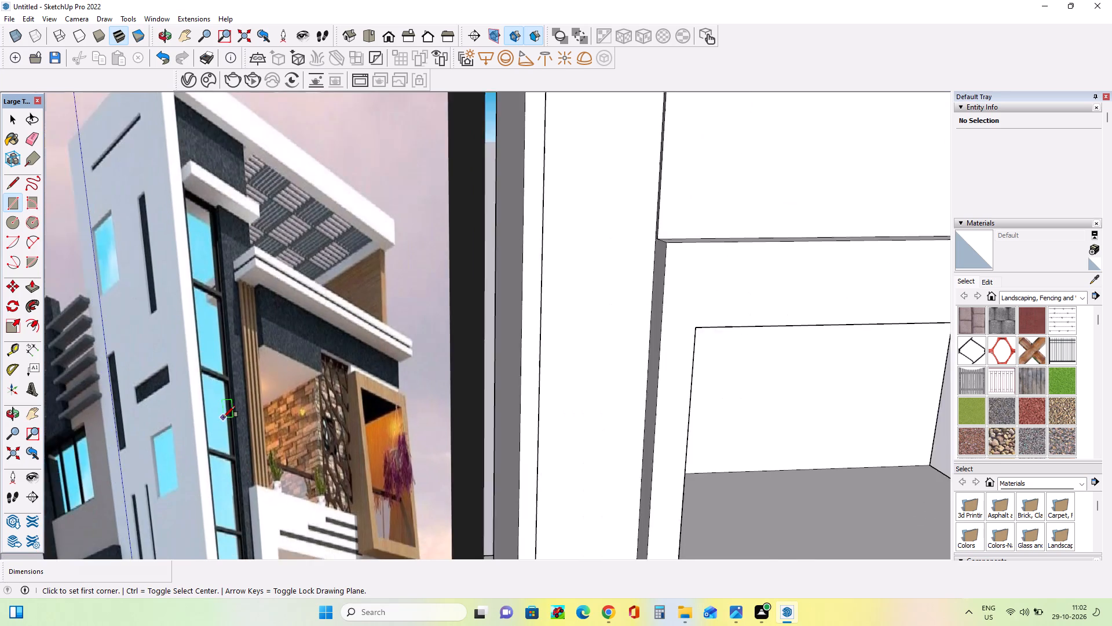
scroll(224, 417, "down", 8)
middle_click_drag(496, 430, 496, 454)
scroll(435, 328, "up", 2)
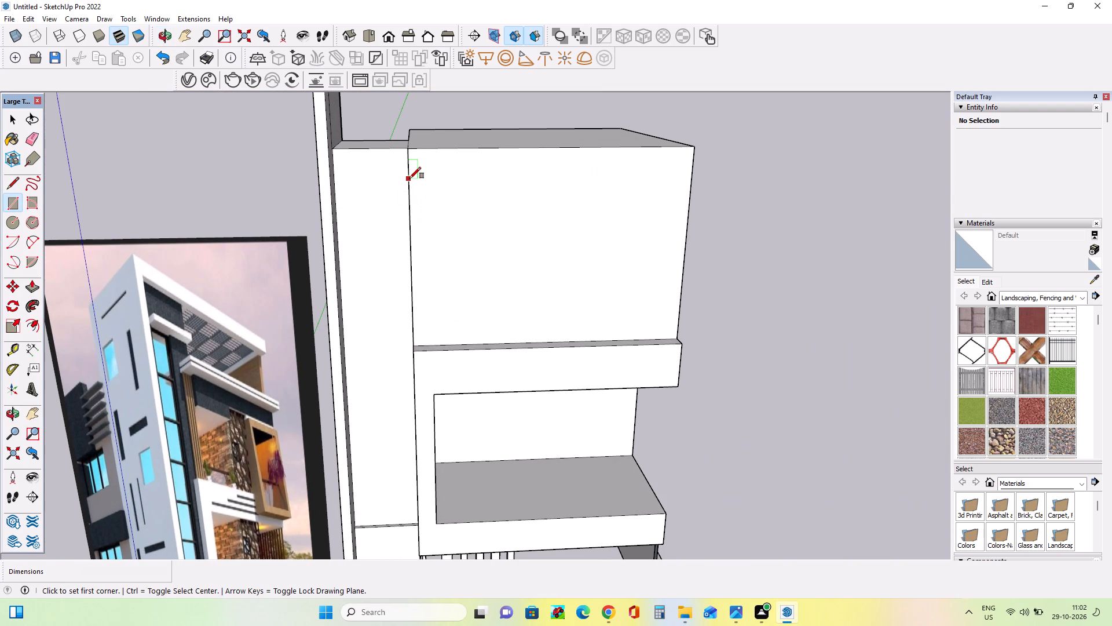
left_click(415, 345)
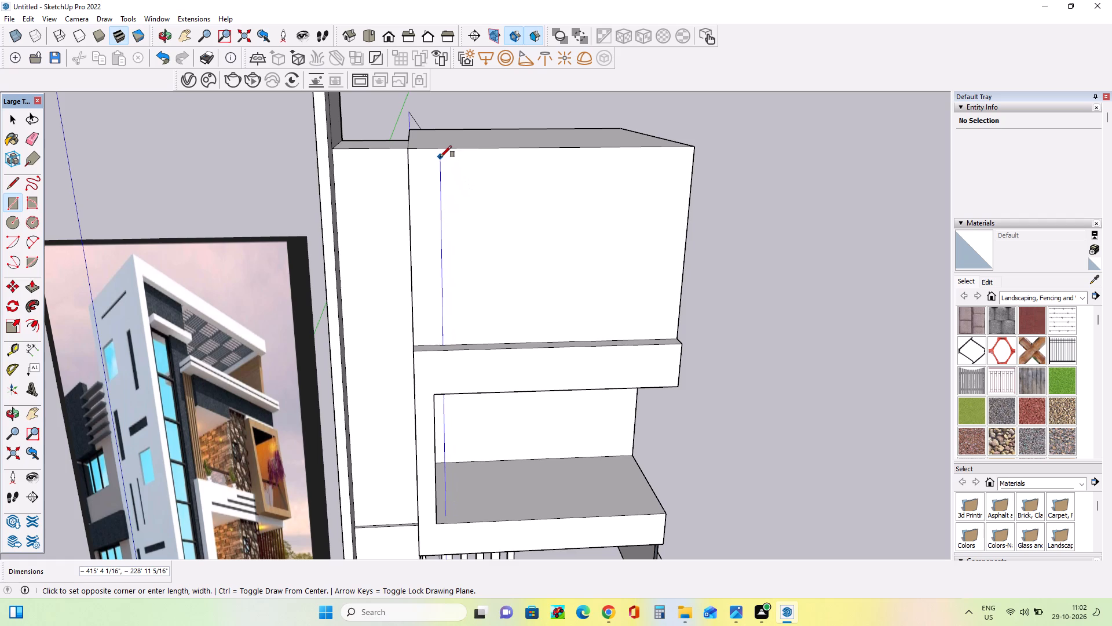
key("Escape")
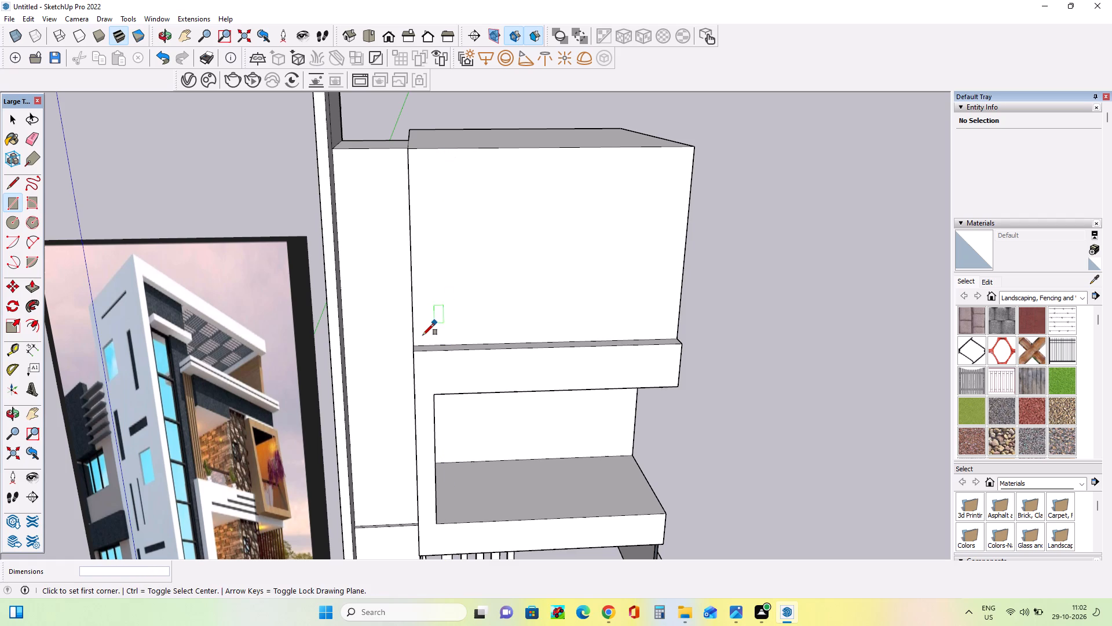
Draw a full-height rectangle about 16' 9" wide on the upper storey's front face, along its edge beside the narrow block.
left_click(417, 344)
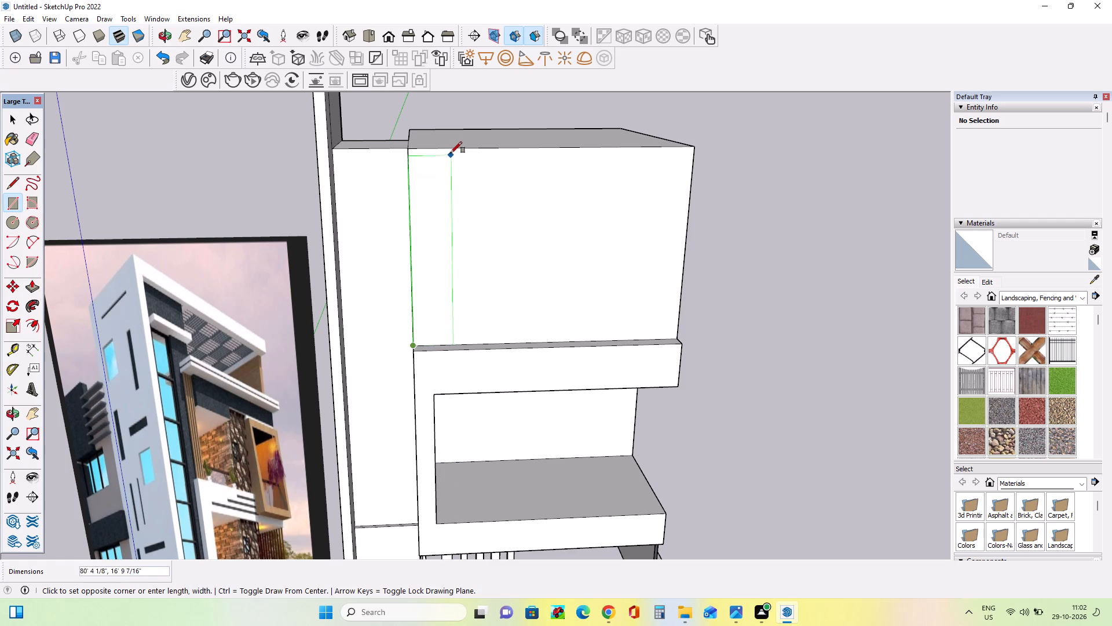
left_click(451, 151)
Examine the cornice and glazing edge in the reference image against the upper storey's front face.
middle_click_drag(537, 300, 544, 282)
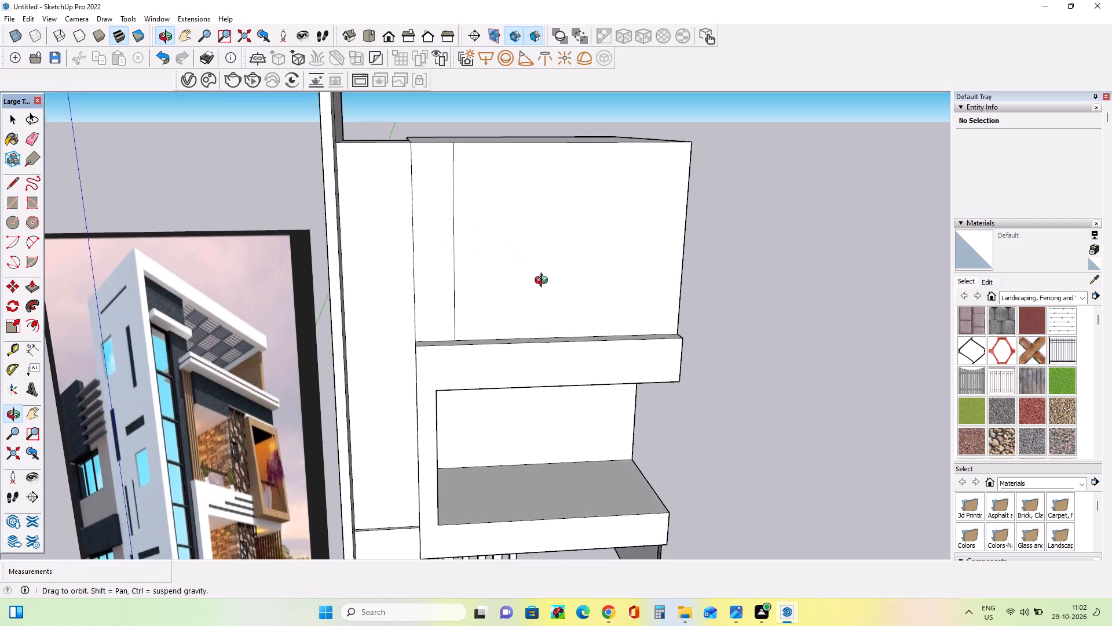
middle_click_drag(544, 282, 542, 281)
middle_click_drag(533, 295, 502, 293)
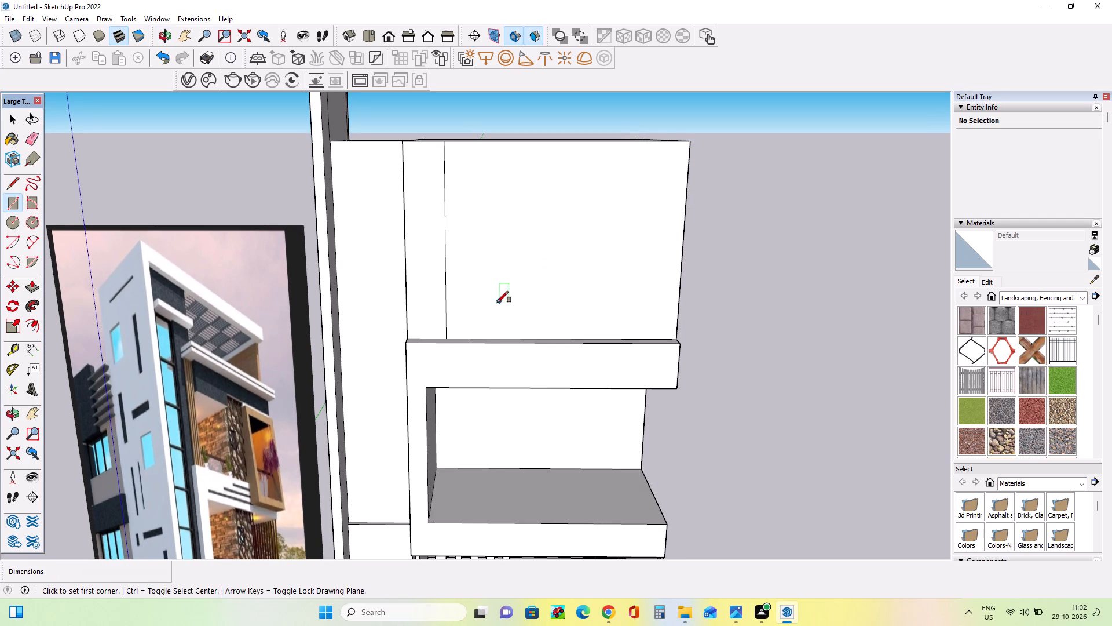
middle_click_drag(495, 315, 500, 325)
scroll(157, 361, "up", 7)
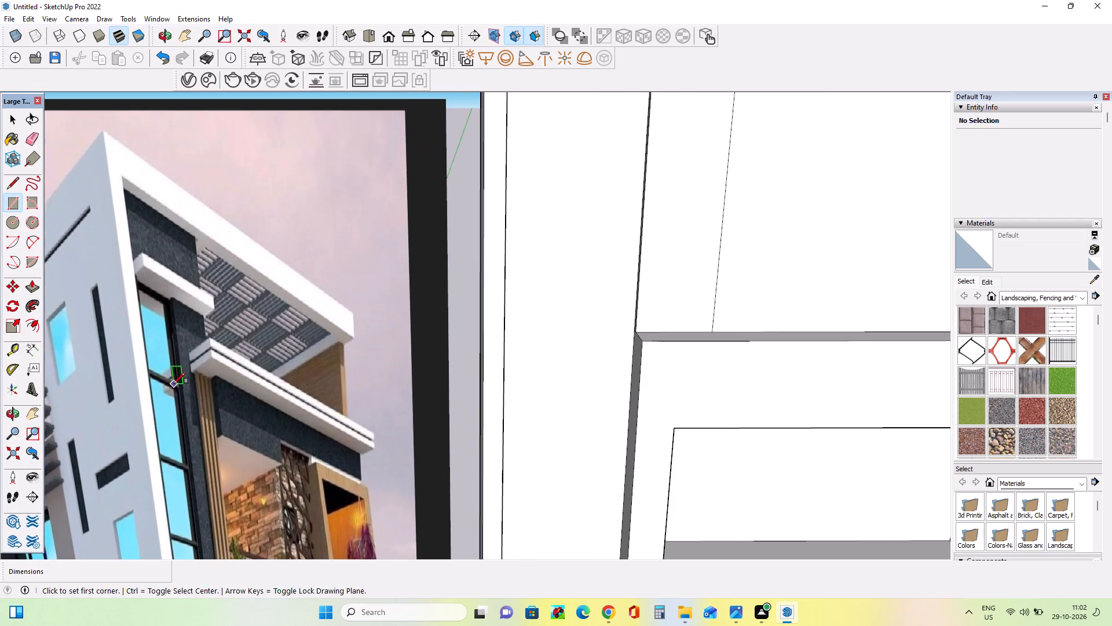
scroll(174, 384, "down", 7)
middle_click_drag(342, 385, 360, 409)
scroll(441, 205, "up", 3)
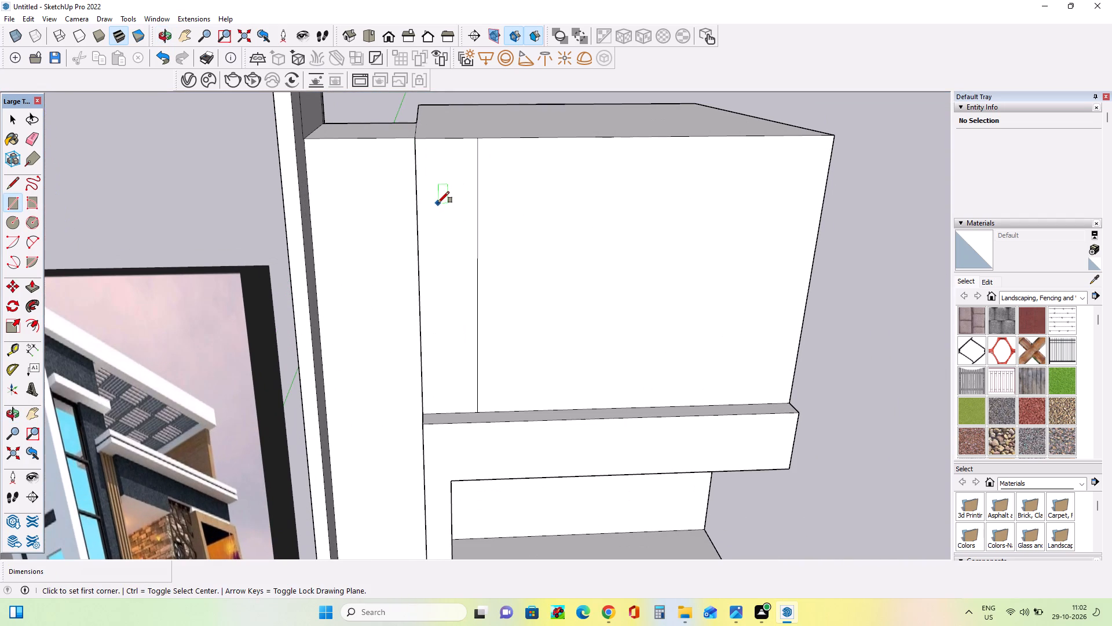
scroll(425, 225, "down", 2)
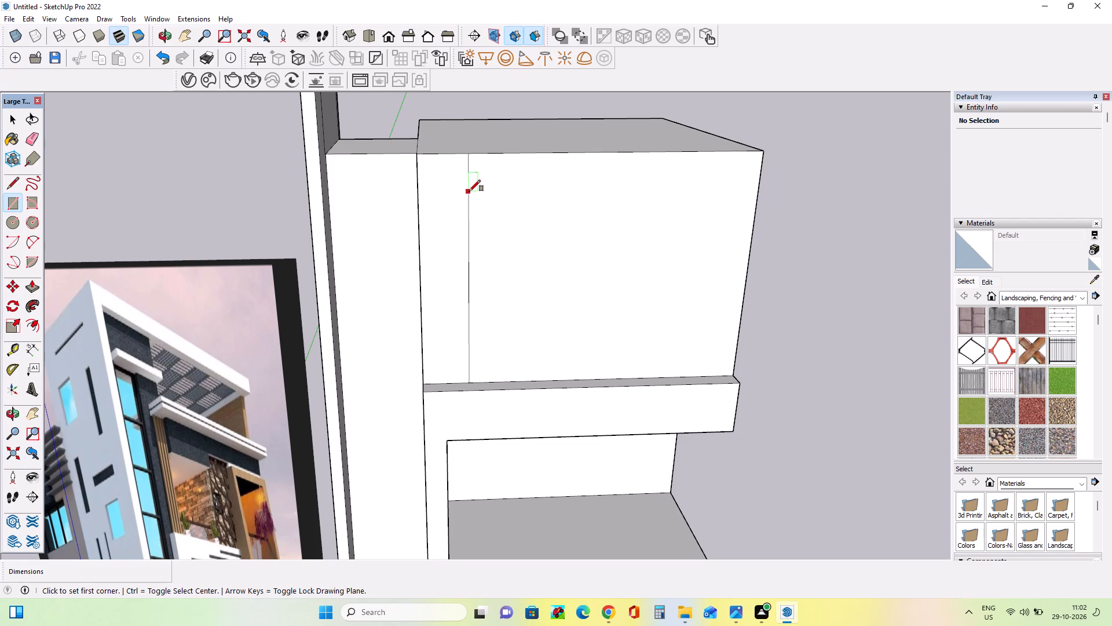
Draw a horizontal strip about 104' 5" by 4' 1" across the upper storey's front face near its top, reaching the outer edge.
left_click(469, 191)
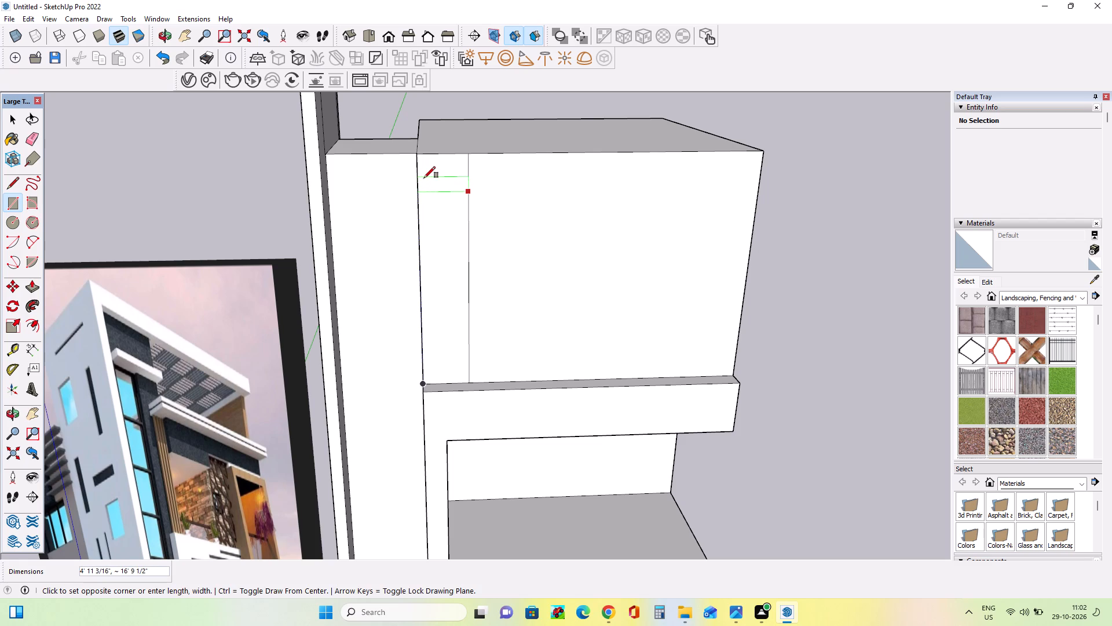
key("Escape")
middle_click_drag(520, 311, 521, 287)
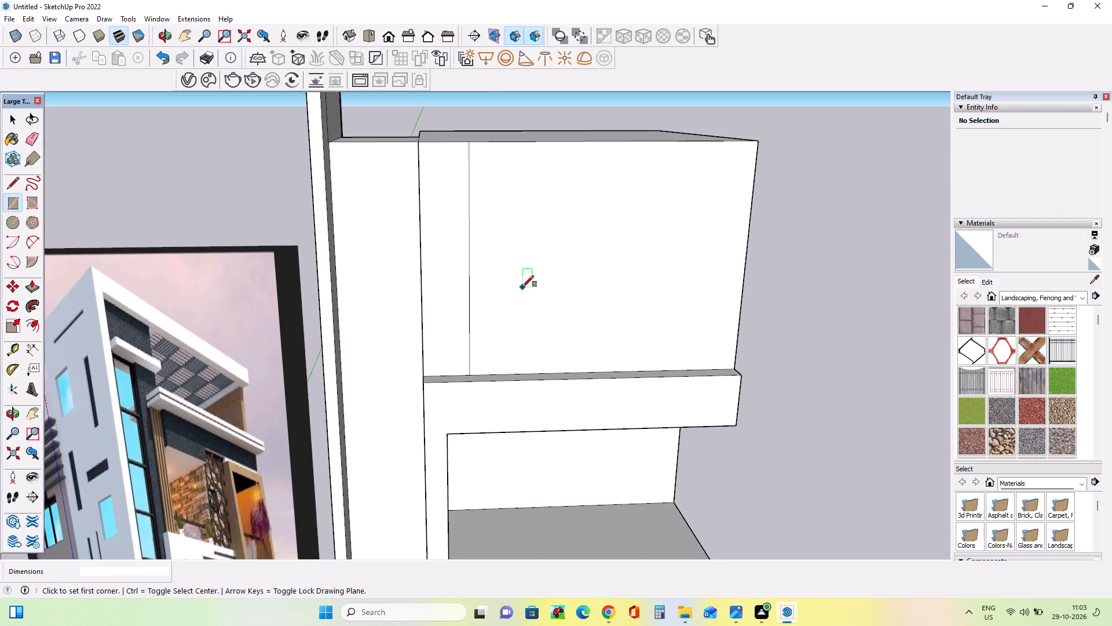
scroll(522, 287, "down", 2)
middle_click_drag(524, 286, 532, 293)
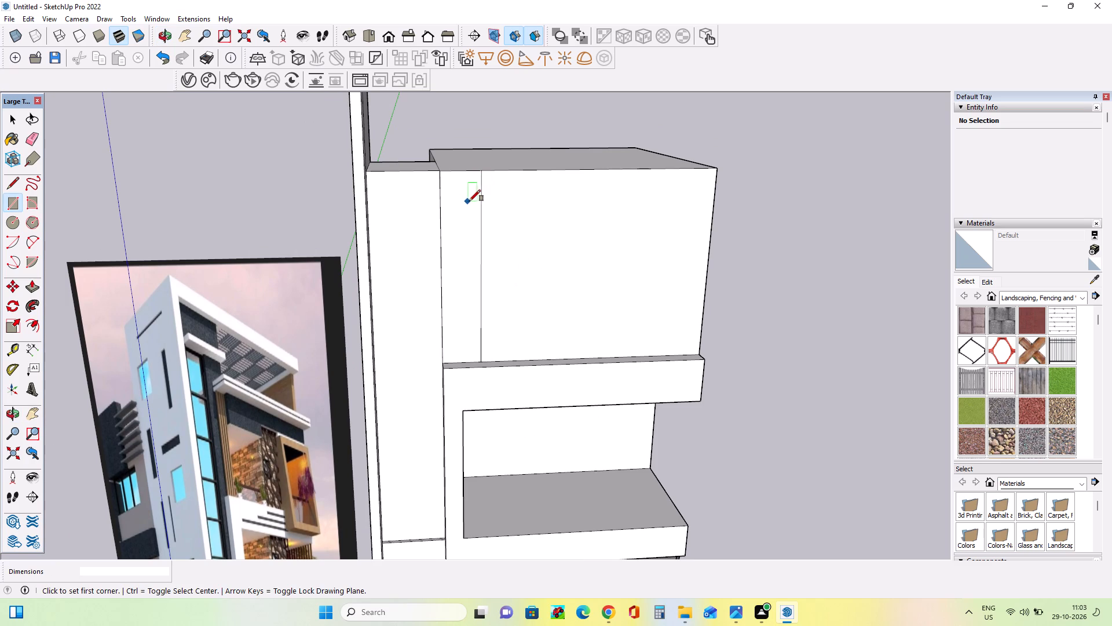
left_click(467, 199)
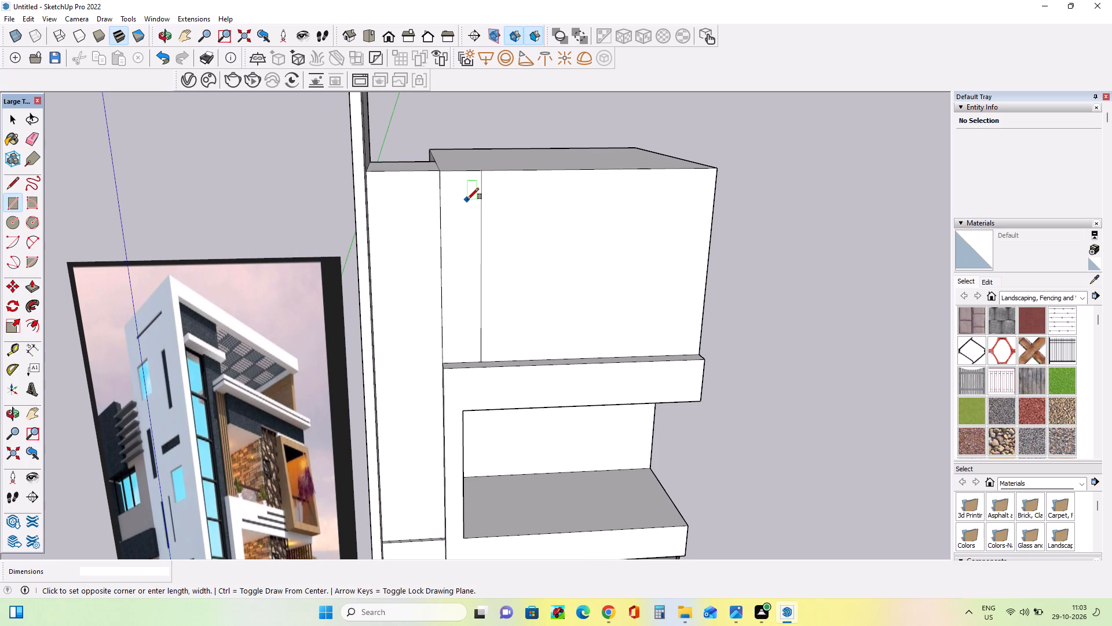
left_click(712, 209)
middle_click_drag(682, 275, 694, 283)
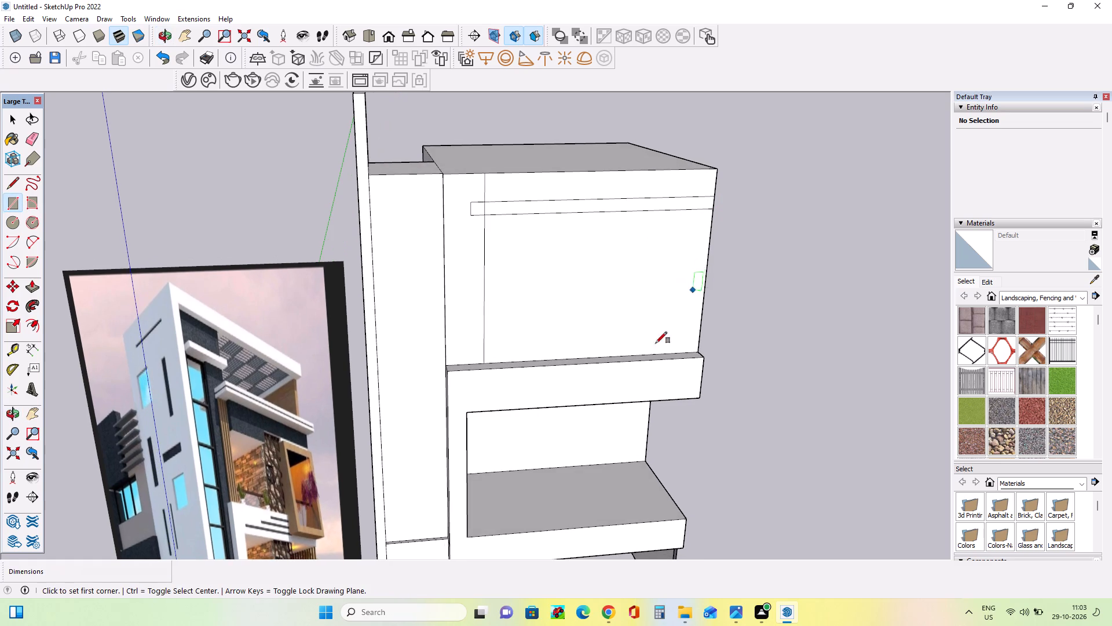
middle_click_drag(520, 369, 523, 353)
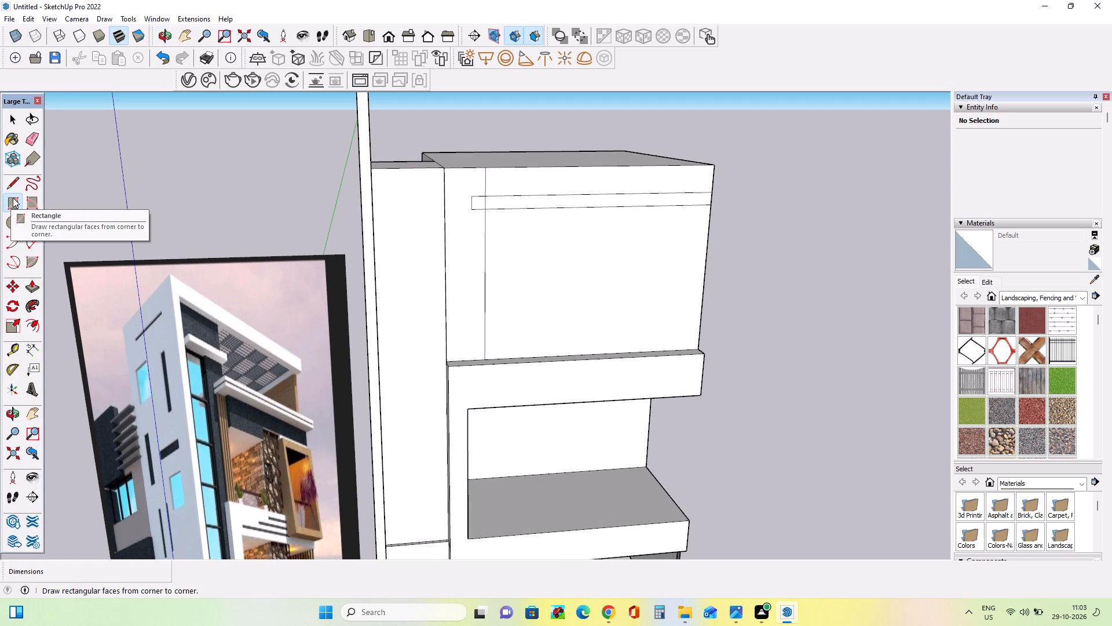
Push/Pull both parts of the horizontal strip outward 7' 7 1/2" to form a projecting cornice band.
left_click(32, 283)
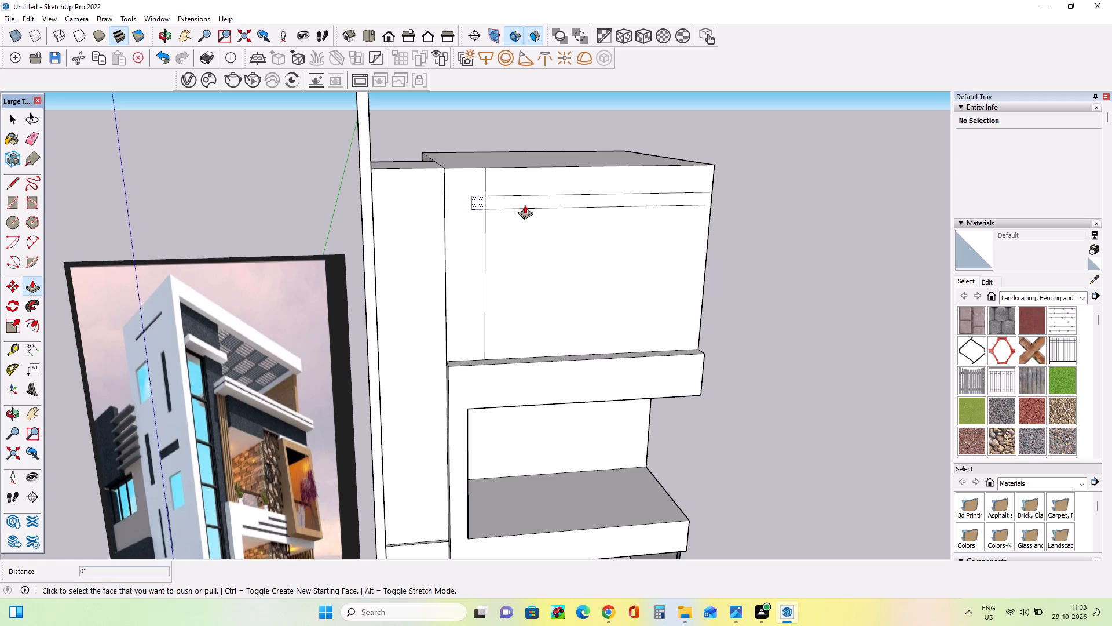
left_click_drag(524, 202, 525, 209)
left_click_drag(475, 202, 495, 205)
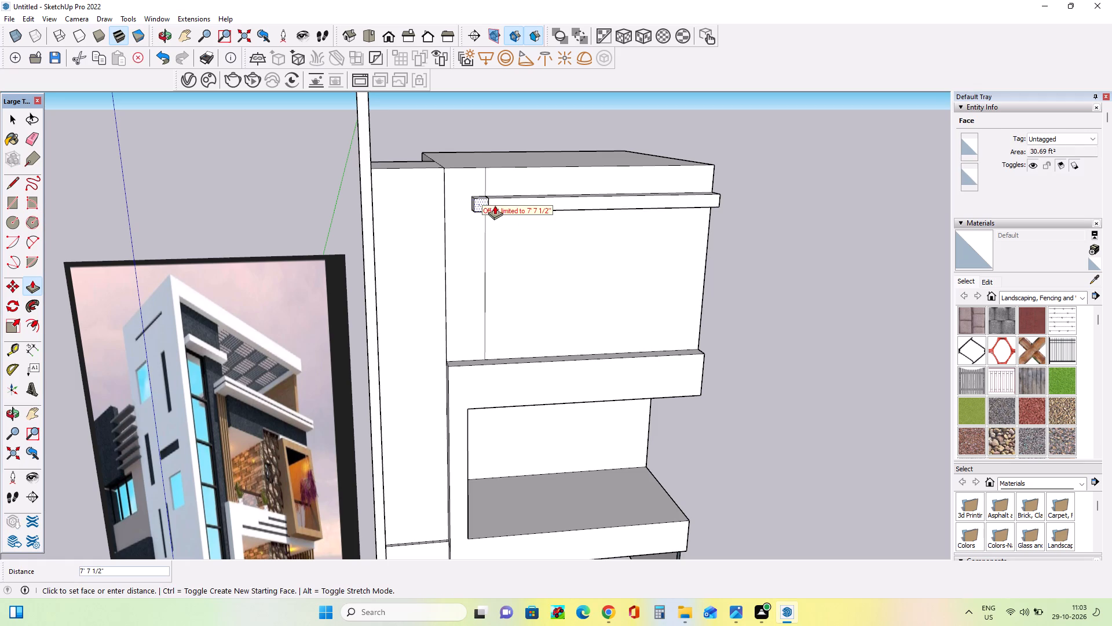
left_click_drag(495, 205, 497, 203)
Inspect the cornice band from several angles and examine the balconies in the reference image against the facade.
middle_click_drag(514, 223, 613, 260)
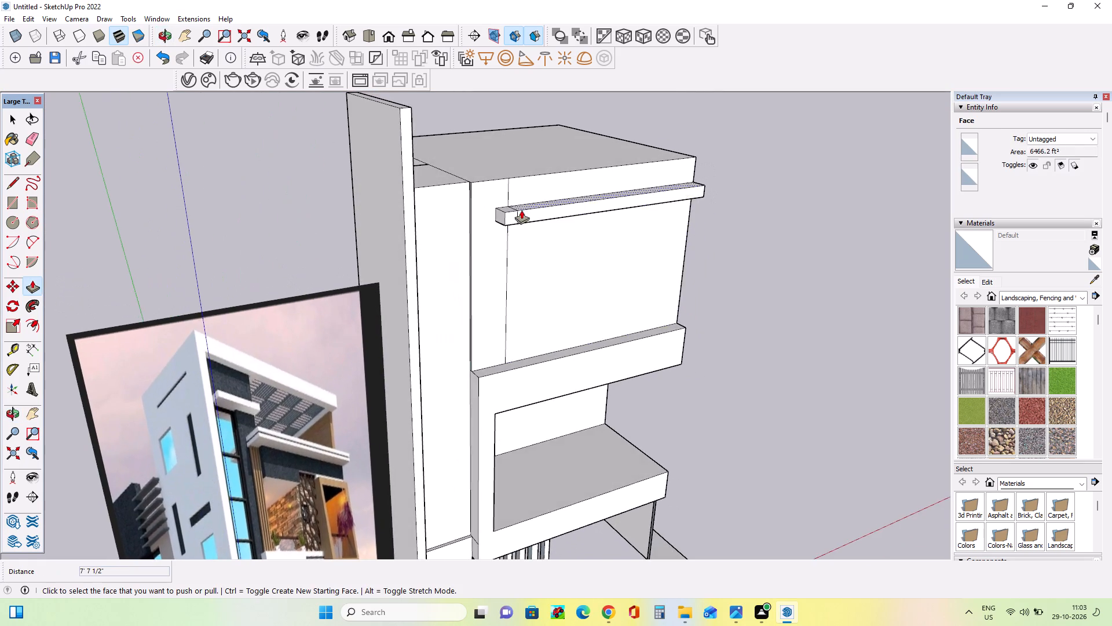
scroll(521, 210, "up", 6)
middle_click_drag(517, 236, 407, 212)
scroll(407, 212, "down", 3)
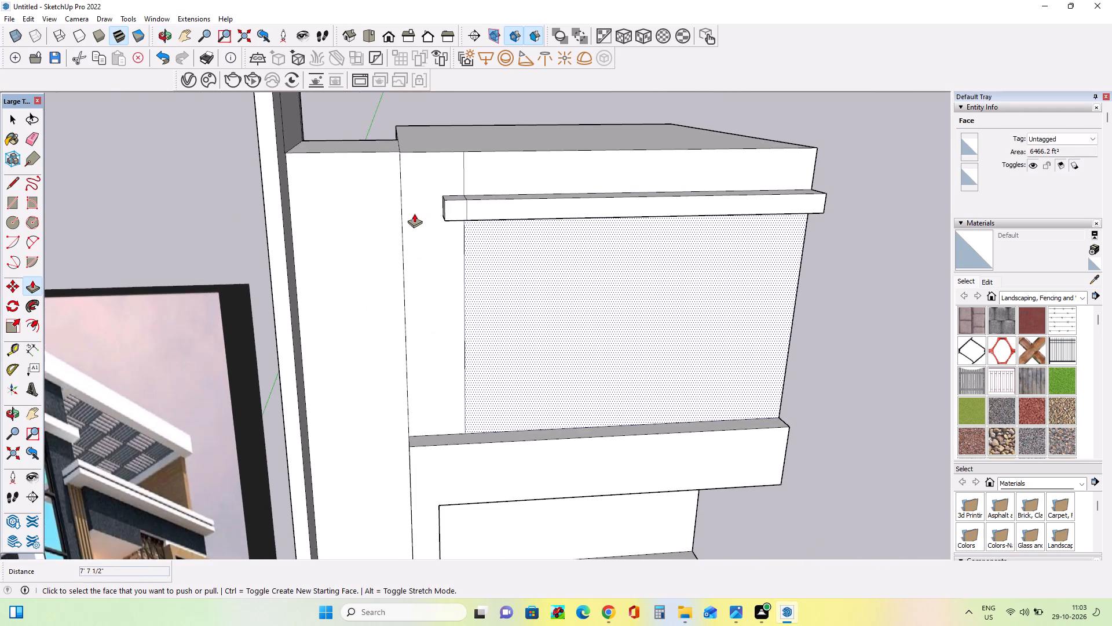
scroll(414, 213, "down", 6)
middle_click_drag(553, 300, 540, 263)
scroll(510, 252, "down", 2)
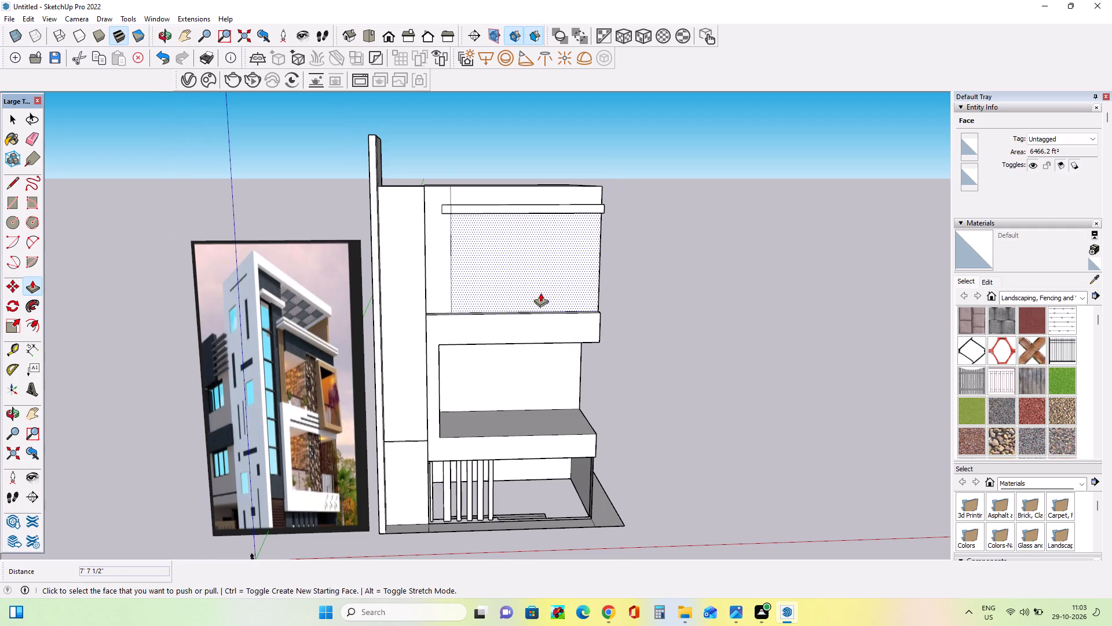
middle_click_drag(541, 293, 557, 277)
scroll(485, 300, "up", 1)
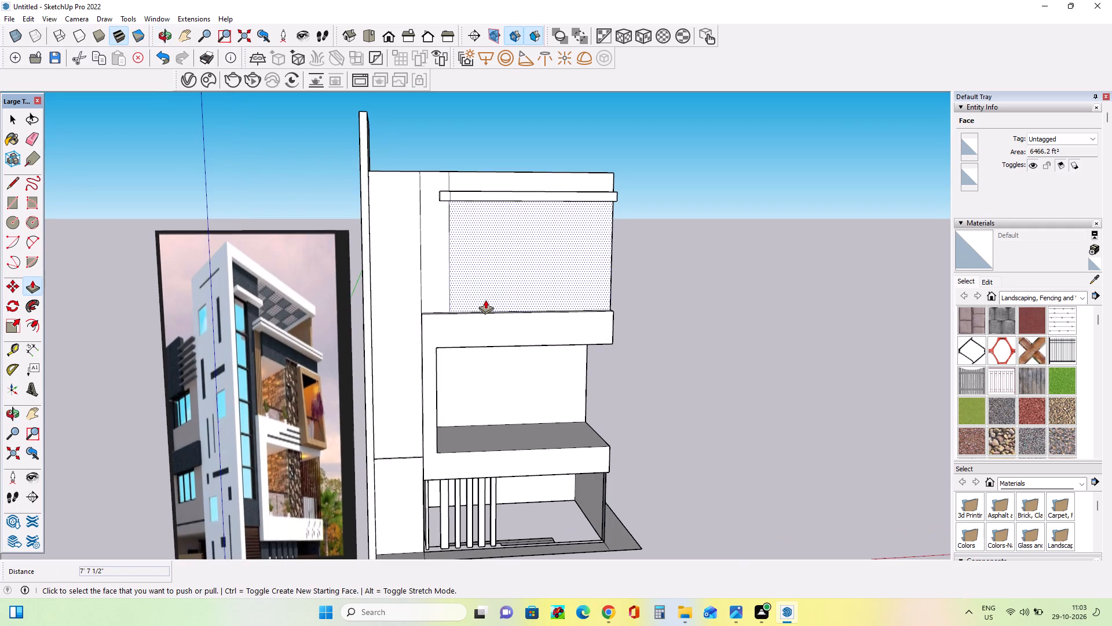
middle_click_drag(488, 301, 489, 315)
scroll(320, 414, "up", 3)
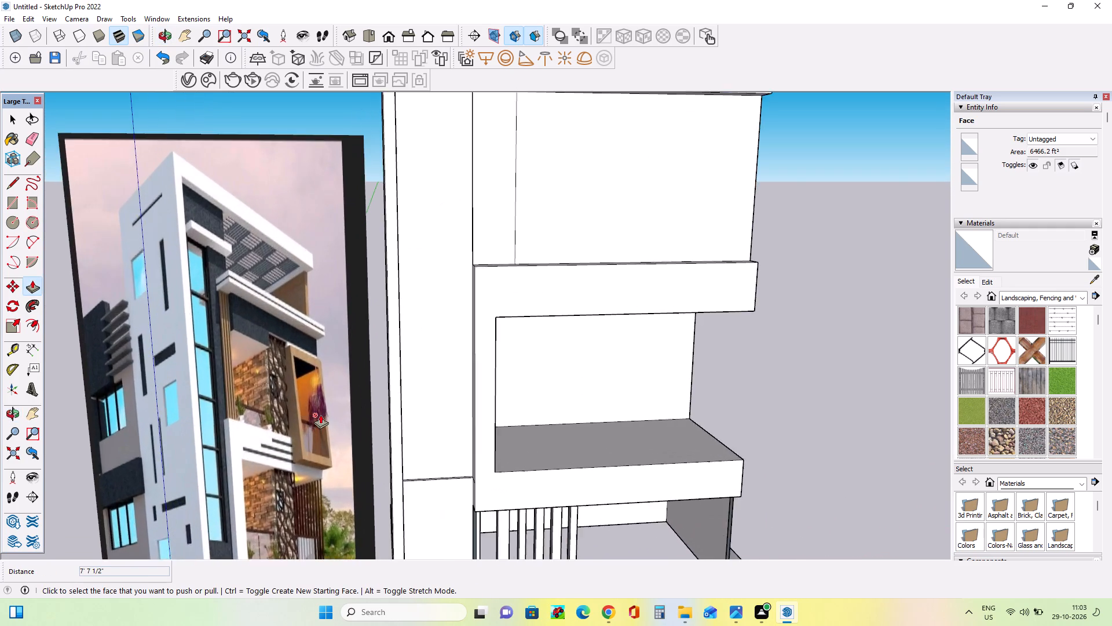
scroll(320, 414, "up", 8)
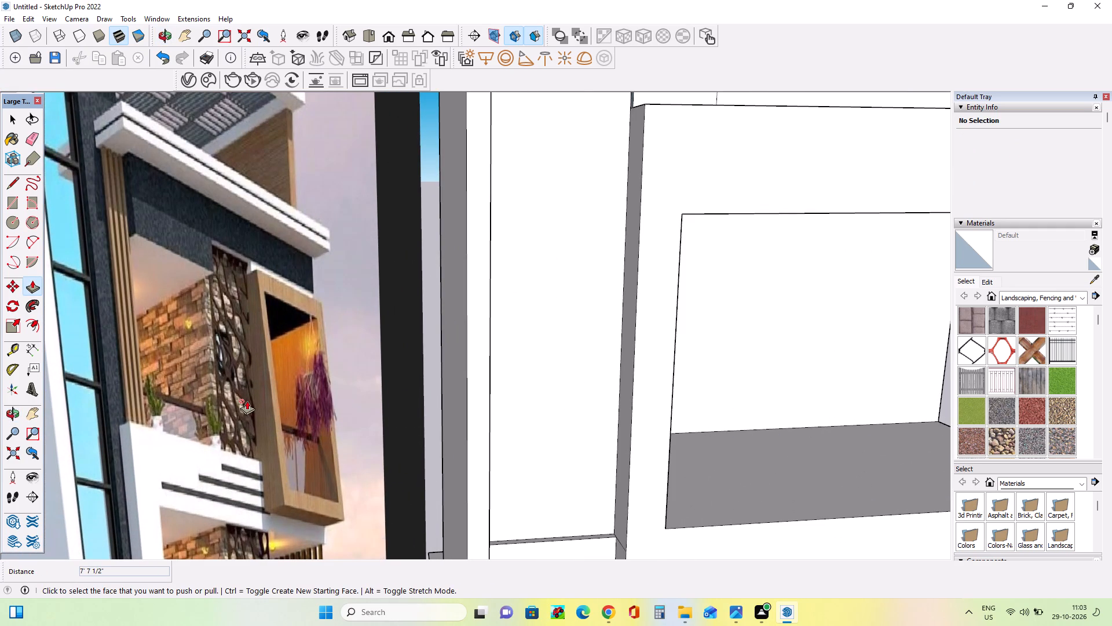
scroll(247, 401, "down", 7)
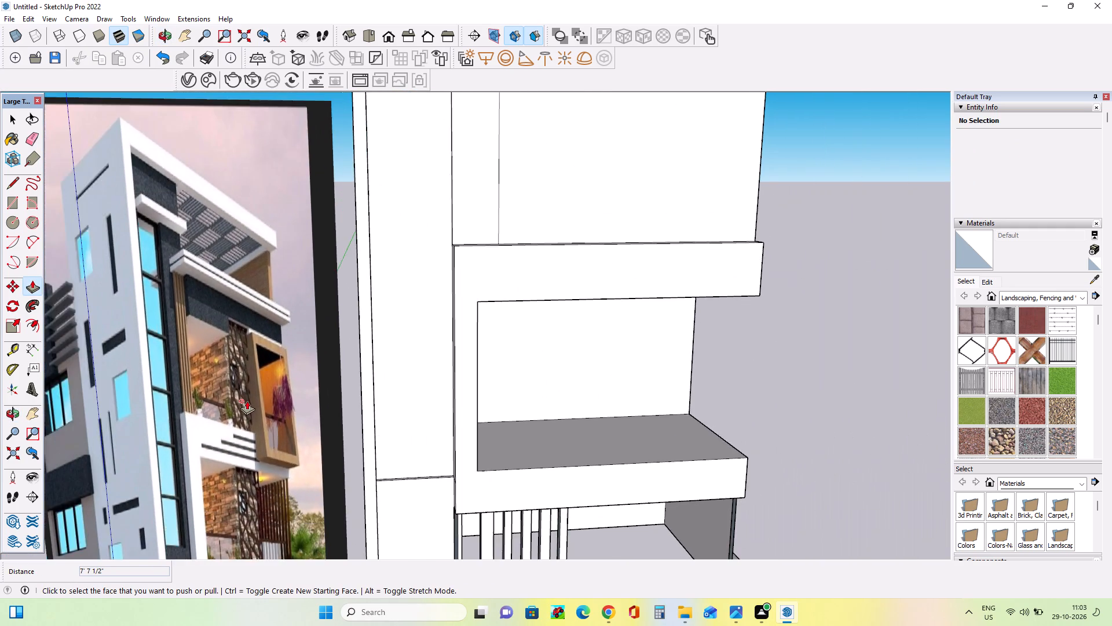
scroll(247, 401, "down", 5)
middle_click_drag(571, 343, 521, 370)
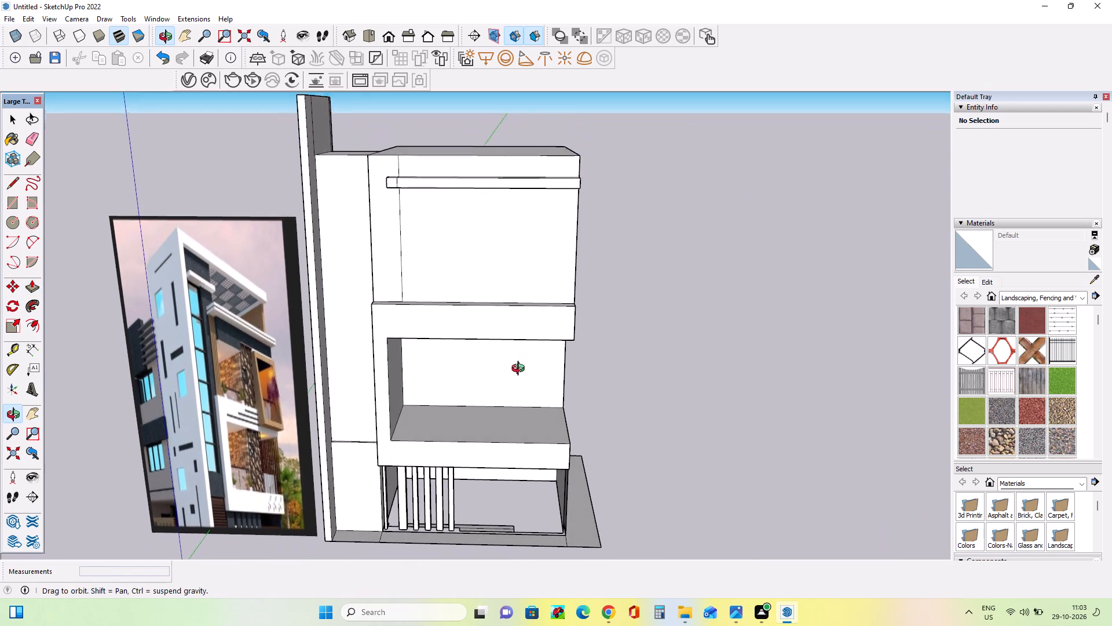
middle_click_drag(521, 370, 521, 372)
scroll(500, 317, "up", 2)
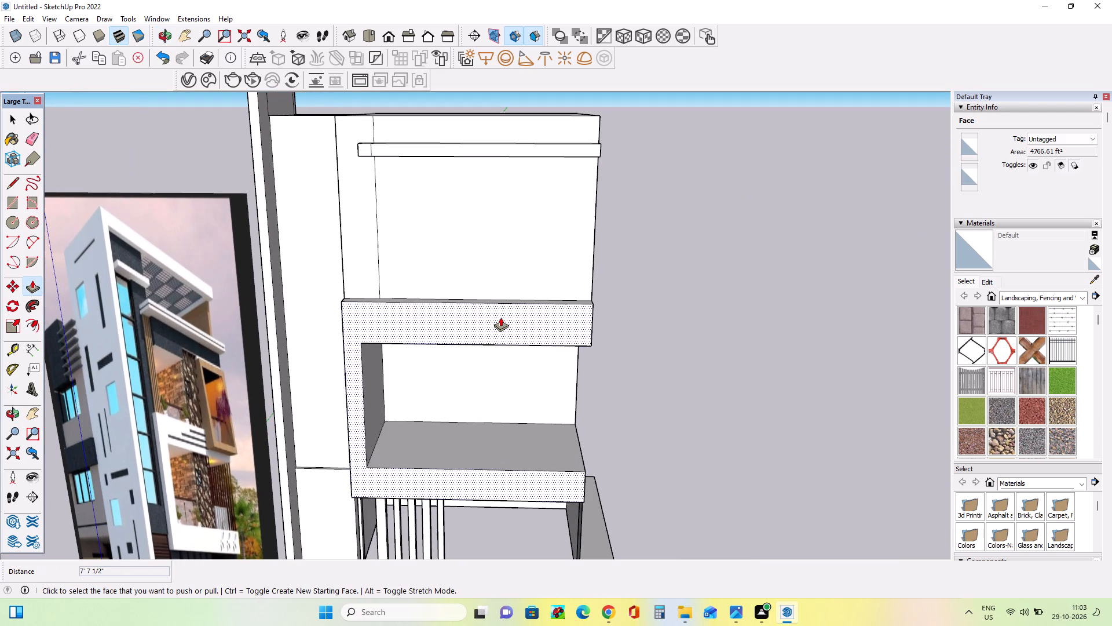
Push/Pull the large front face below the cornice band inward about 60' 11" to hollow out the upper balcony.
middle_click_drag(500, 317, 515, 332)
left_click_drag(579, 276, 584, 232)
middle_click_drag(584, 276, 583, 252)
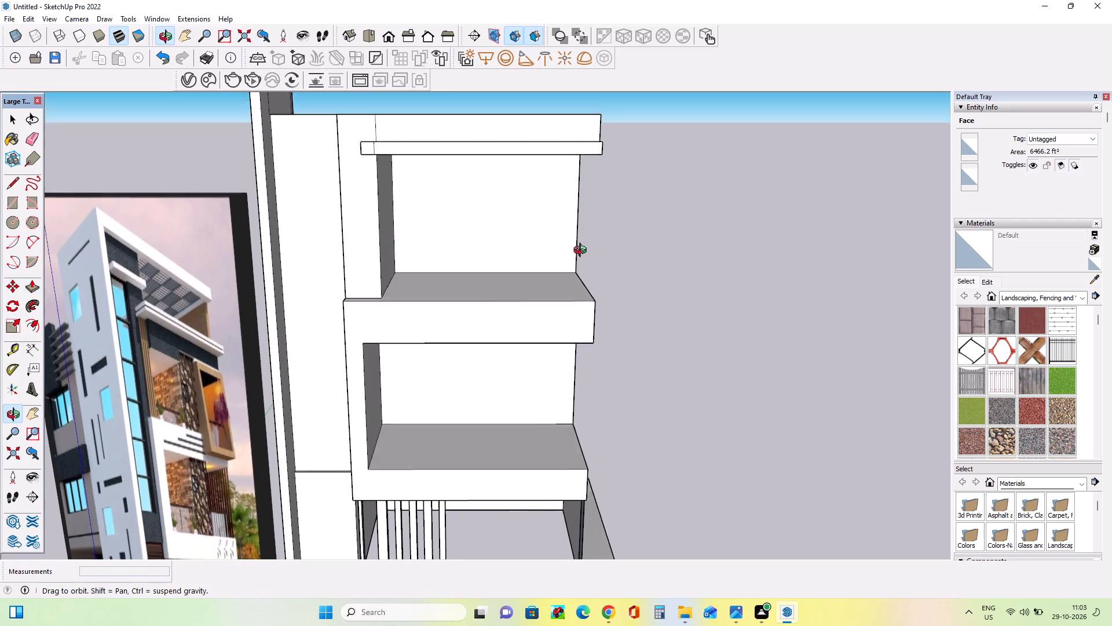
middle_click_drag(583, 252, 579, 229)
middle_click_drag(575, 270, 416, 275)
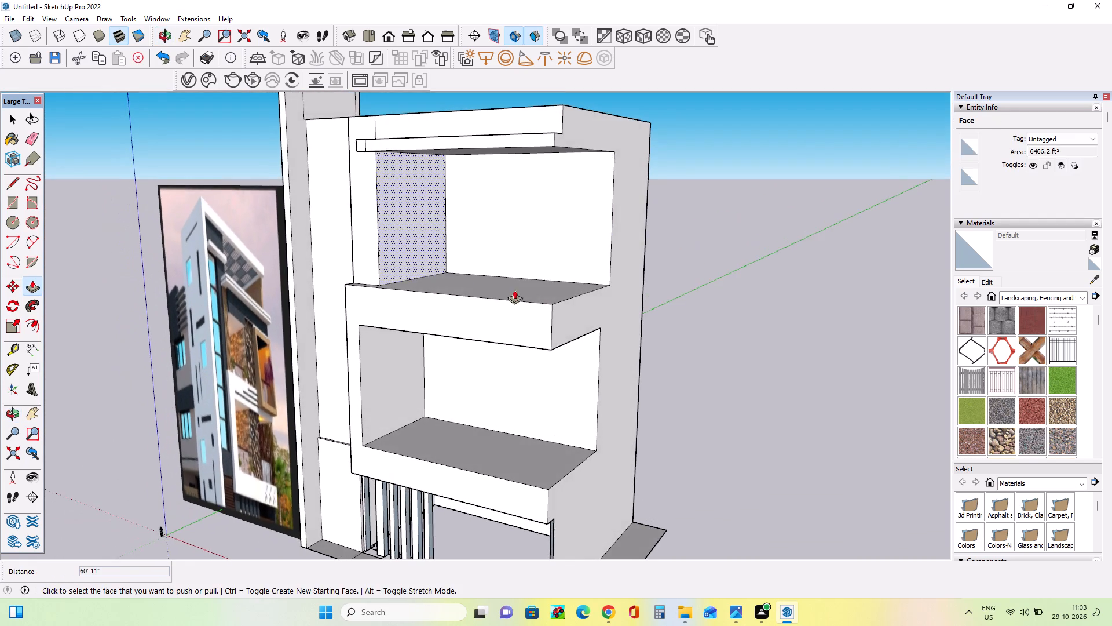
Draw a rectangular strip about 67' 5" by 3' along the open side edge of the upper balcony floor.
middle_click_drag(548, 305, 568, 329)
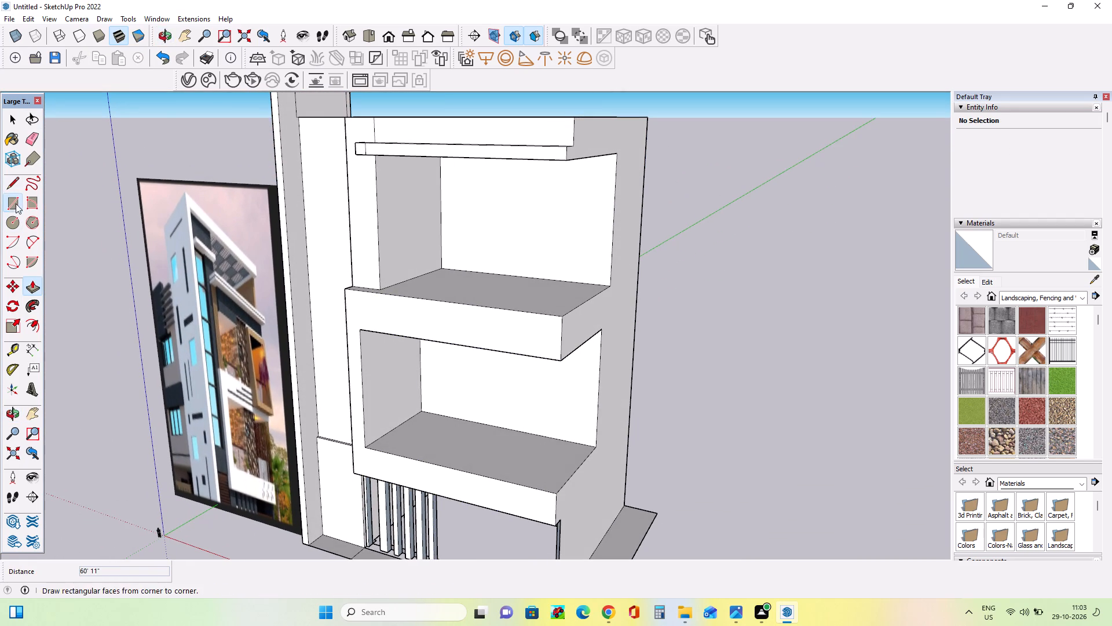
left_click(16, 203)
middle_click_drag(555, 310, 587, 398)
scroll(577, 356, "up", 2)
left_click(576, 359)
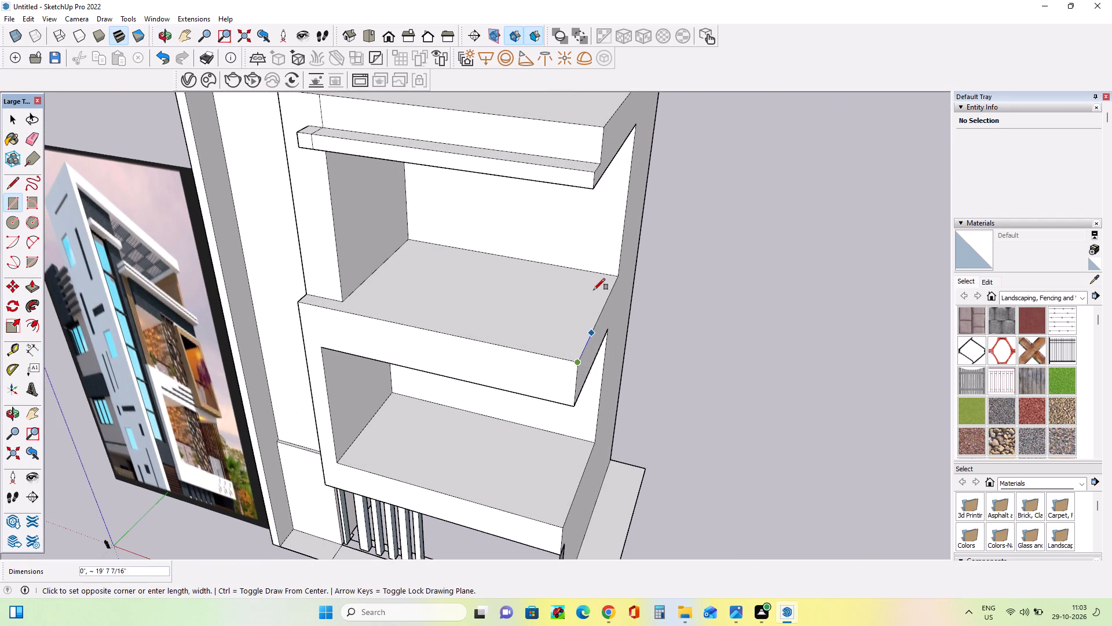
scroll(611, 271, "up", 4)
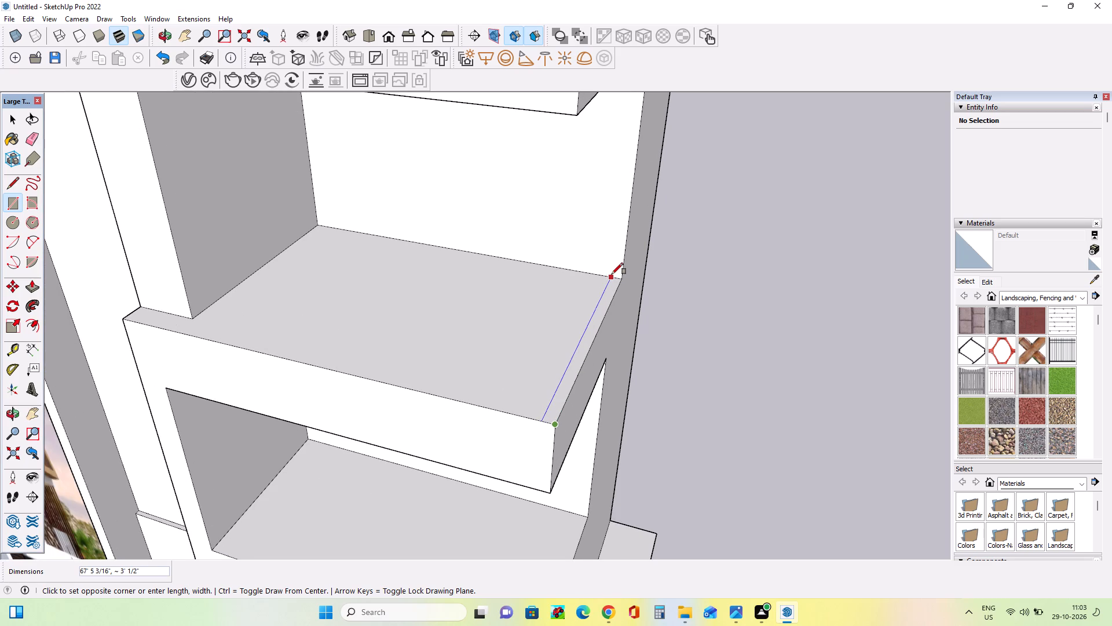
left_click(613, 275)
Draw a rectangular strip about 56' 5" by 3' 7" along the open side edge of the lower balcony floor.
scroll(531, 283, "down", 8)
middle_click_drag(555, 526, 526, 500)
scroll(521, 469, "up", 8)
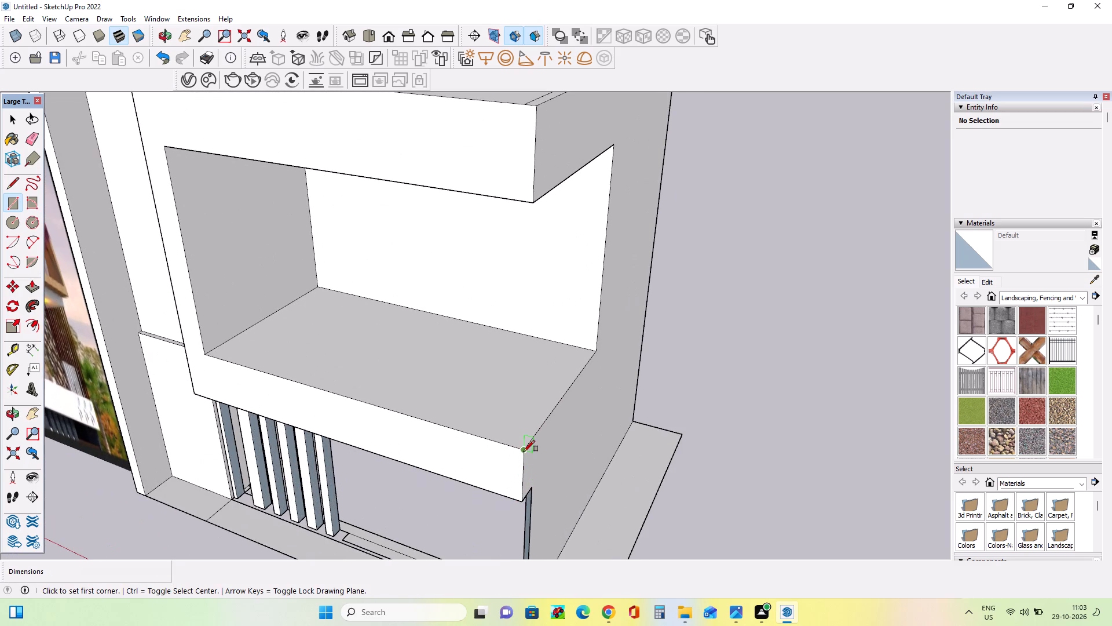
left_click(524, 451)
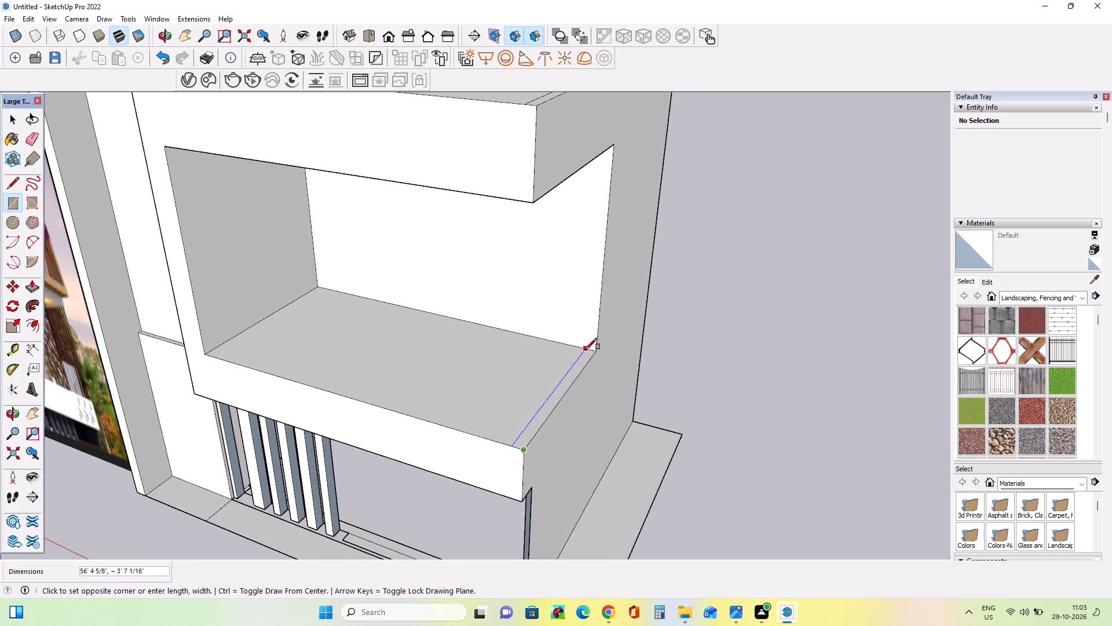
left_click(586, 350)
scroll(558, 471, "down", 3)
Push/Pull the lower balcony's edge strip up about 64' 4" to the slab above, forming a side wall.
left_click(34, 283)
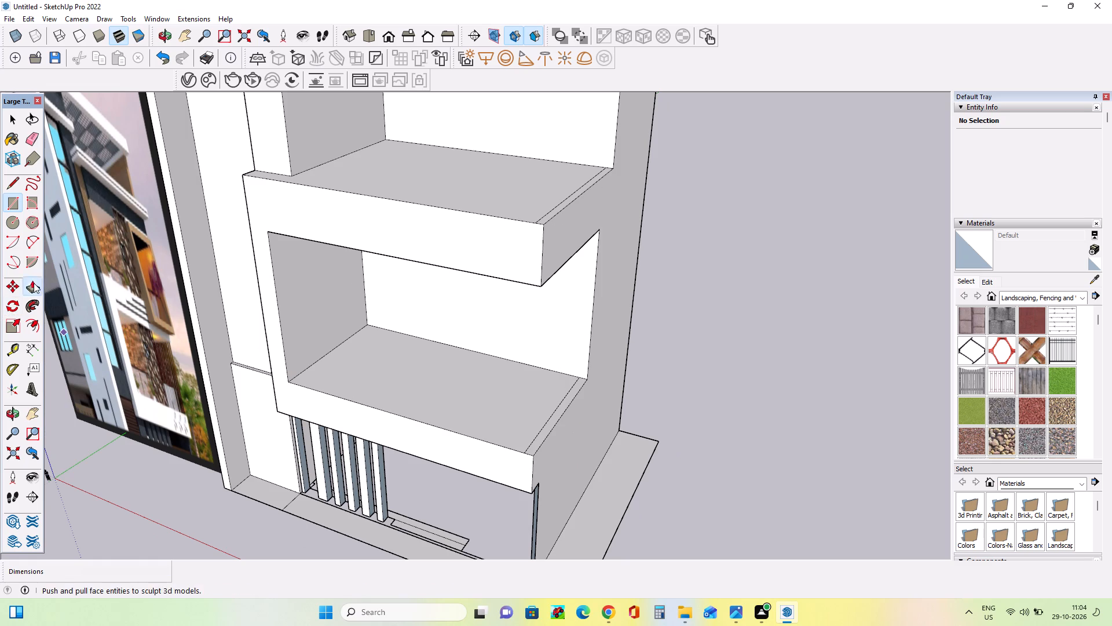
left_click_drag(564, 400, 564, 246)
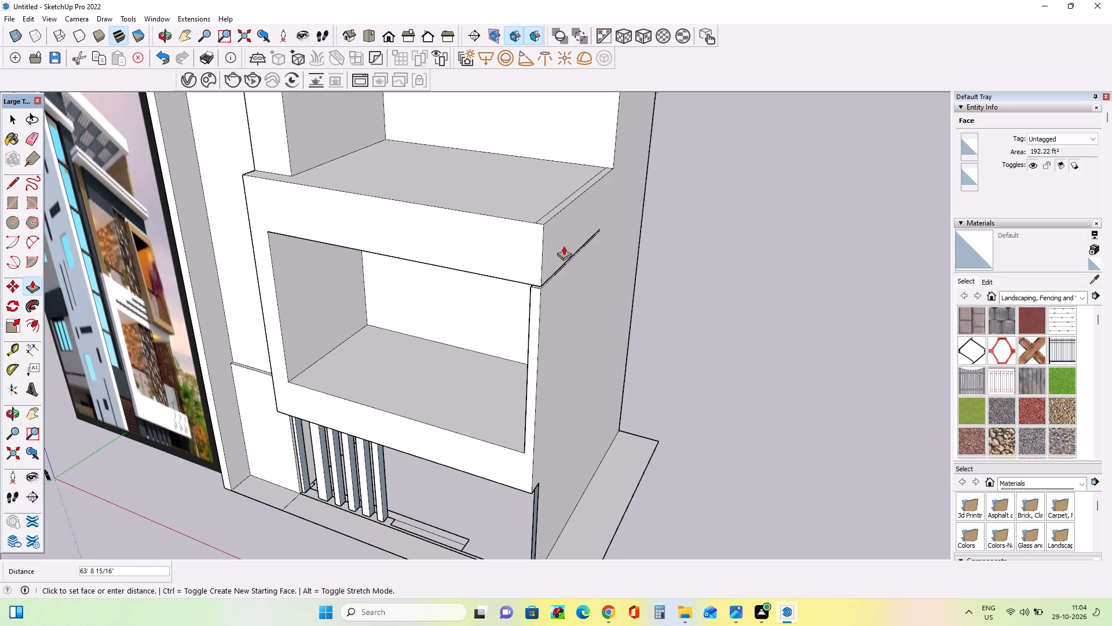
left_click_drag(564, 246, 565, 238)
Push/Pull the upper balcony's edge strip up about 65' 6" to the underside of the top block, forming a side wall.
middle_click_drag(551, 389, 576, 479)
scroll(576, 479, "down", 2)
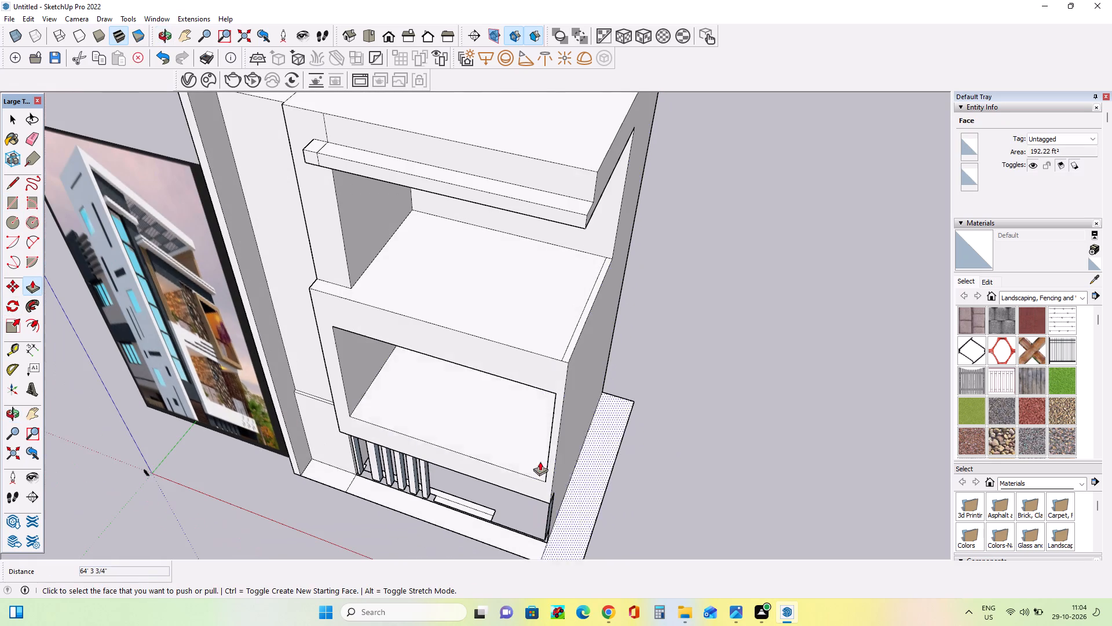
left_click_drag(576, 335, 600, 188)
middle_click_drag(566, 403, 652, 364)
scroll(652, 364, "down", 7)
middle_click_drag(634, 358, 652, 234)
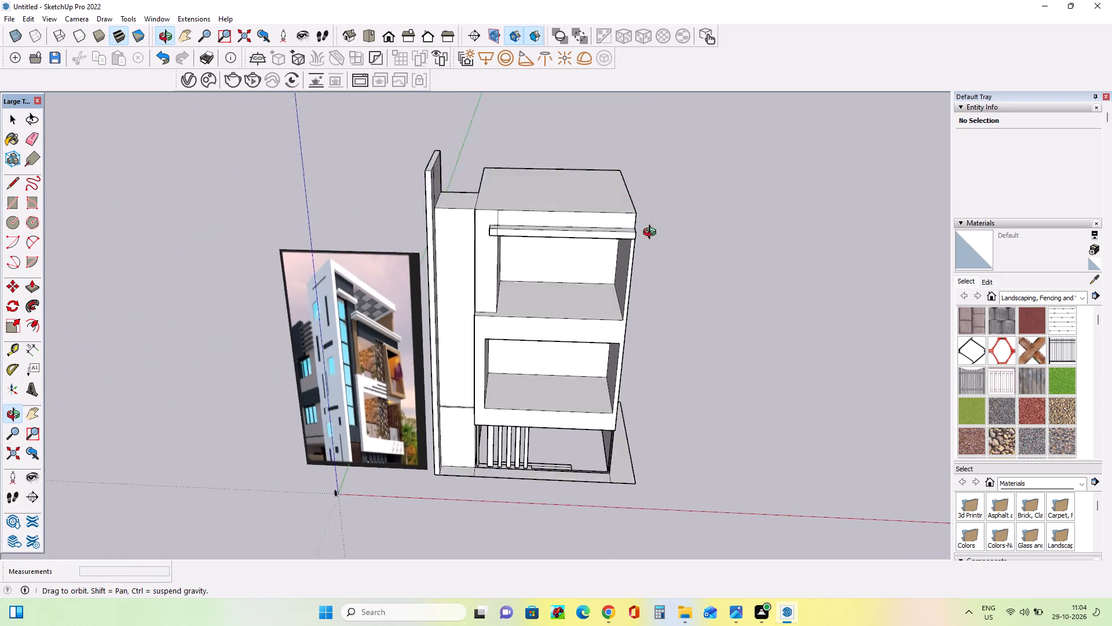
middle_click_drag(652, 234, 659, 188)
scroll(625, 221, "up", 3)
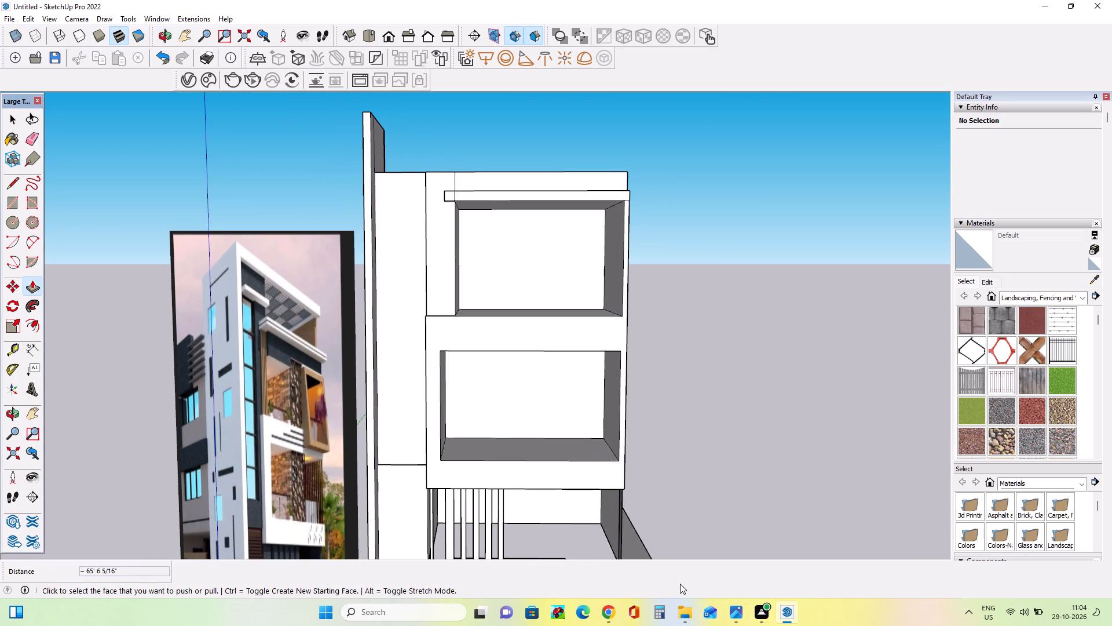
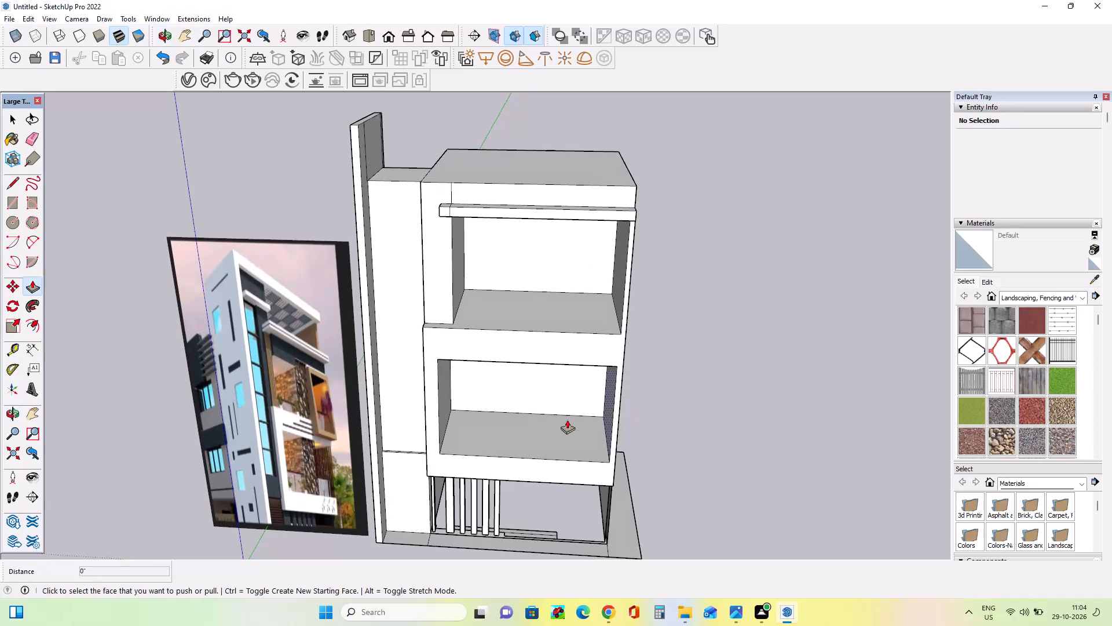
Compare the model's upper storeys with the cornice and recessed balconies in the reference image.
middle_click_drag(509, 391, 533, 378)
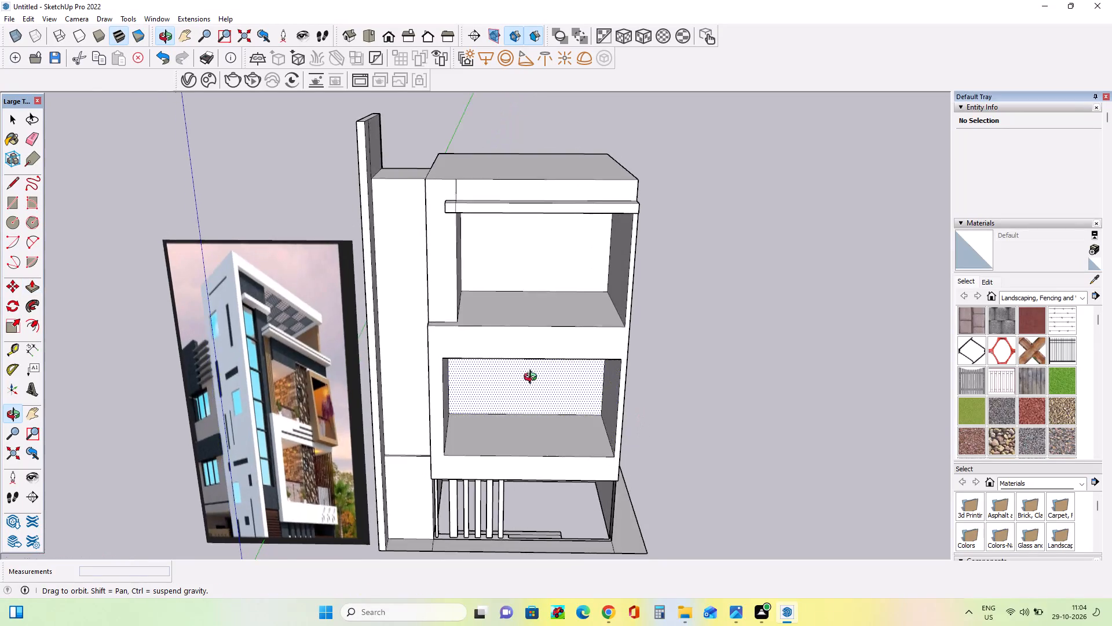
middle_click_drag(533, 378, 521, 342)
scroll(521, 342, "down", 2)
middle_click_drag(523, 343, 526, 347)
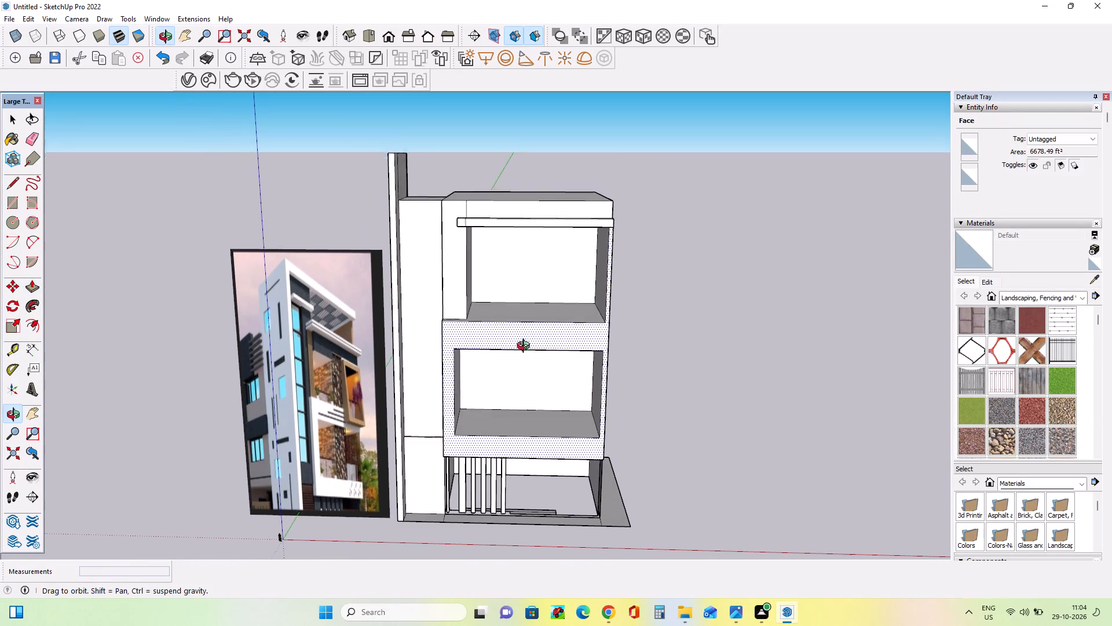
middle_click_drag(526, 347, 528, 351)
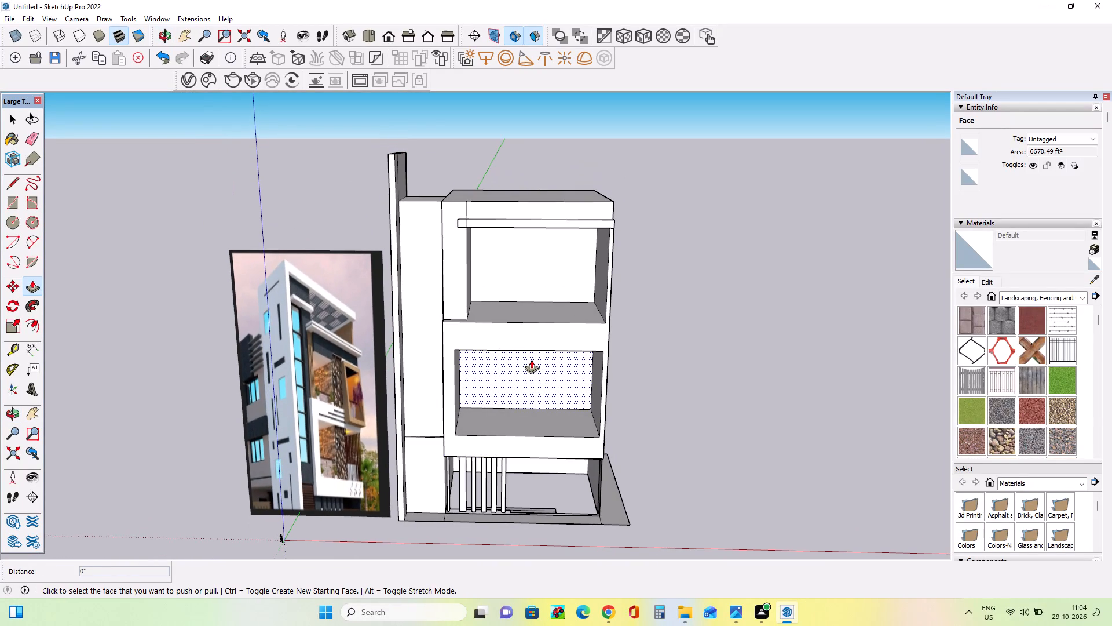
middle_click_drag(539, 359, 561, 386)
scroll(485, 208, "up", 9)
scroll(489, 220, "down", 6)
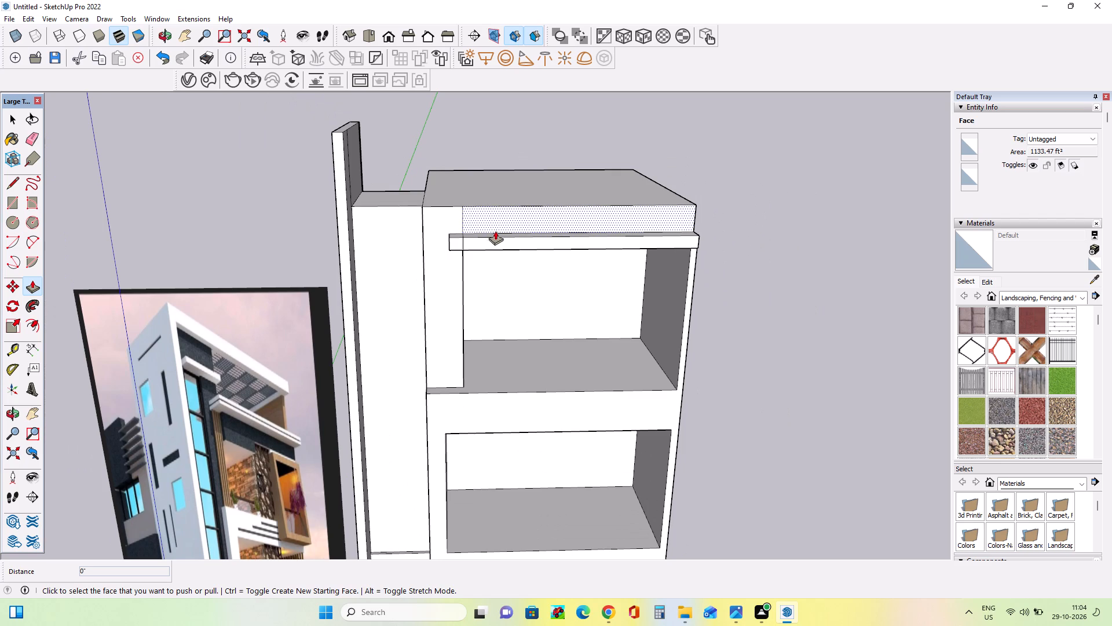
middle_click_drag(496, 231, 510, 250)
scroll(261, 480, "up", 7)
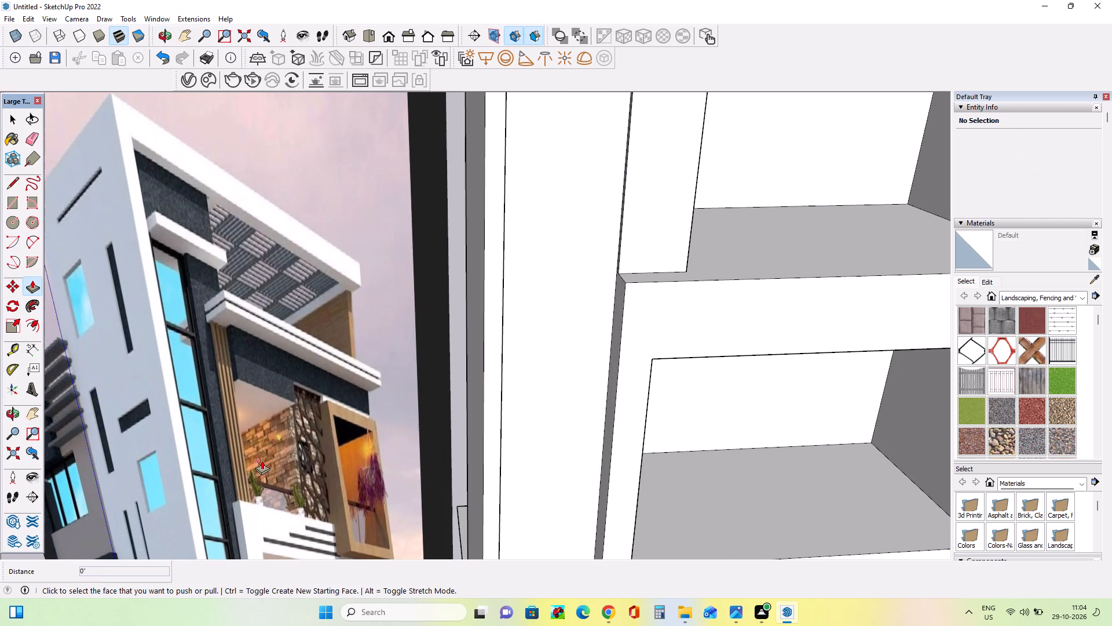
middle_click_drag(245, 433, 255, 398)
scroll(255, 398, "down", 8)
middle_click_drag(563, 328, 527, 240)
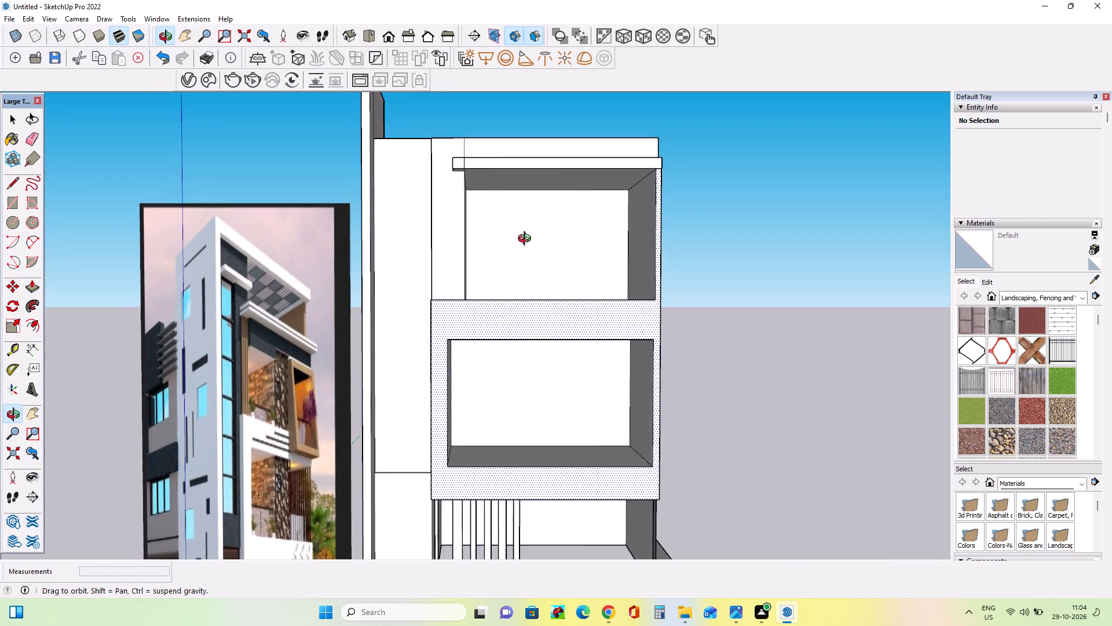
middle_click_drag(527, 240, 529, 174)
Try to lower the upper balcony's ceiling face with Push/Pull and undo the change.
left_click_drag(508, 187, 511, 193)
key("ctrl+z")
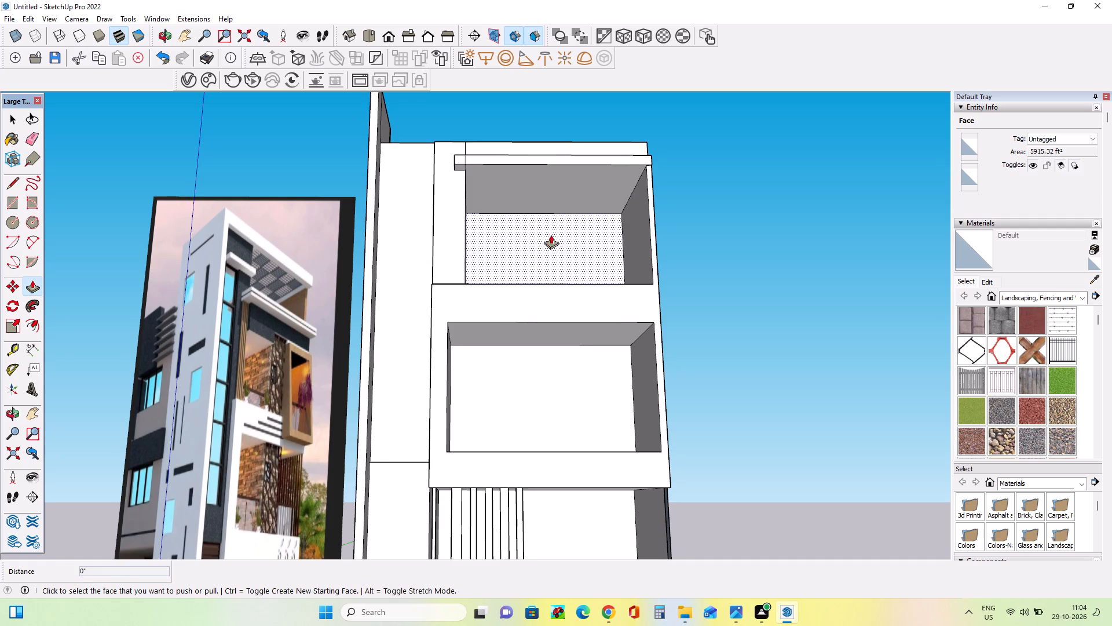
Examine the dark beam beneath the cornice in the reference image and compare it with the model's upper balcony.
middle_click_drag(551, 235, 551, 244)
middle_click_drag(552, 251, 550, 319)
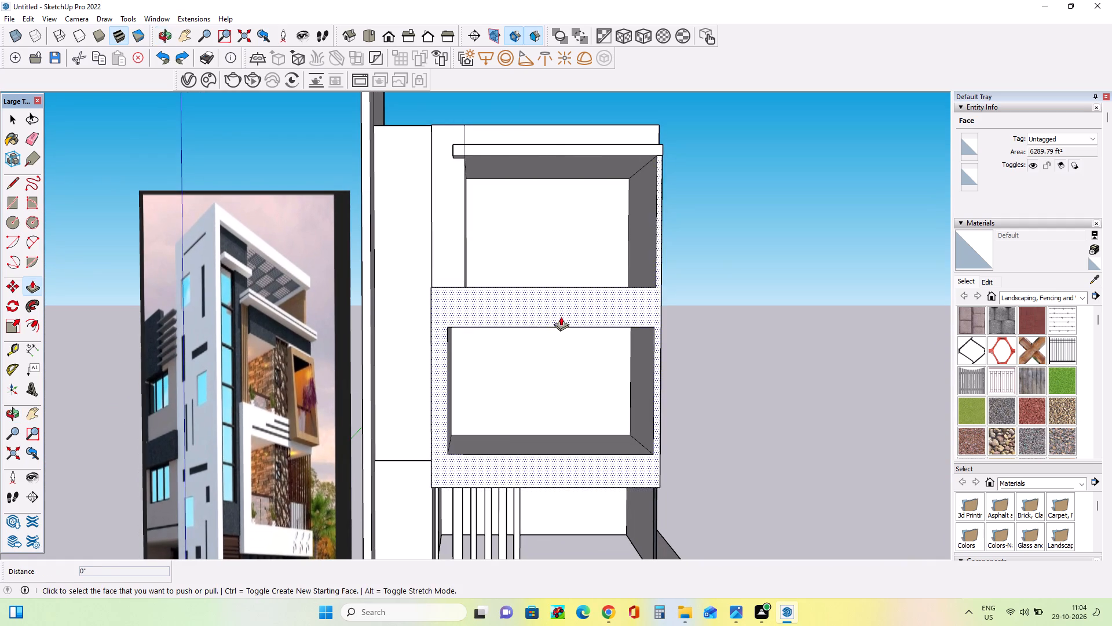
middle_click_drag(500, 297, 507, 304)
scroll(273, 343, "up", 7)
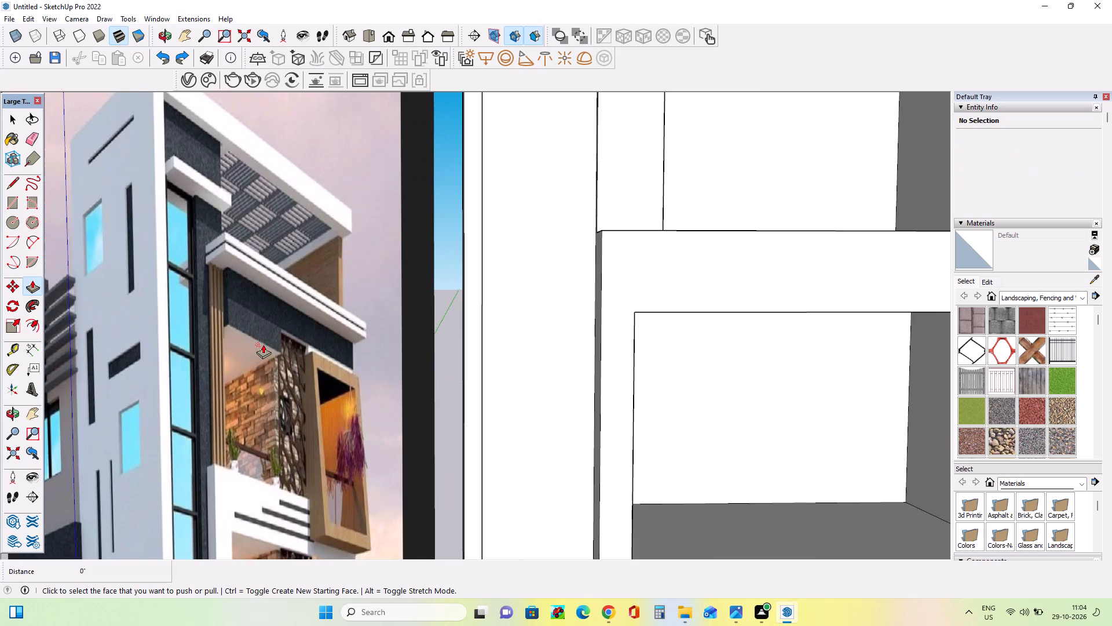
scroll(263, 344, "up", 6)
middle_click_drag(262, 344, 251, 326)
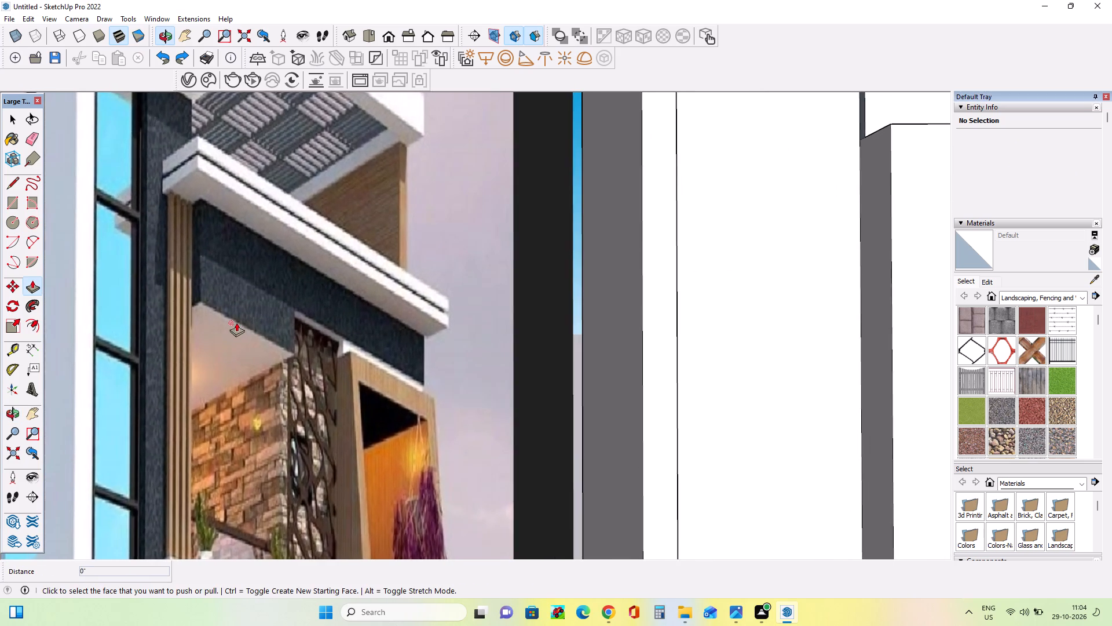
scroll(233, 320, "down", 17)
middle_click_drag(476, 350, 480, 373)
middle_click_drag(483, 337, 499, 340)
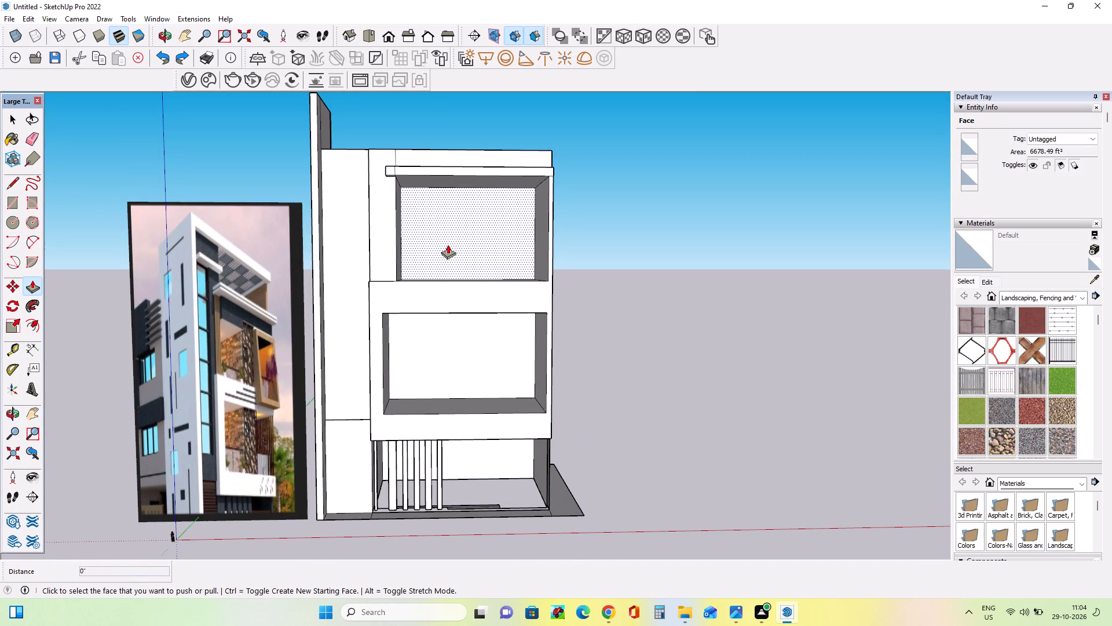
Draw a rectangular strip about 96' by 10' along the top of the upper balcony's back wall.
scroll(448, 245, "up", 1)
middle_click_drag(449, 244, 456, 254)
left_click(14, 198)
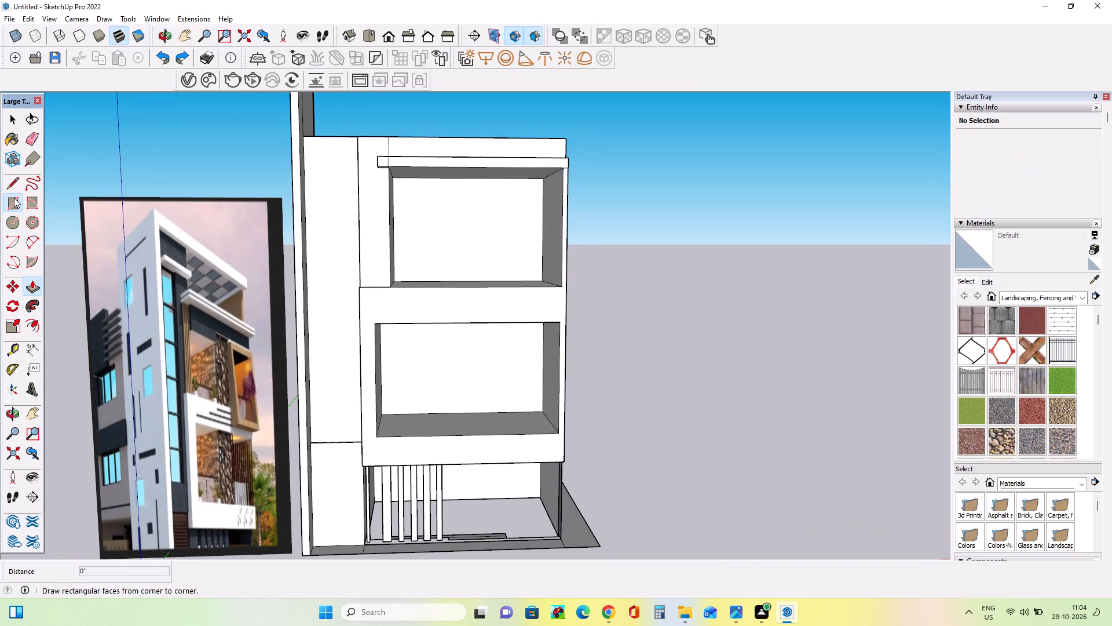
left_click(545, 176)
middle_click_drag(428, 209, 338, 217)
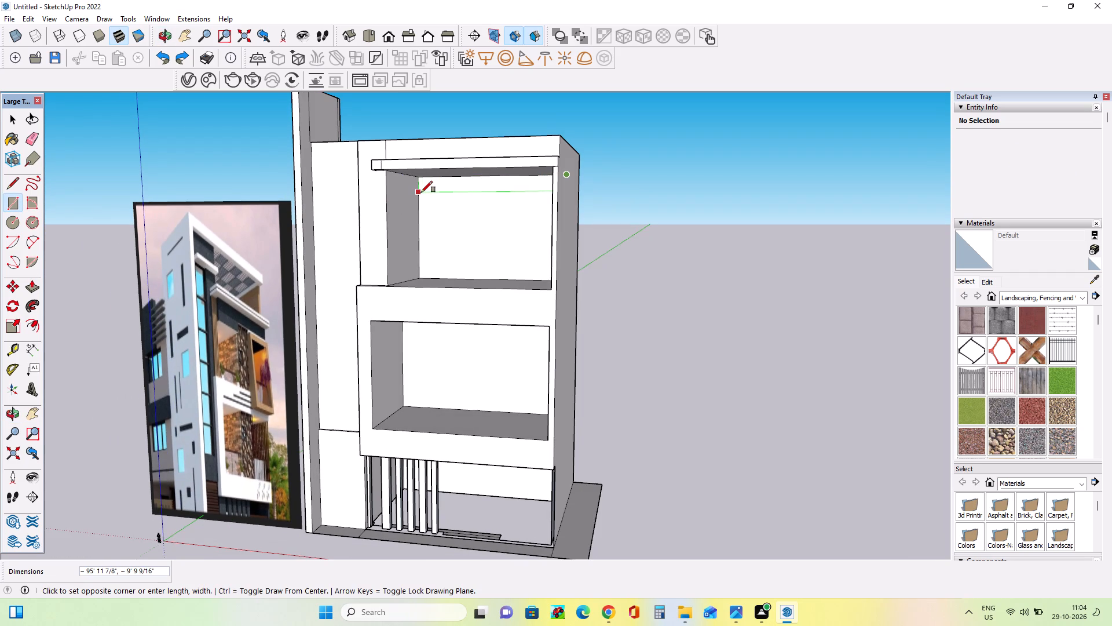
left_click(420, 191)
middle_click_drag(473, 239, 525, 235)
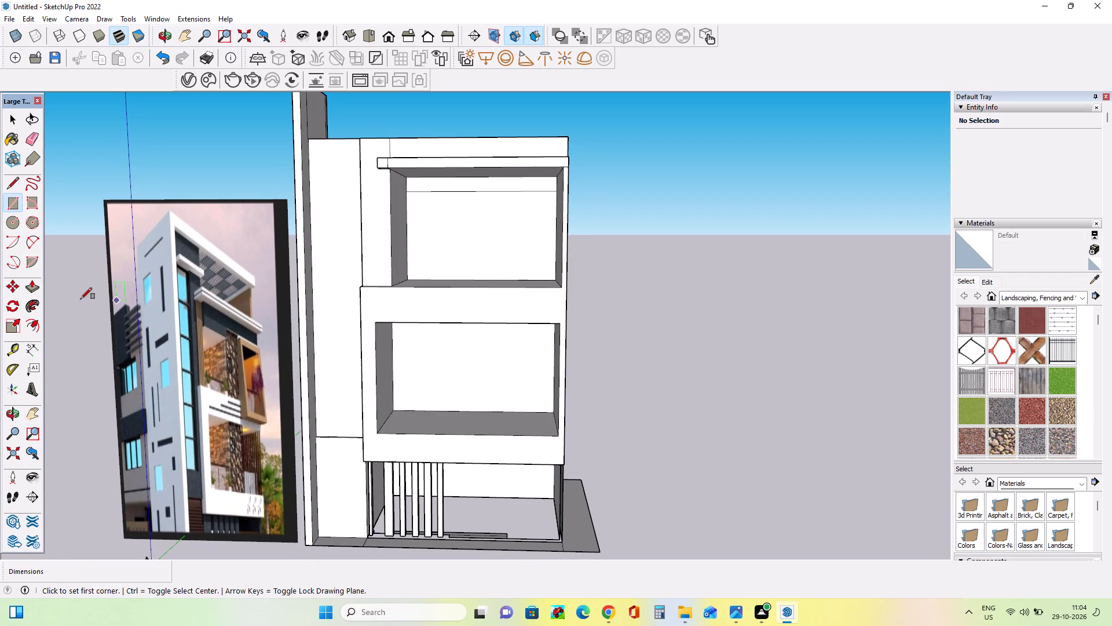
Push/Pull the strip on the upper balcony's back wall forward 60' 11" to form a beam beneath the cornice.
left_click(35, 292)
left_click_drag(521, 177, 536, 179)
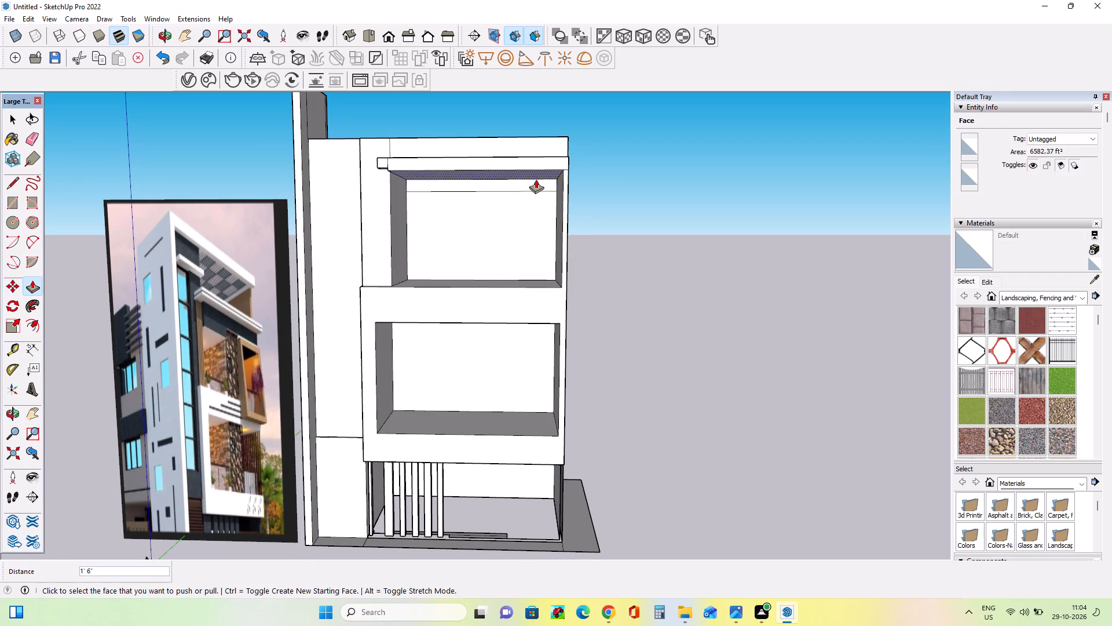
key("ctrl+z")
left_click_drag(533, 184, 554, 185)
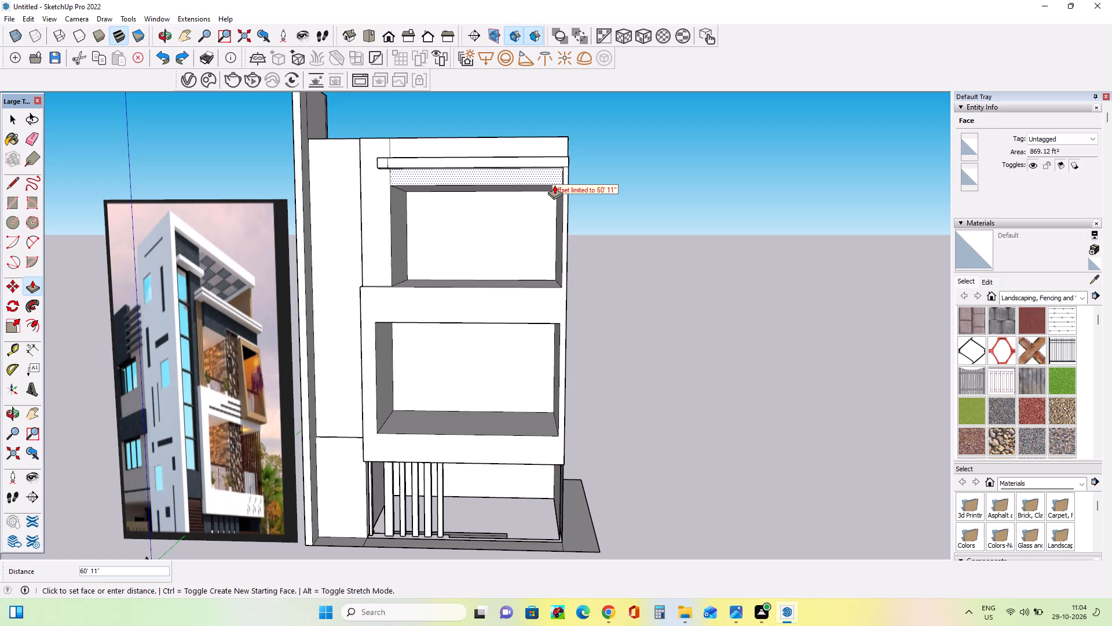
left_click_drag(554, 185, 561, 189)
Draw a 60' 11" line from back to front across the upper balcony beam's underside, marking off its column-side portion.
middle_click_drag(494, 191, 513, 210)
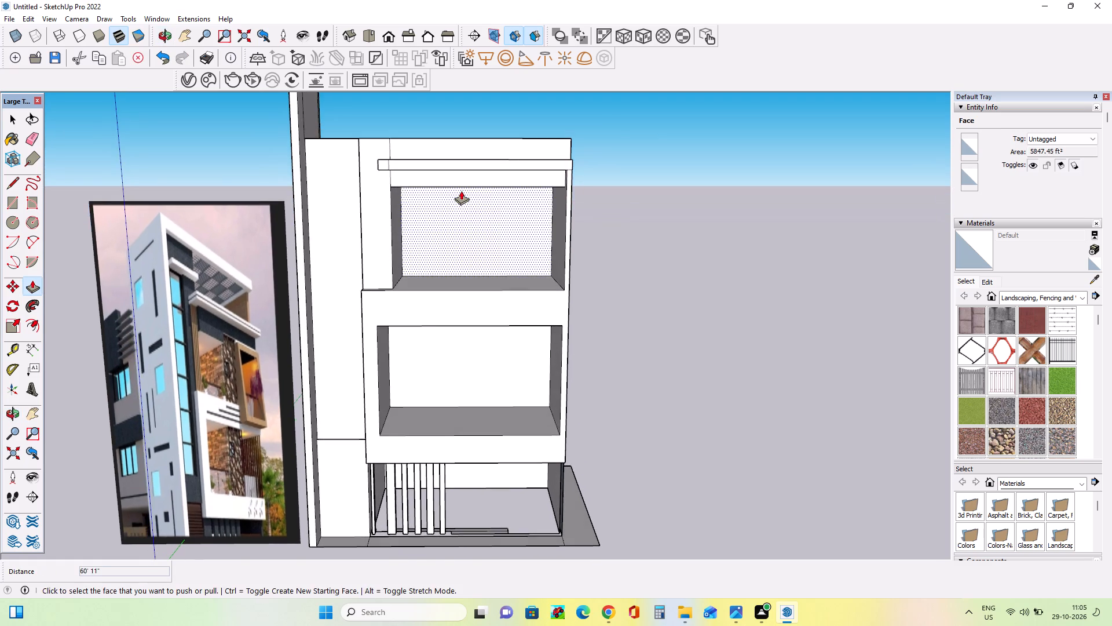
scroll(461, 191, "up", 3)
middle_click_drag(461, 190, 463, 180)
scroll(463, 180, "down", 1)
middle_click_drag(463, 181, 465, 187)
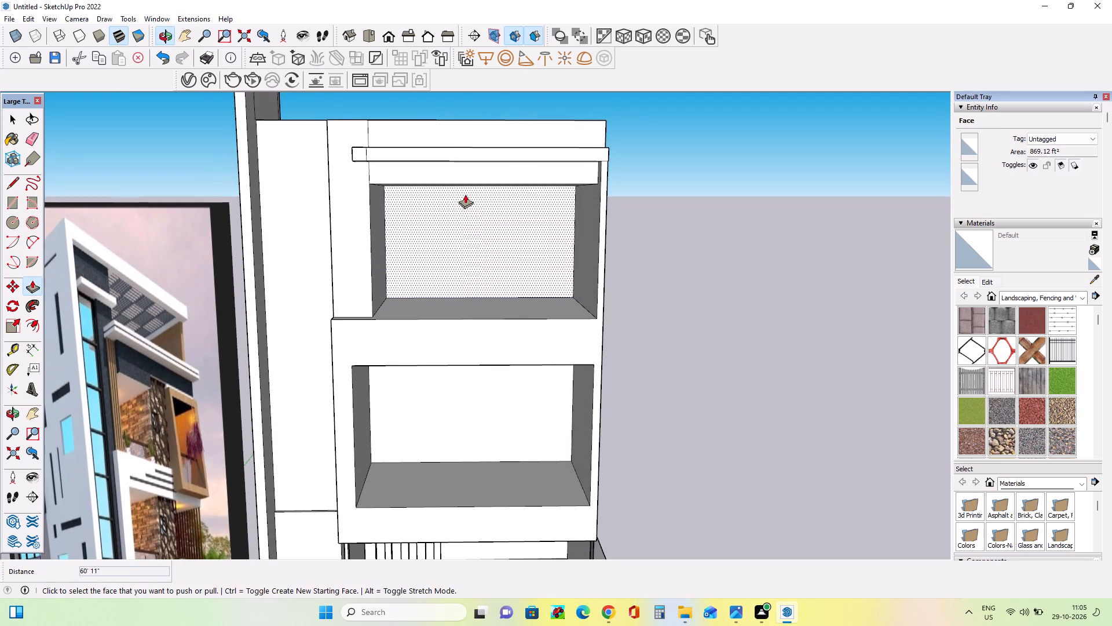
middle_click(469, 204)
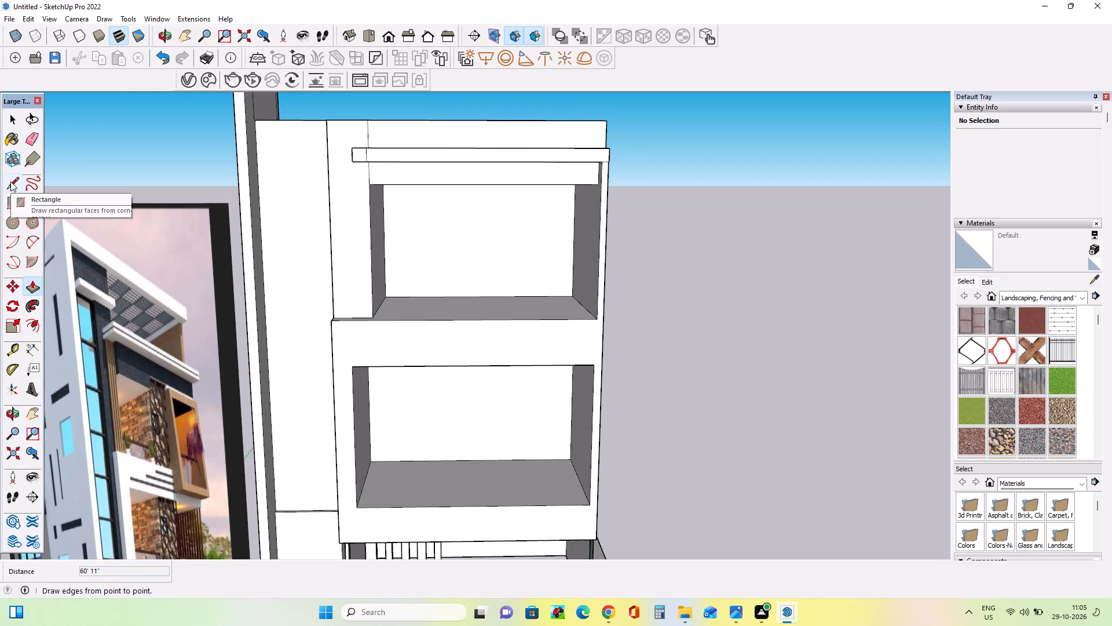
left_click(12, 187)
middle_click_drag(299, 319, 278, 149)
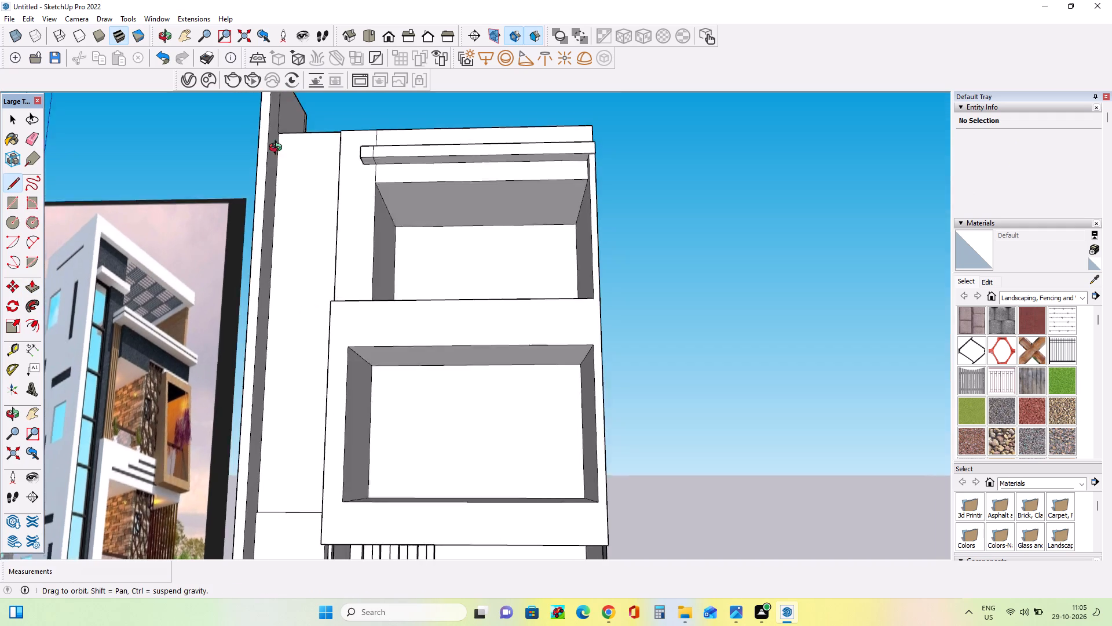
middle_click_drag(278, 149, 280, 144)
left_click(446, 253)
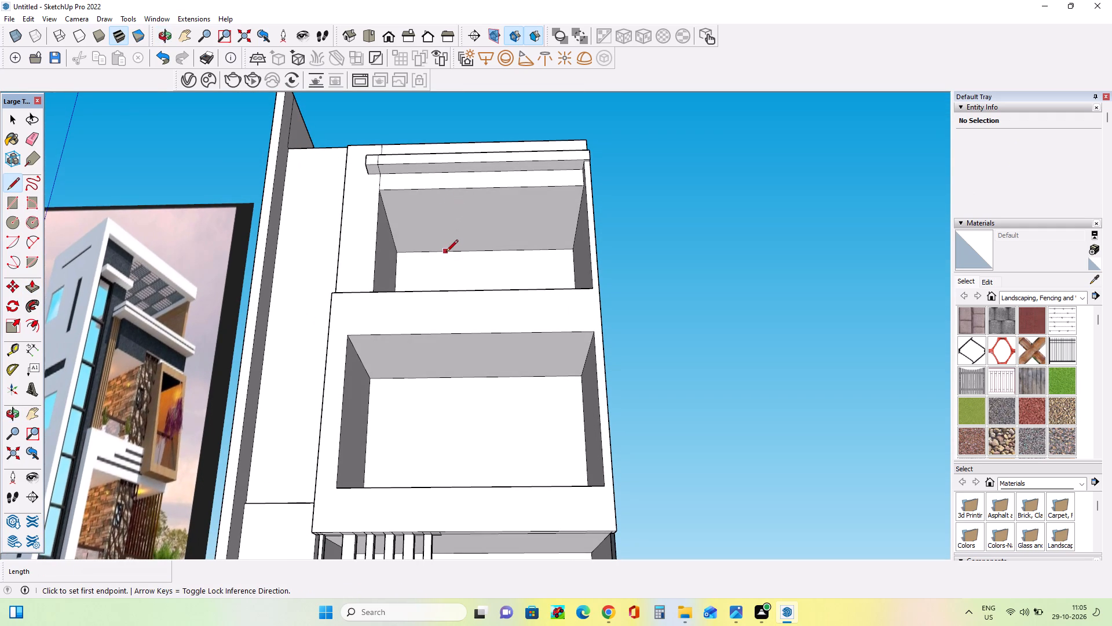
left_click(441, 188)
Push/Pull the column-side portion of the beam's underside down about 4' to create a stepped drop.
middle_click_drag(464, 248, 500, 359)
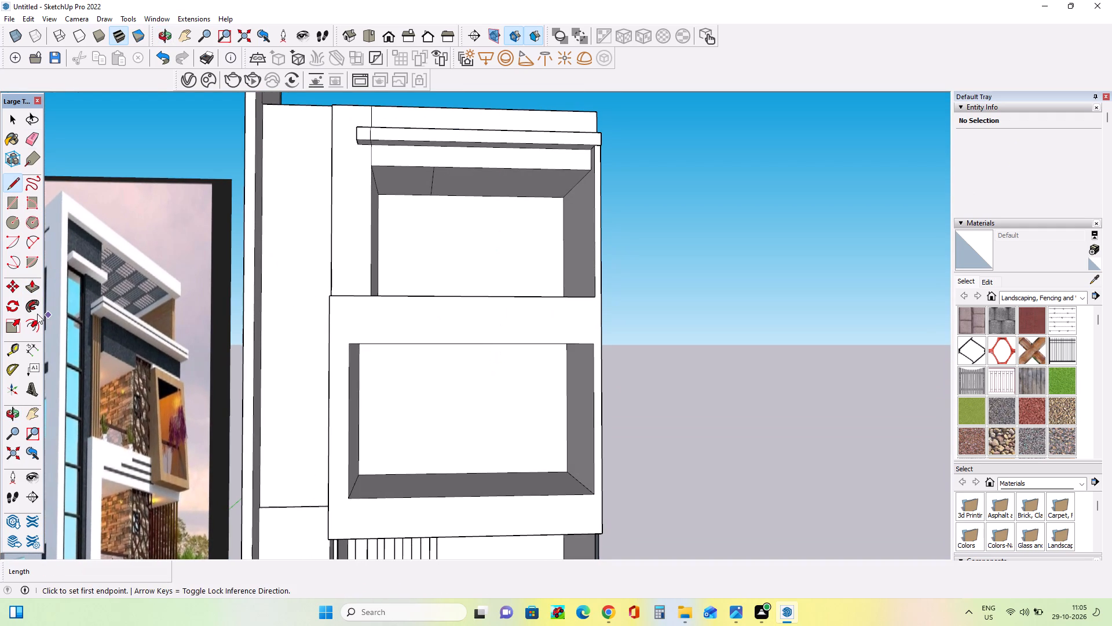
left_click(28, 289)
left_click_drag(407, 178, 409, 187)
Push/Pull the vertical side face of the beam's step about 4' 8" outward to widen the dropped portion.
middle_click_drag(351, 190, 389, 245)
scroll(284, 231, "down", 1)
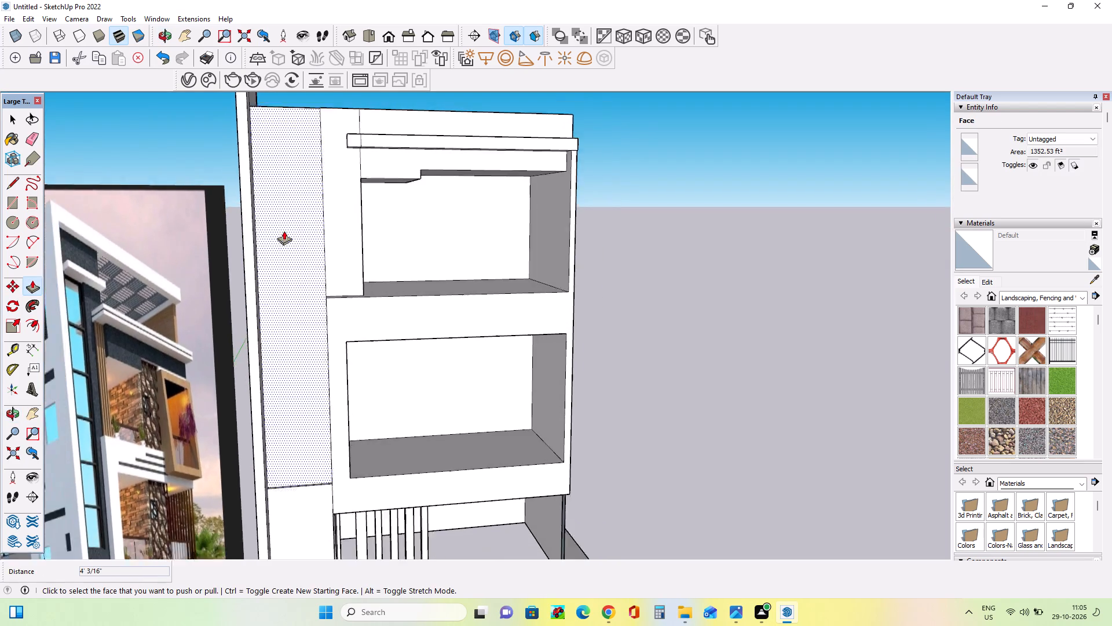
scroll(284, 231, "down", 2)
middle_click_drag(435, 225, 331, 221)
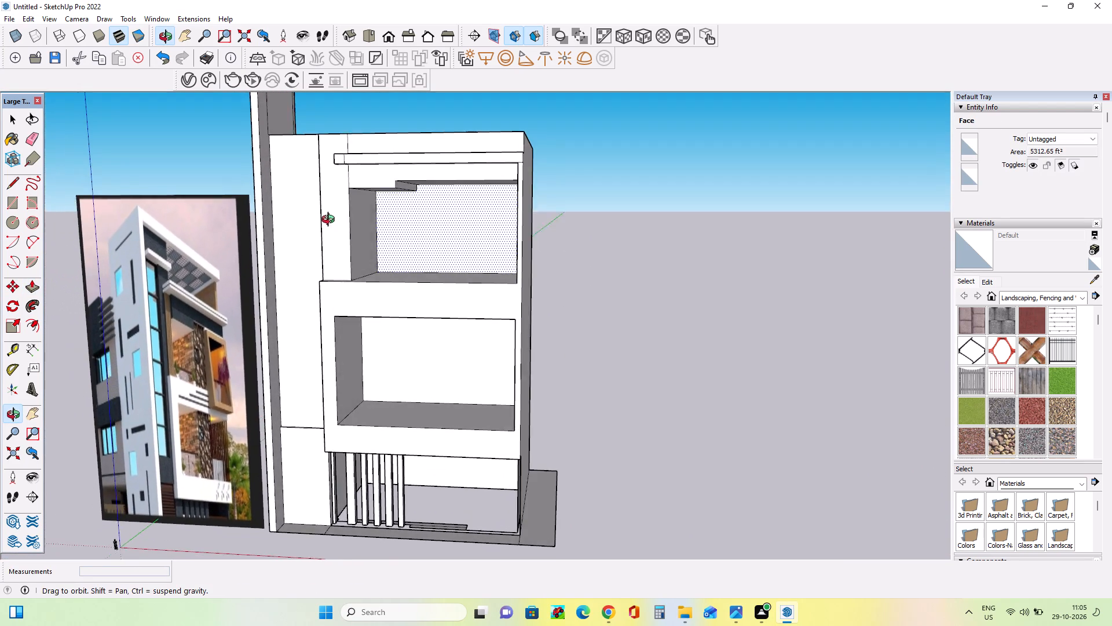
middle_click_drag(331, 221, 329, 221)
scroll(434, 185, "up", 3)
left_click_drag(390, 186, 398, 188)
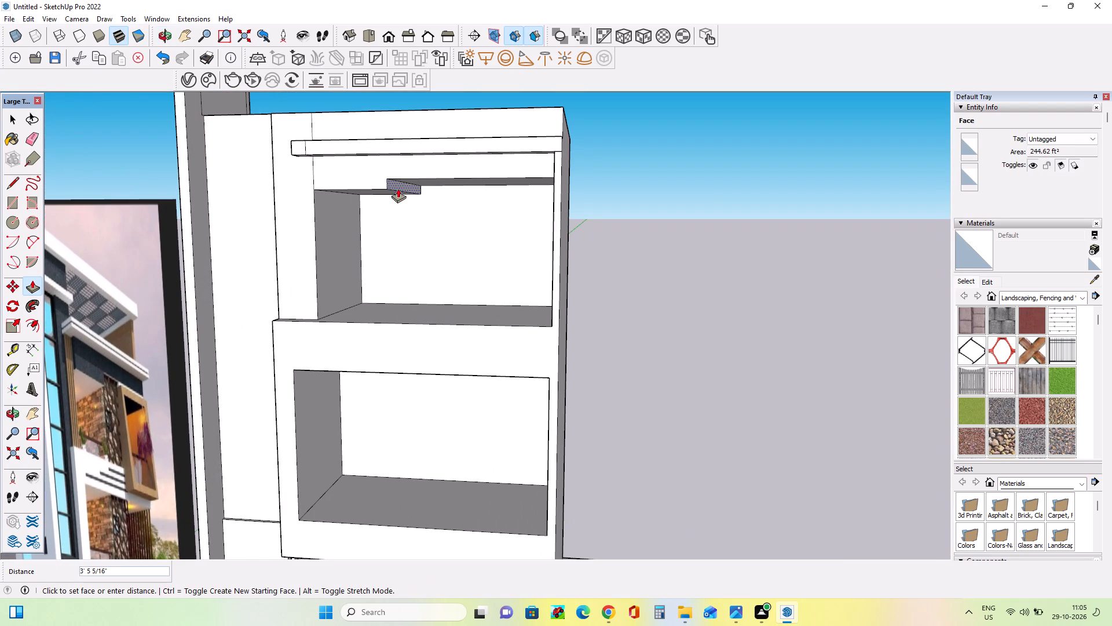
left_click_drag(398, 188, 401, 189)
Push/Pull the underside of the beam's dropped column-side portion slightly further down.
middle_click_drag(394, 222, 429, 220)
scroll(452, 221, "down", 2)
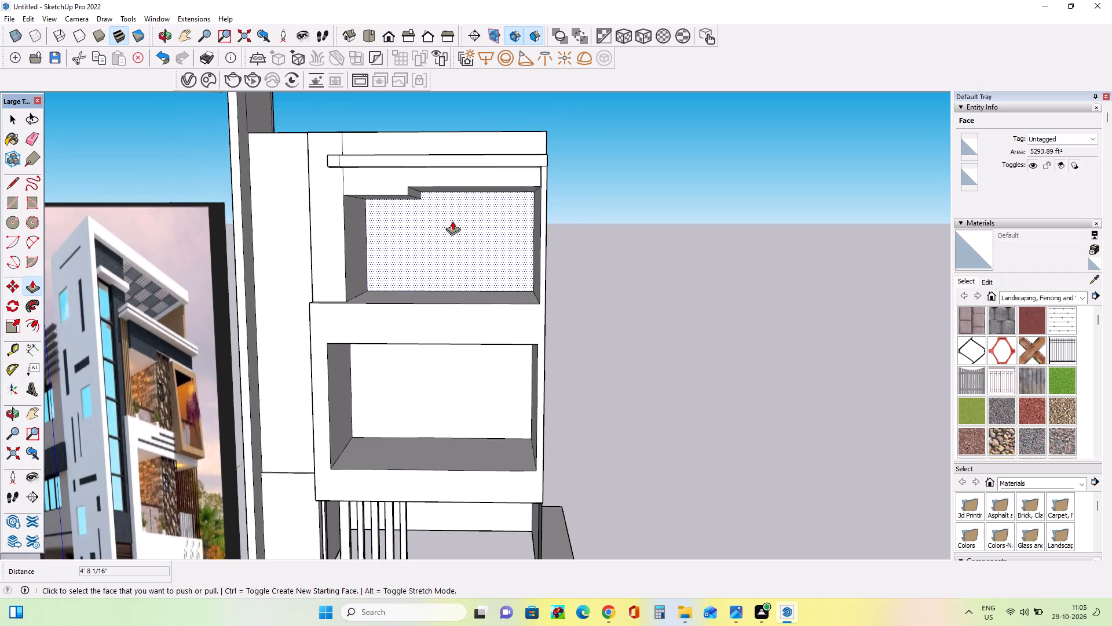
scroll(452, 221, "down", 1)
middle_click_drag(439, 191, 457, 135)
left_click(412, 200)
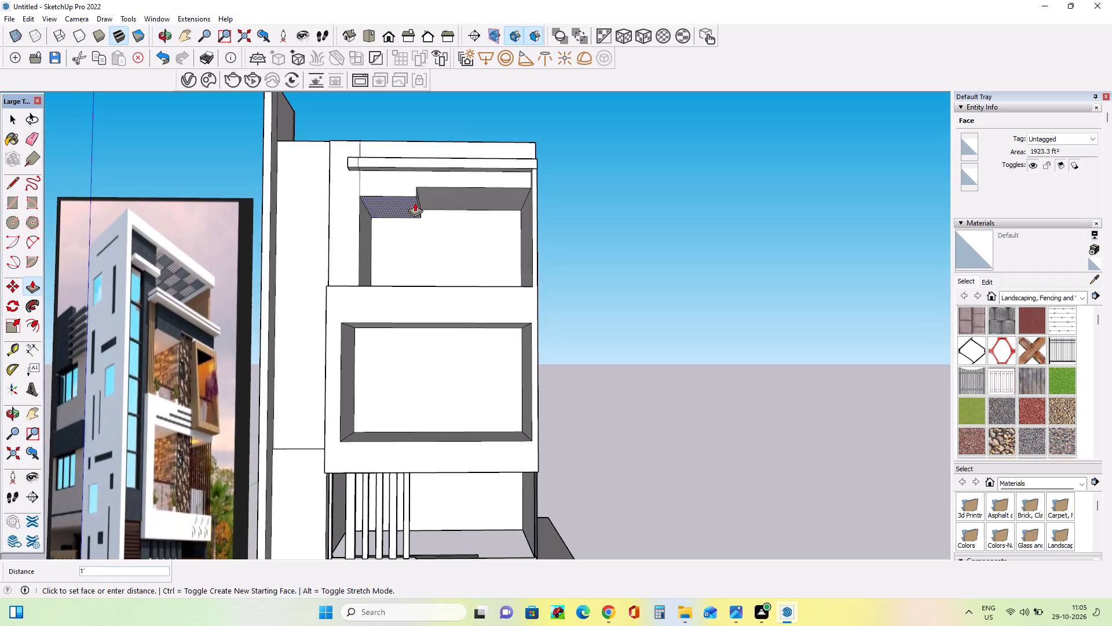
Push/Pull the underside of the beam's longer, shallower portion down about 2'.
middle_click_drag(454, 253, 517, 310)
middle_click_drag(527, 290, 534, 302)
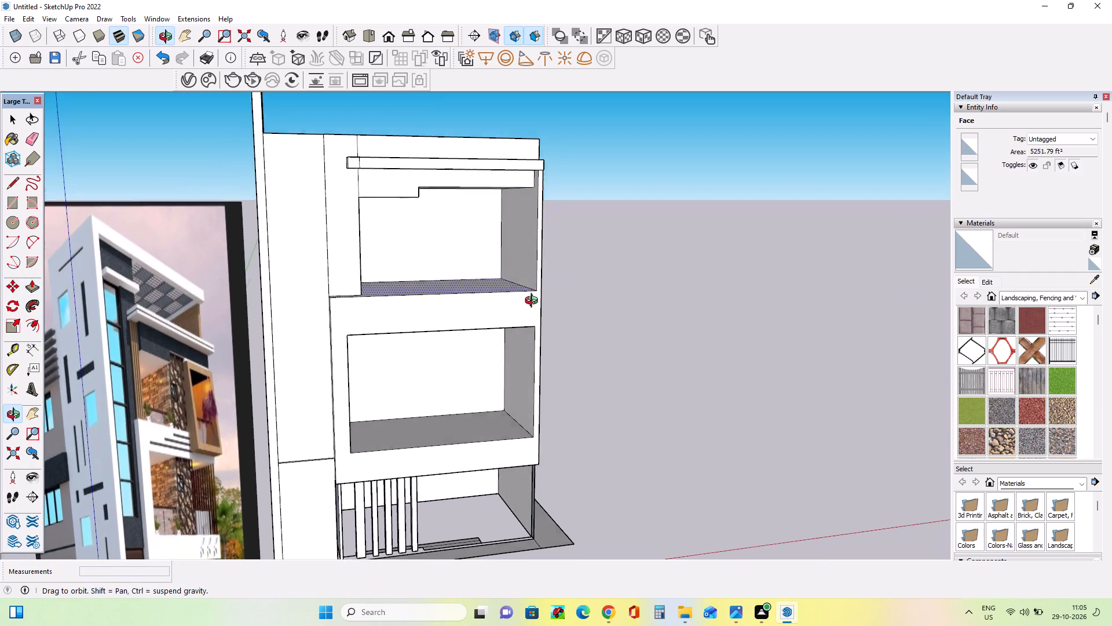
middle_click_drag(534, 302, 536, 309)
middle_click_drag(497, 221, 471, 159)
left_click(470, 192)
Review the whole facade model from several angles against the reference image.
middle_click_drag(472, 230, 486, 290)
scroll(486, 290, "down", 4)
middle_click_drag(514, 275, 450, 279)
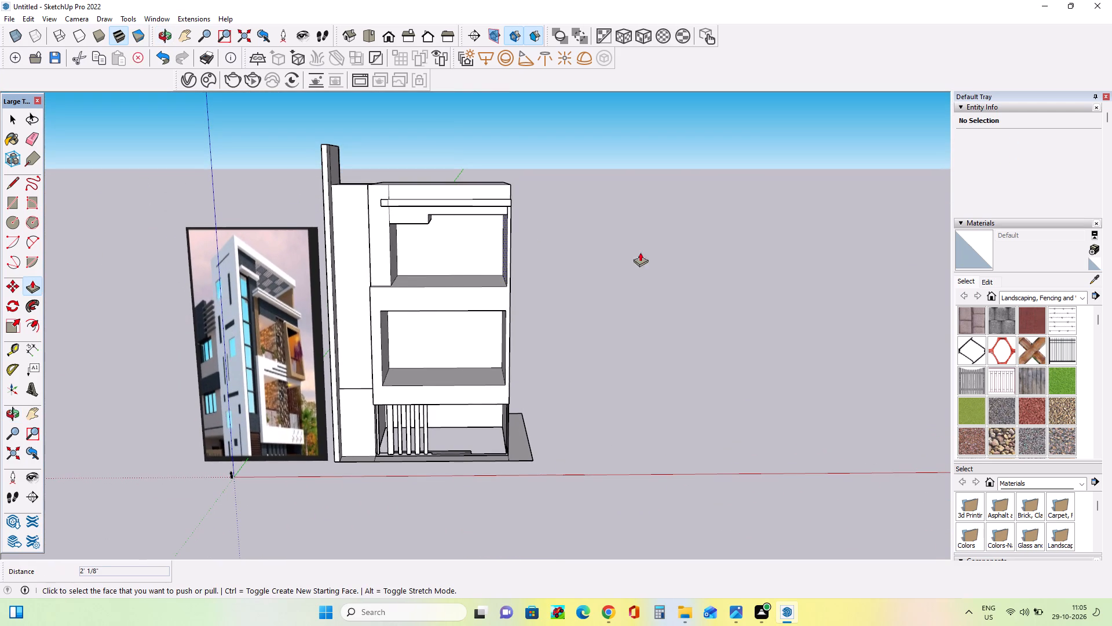
middle_click_drag(491, 307, 533, 311)
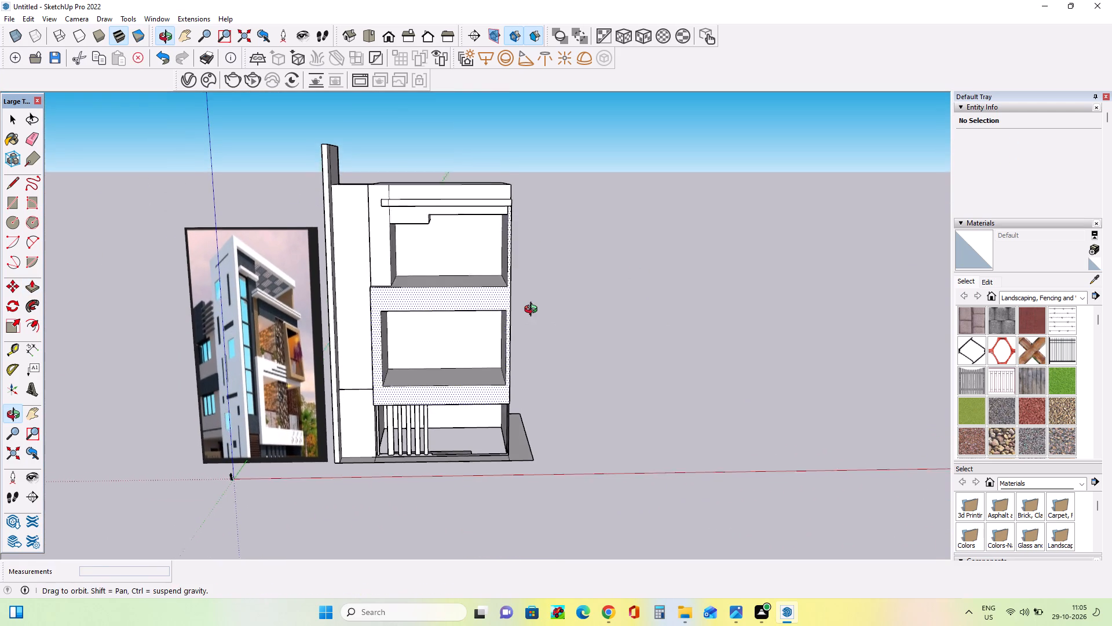
middle_click_drag(533, 311, 542, 314)
middle_click_drag(484, 306, 518, 345)
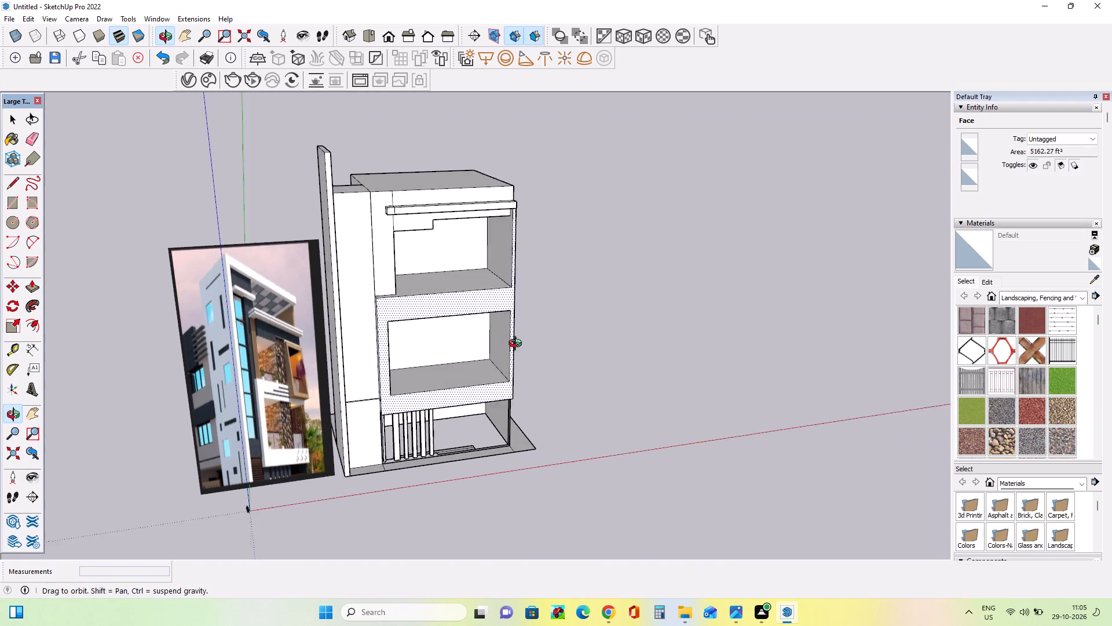
middle_click_drag(518, 345, 415, 288)
scroll(123, 327, "down", 4)
middle_click_drag(453, 351, 496, 410)
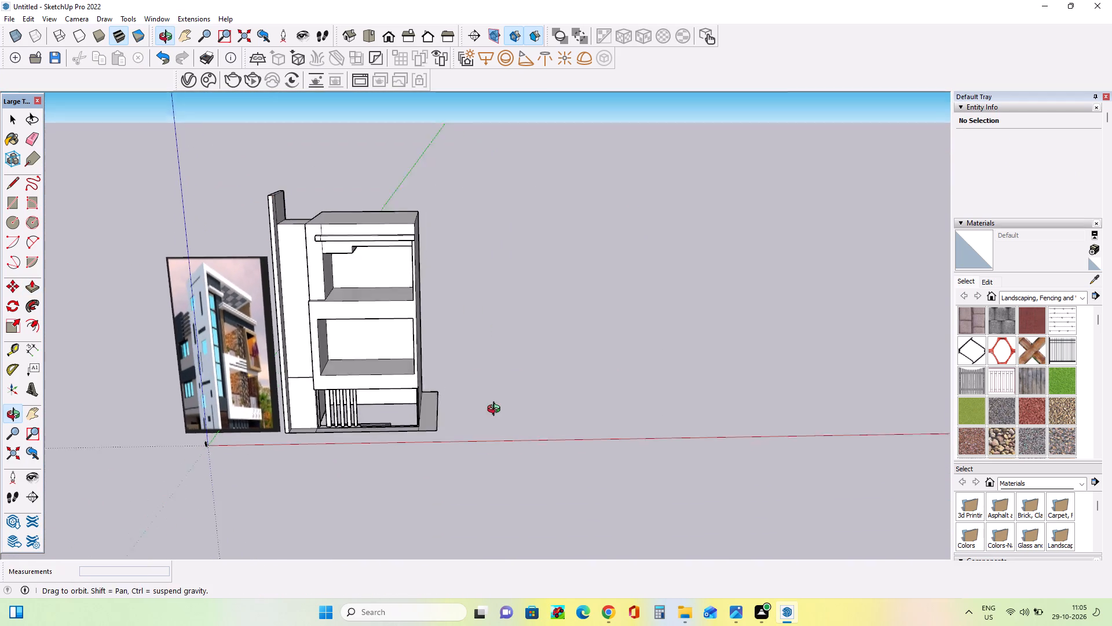
middle_click_drag(496, 410, 497, 412)
Erase the vertical dividing edge on the top block's front face above the cornice band.
scroll(306, 376, "up", 3)
middle_click_drag(305, 375, 320, 315)
scroll(341, 172, "up", 3)
left_click(32, 140)
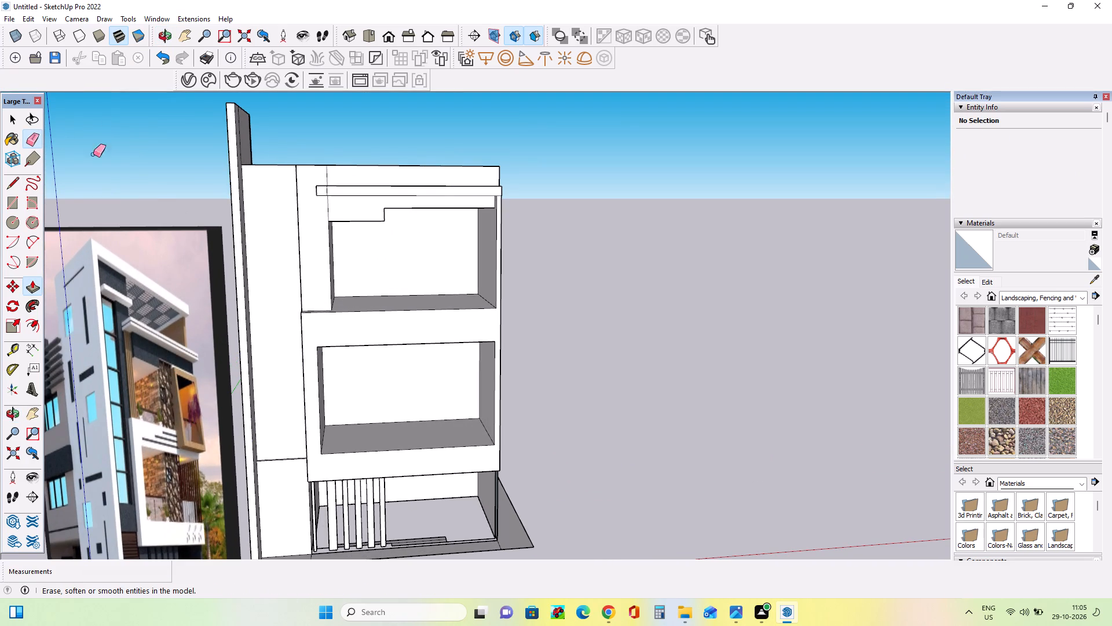
scroll(292, 192, "up", 4)
left_click(343, 169)
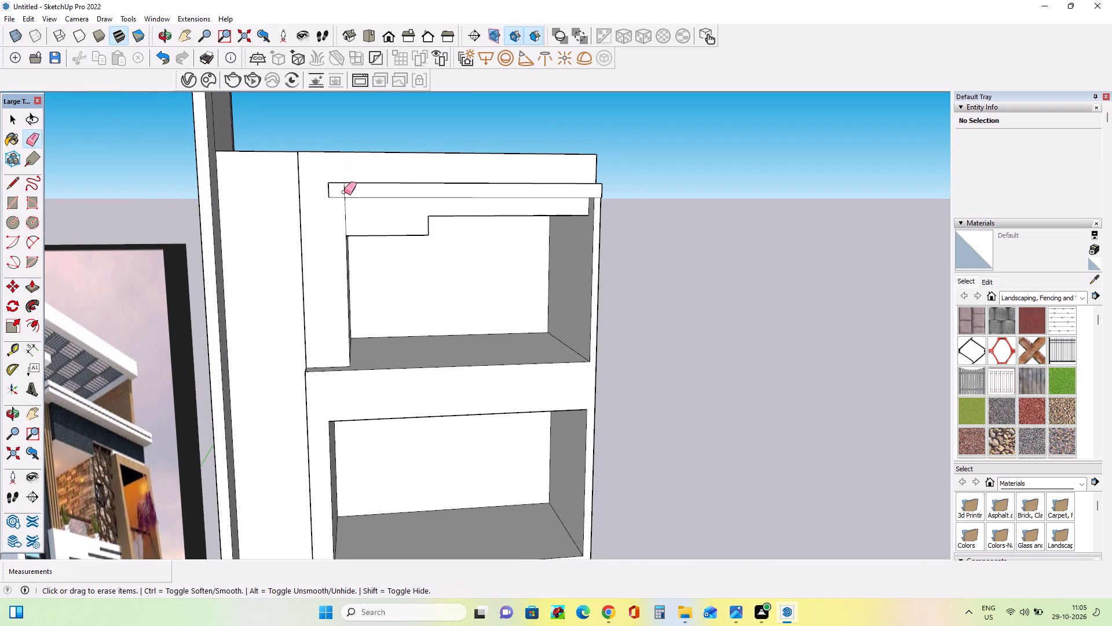
Erase the stray short edges crossing the cornice band's front and top faces near its column-side end.
middle_click_drag(360, 250, 367, 263)
scroll(434, 250, "down", 2)
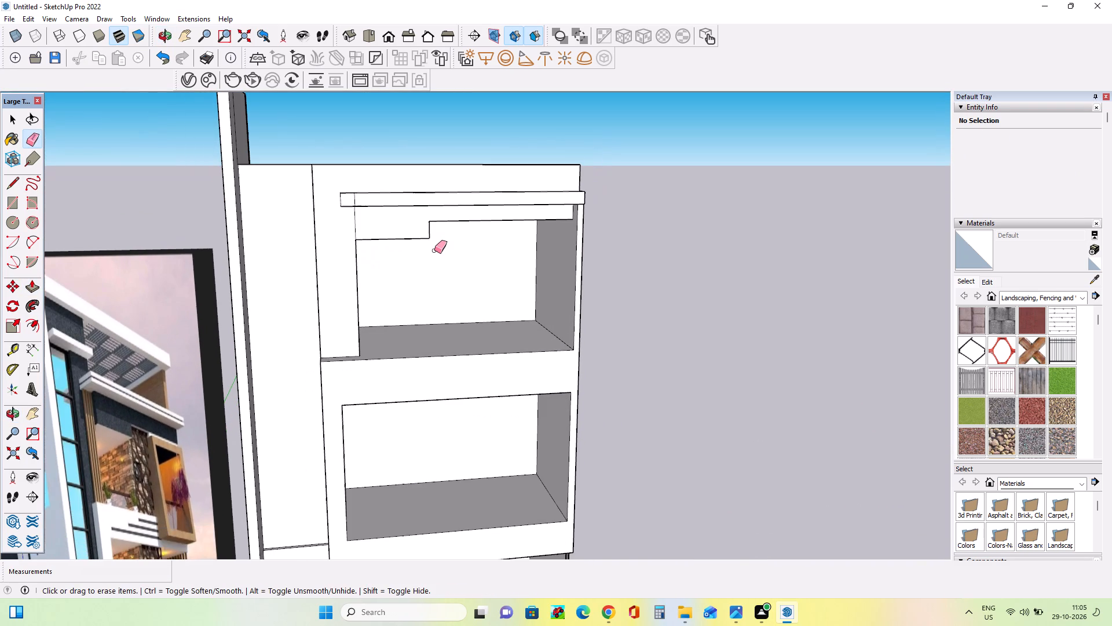
scroll(437, 254, "down", 2)
middle_click_drag(480, 278, 389, 311)
scroll(451, 161, "up", 8)
middle_click_drag(271, 291, 339, 269)
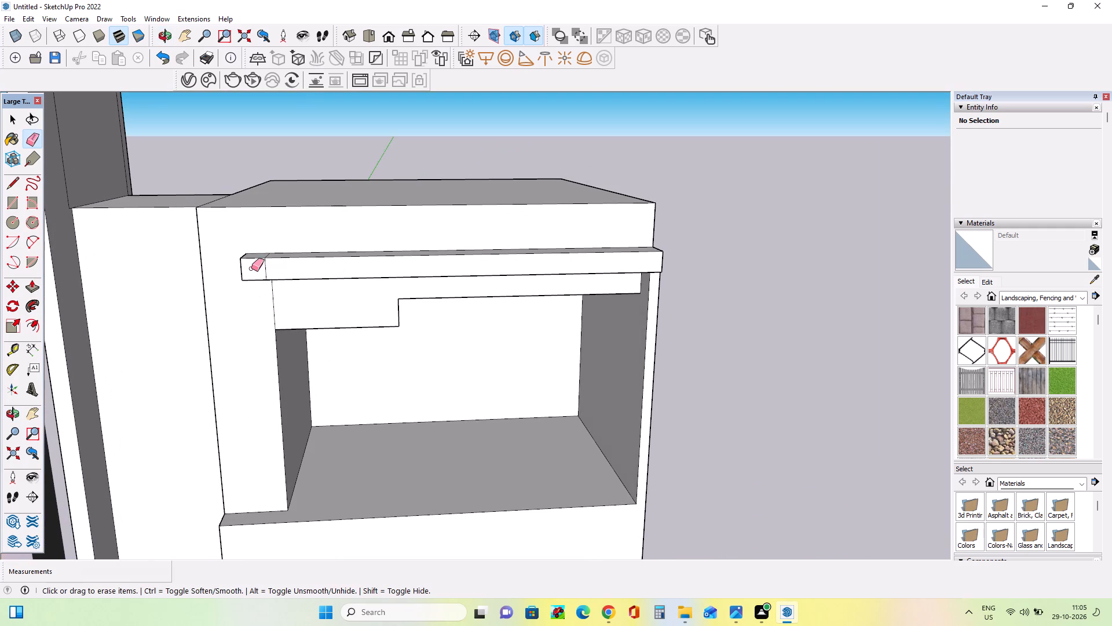
left_click_drag(259, 268, 274, 268)
middle_click_drag(273, 262, 297, 369)
left_click_drag(261, 299, 266, 299)
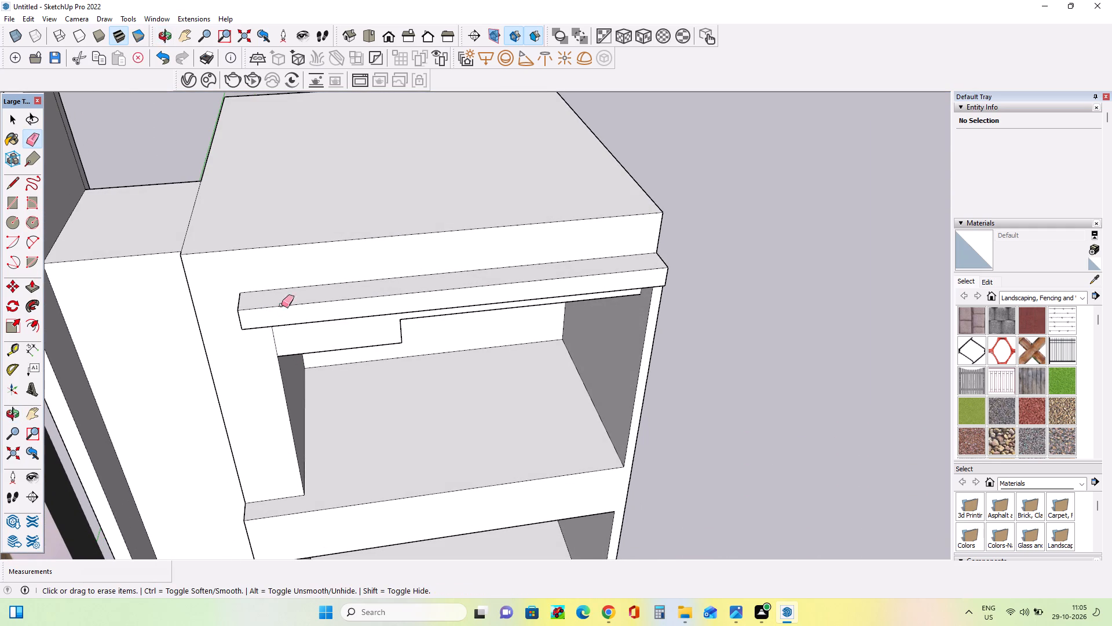
middle_click_drag(326, 346, 334, 300)
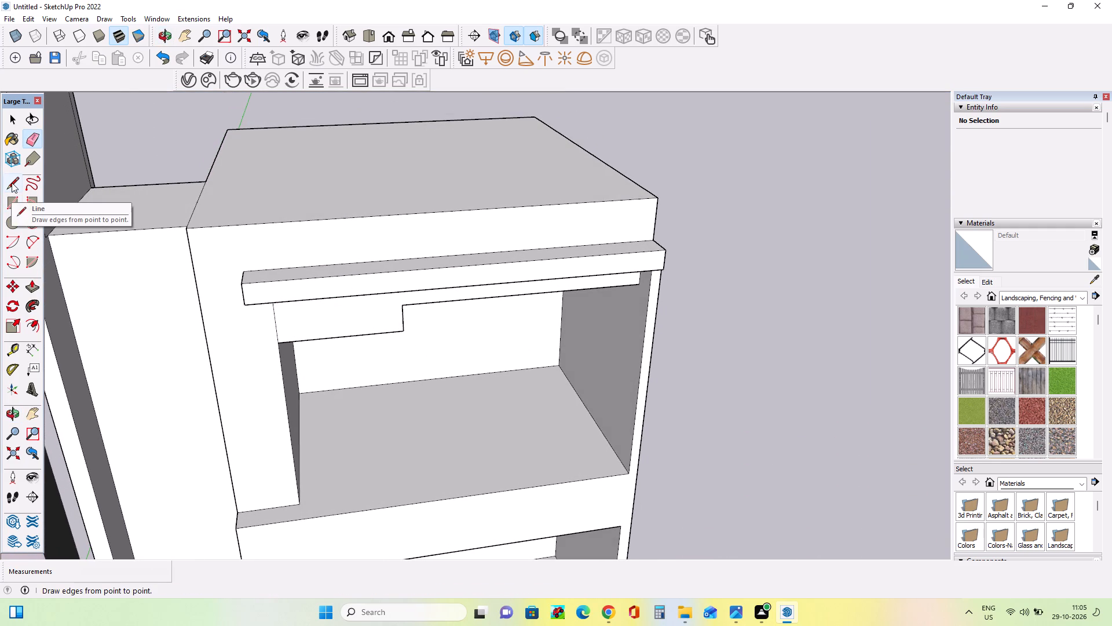
Draw a thin full-length rectangle, about 104' 5" by 5 1/2", along the middle of the cornice band's front face.
left_click(8, 201)
scroll(257, 311, "up", 6)
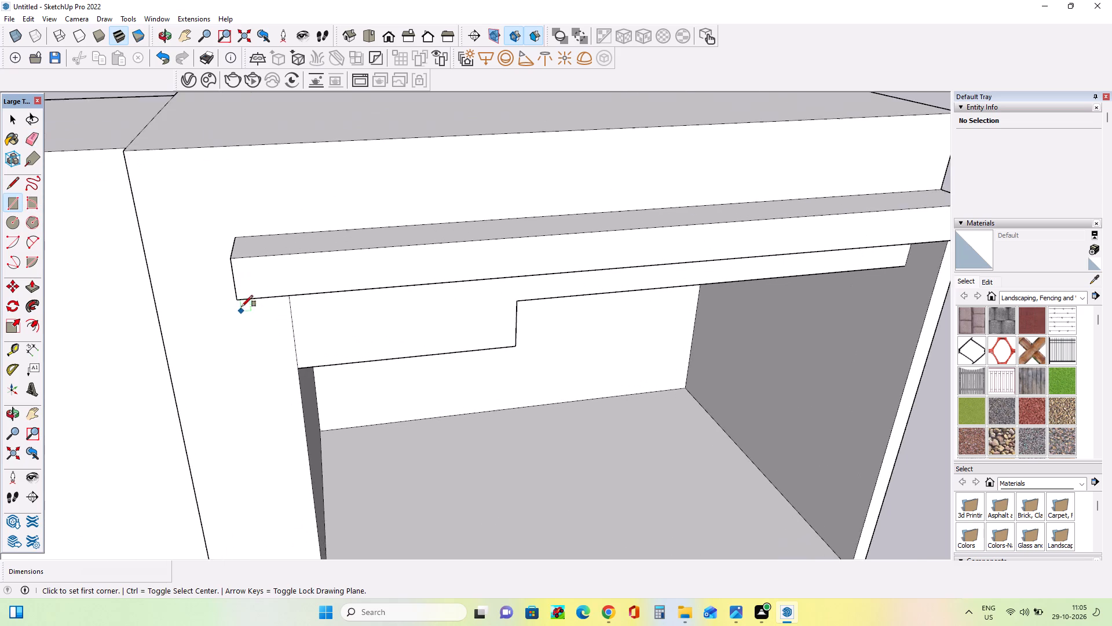
scroll(242, 307, "up", 1)
left_click_drag(232, 278, 240, 282)
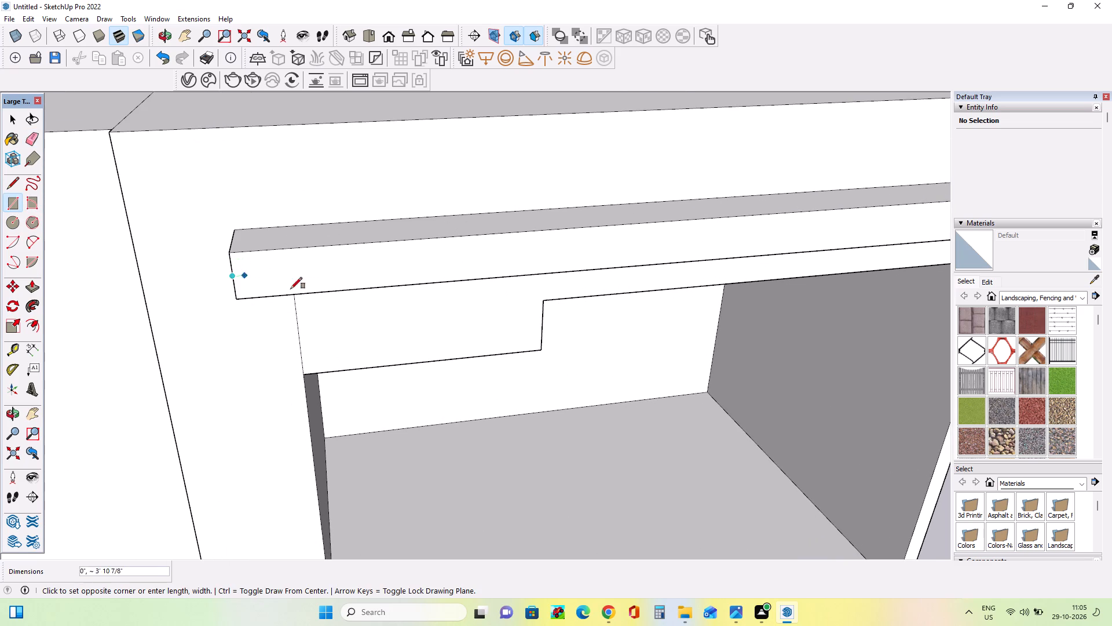
scroll(207, 284, "down", 8)
scroll(653, 268, "up", 8)
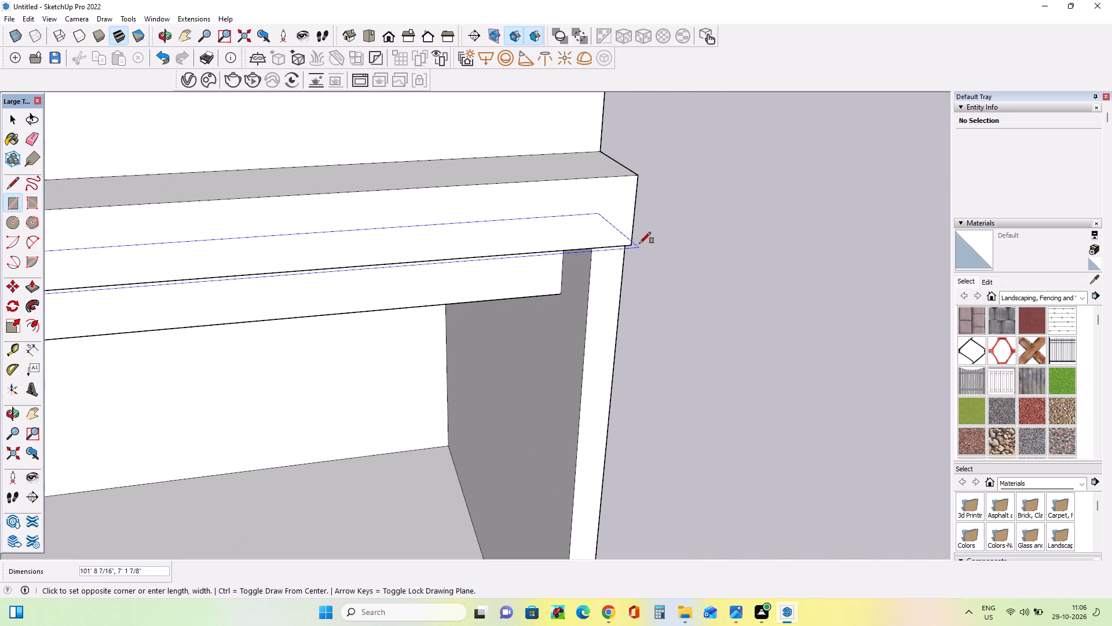
scroll(636, 221, "up", 3)
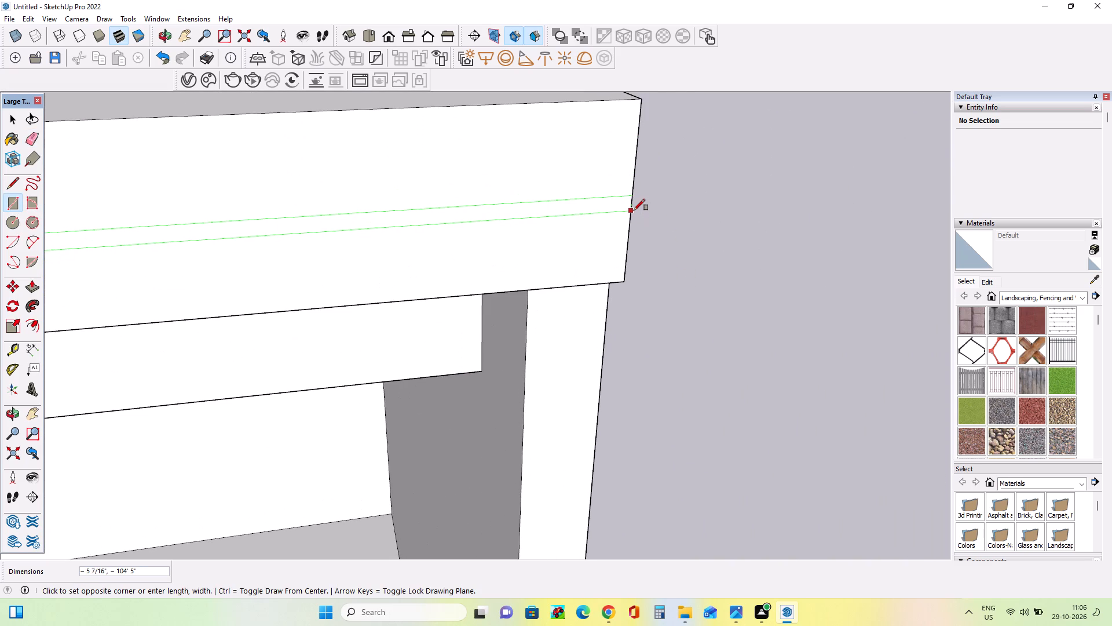
left_click(634, 208)
scroll(700, 251, "down", 10)
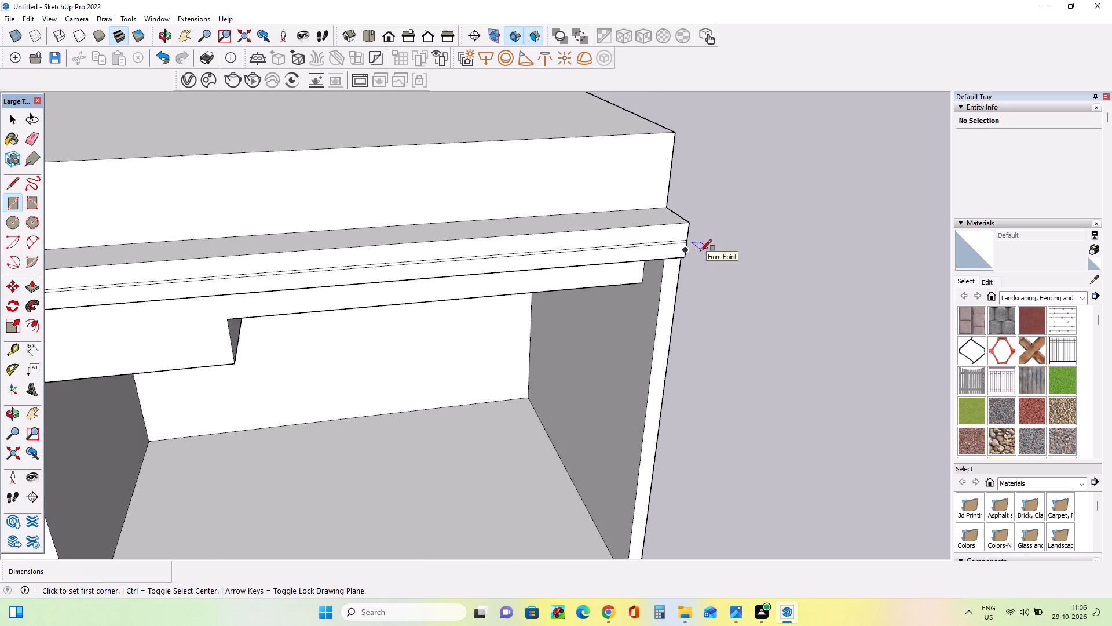
scroll(700, 251, "down", 8)
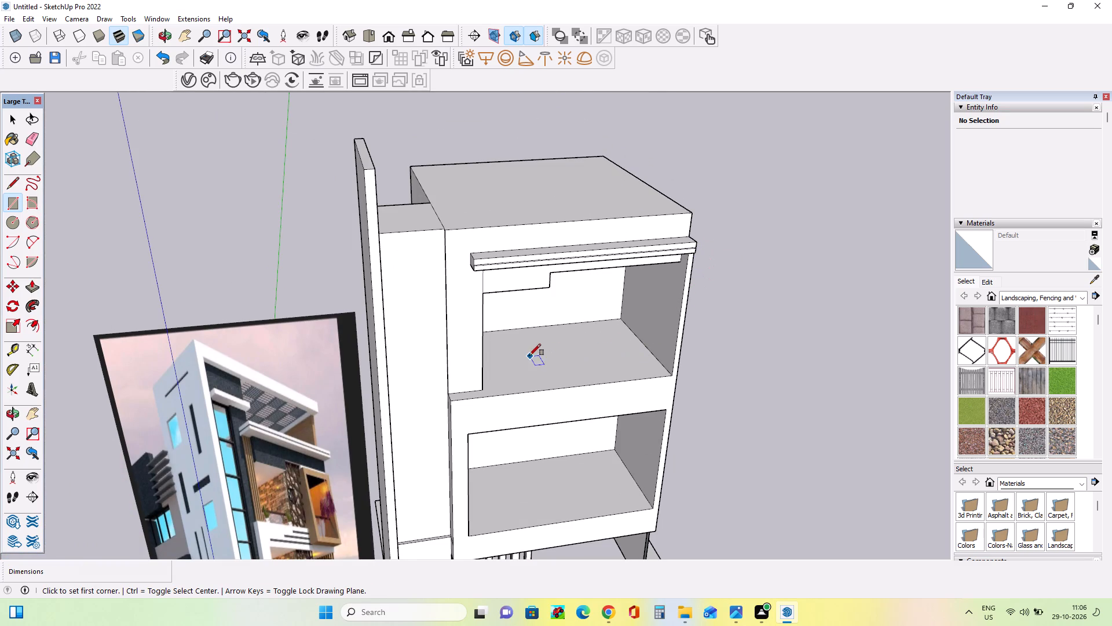
Following the grooved cornice in the reference image, draw a second full-length strip about 6" tall directly above the first.
middle_click_drag(529, 355, 529, 343)
scroll(242, 461, "up", 19)
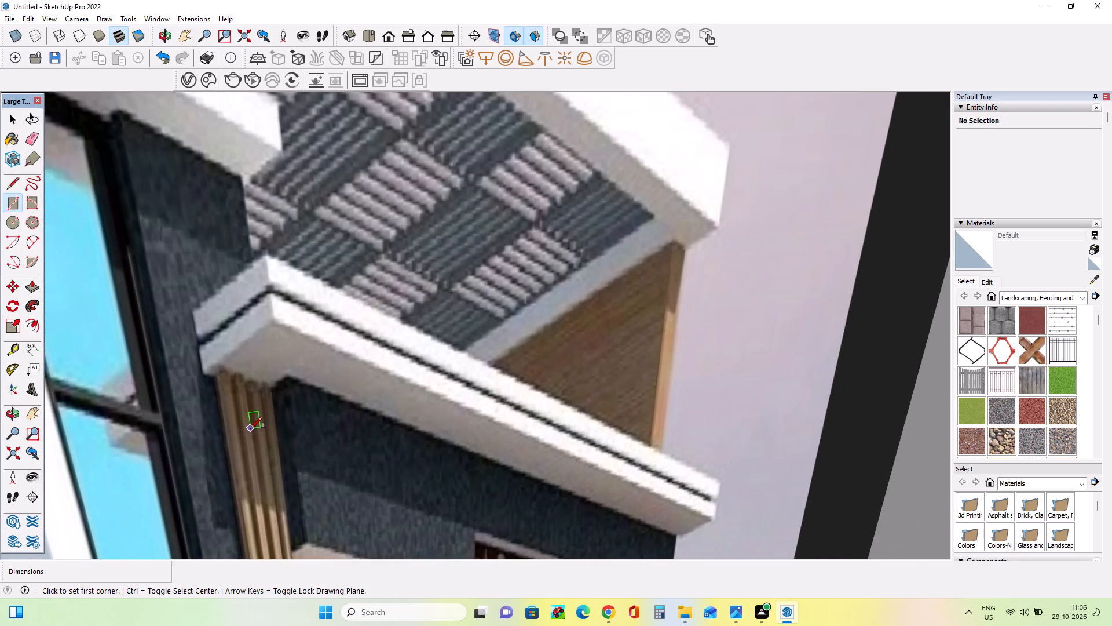
scroll(251, 428, "down", 19)
scroll(308, 408, "down", 3)
middle_click_drag(558, 311, 575, 340)
scroll(503, 263, "up", 13)
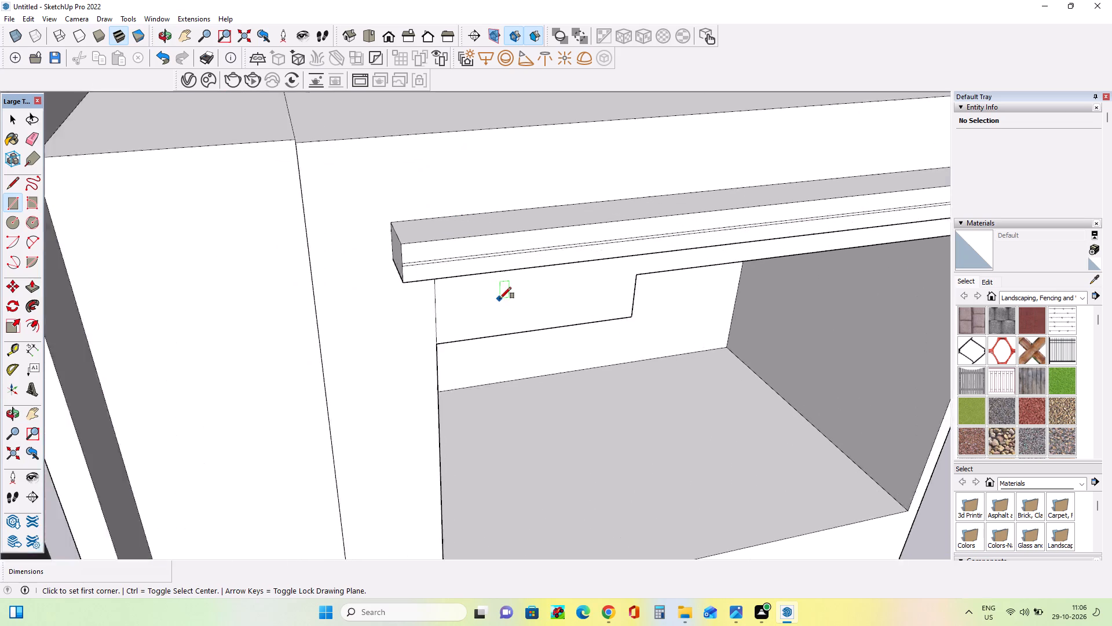
scroll(500, 299, "up", 2)
middle_click_drag(492, 321, 461, 273)
scroll(301, 207, "up", 4)
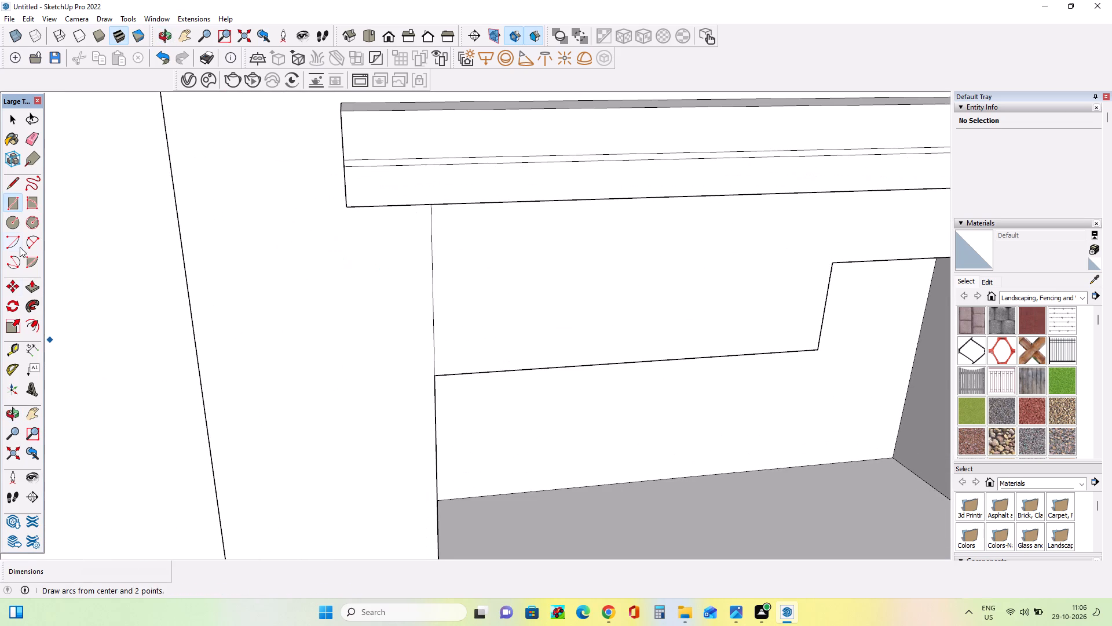
left_click(13, 206)
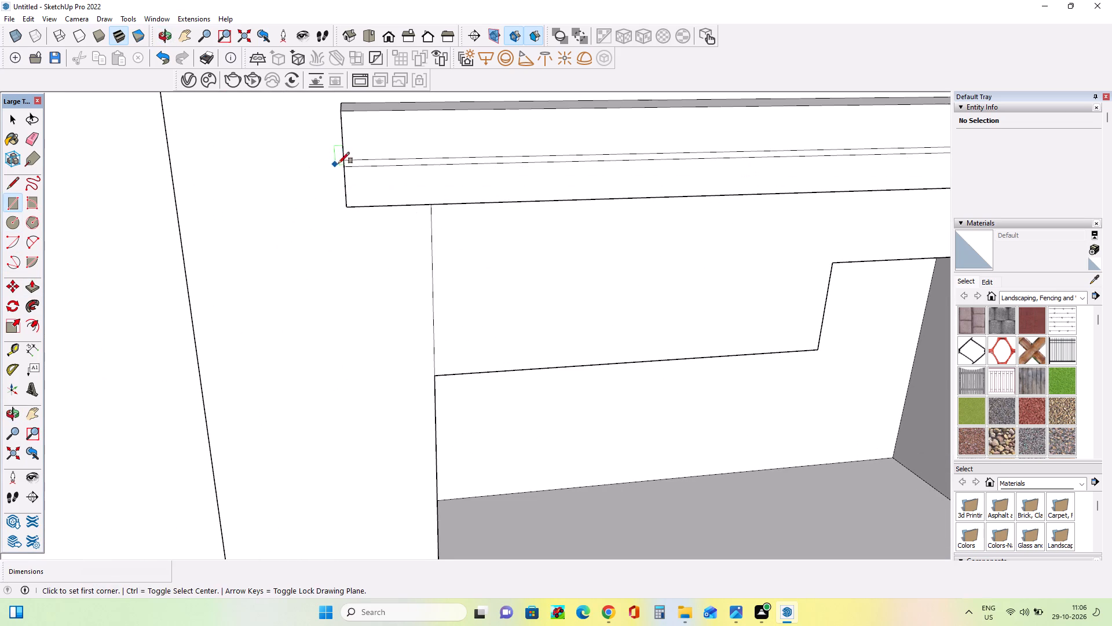
left_click_drag(345, 160, 358, 154)
scroll(398, 191, "down", 4)
scroll(332, 209, "down", 9)
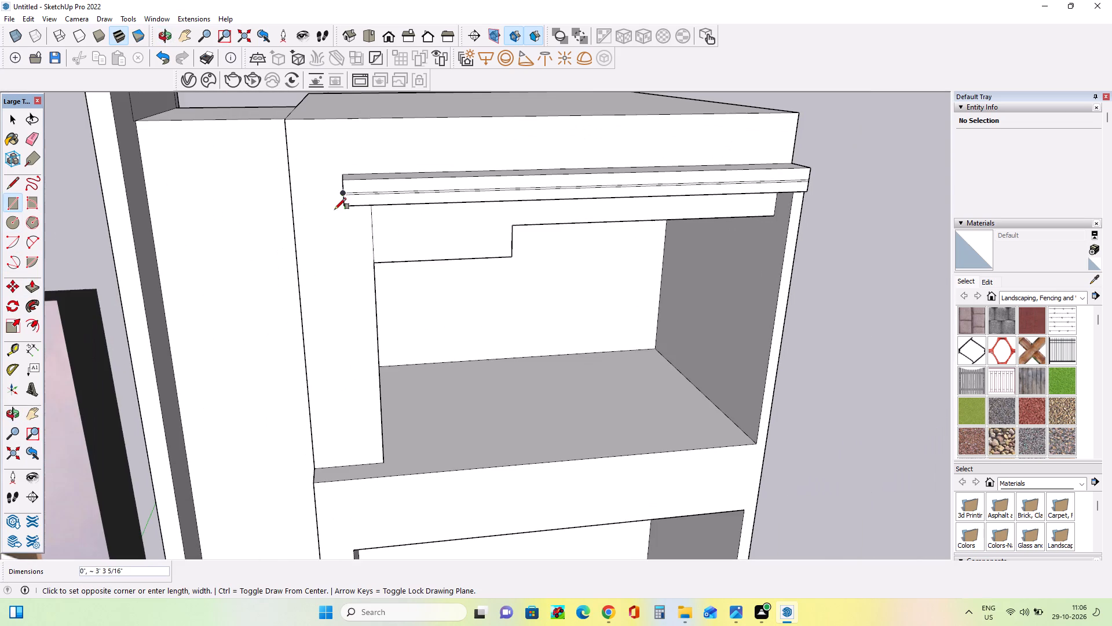
scroll(811, 183, "up", 11)
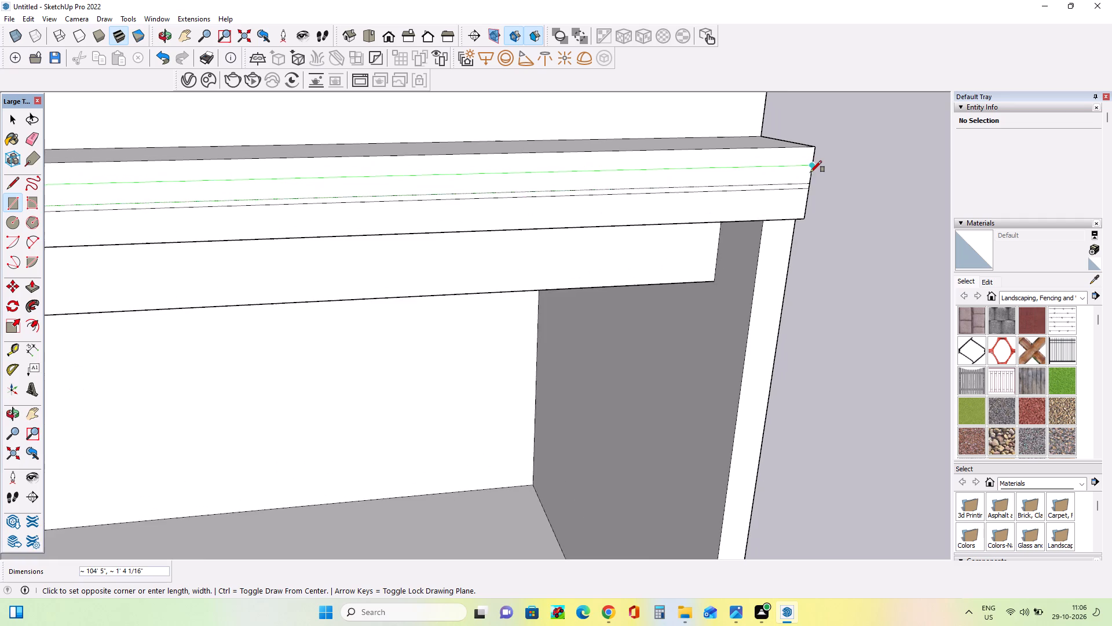
scroll(810, 172, "up", 5)
left_click(813, 179)
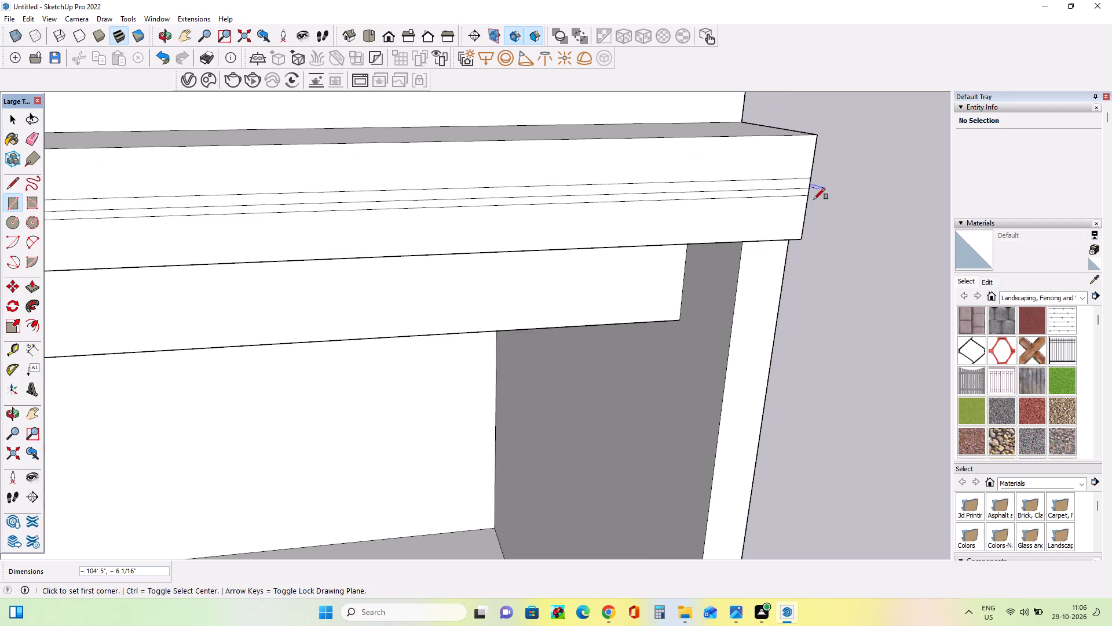
Erase the middle line on the cornice band's front face, merging the two thin strips into one.
left_click(29, 136)
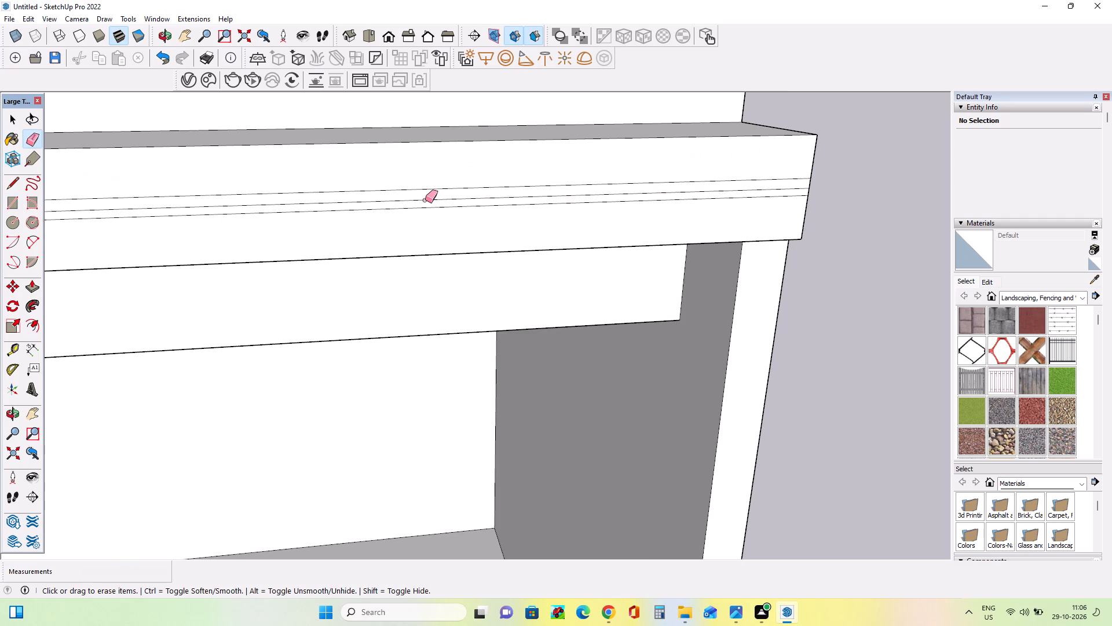
left_click(425, 200)
middle_click_drag(591, 241, 599, 264)
scroll(599, 264, "down", 4)
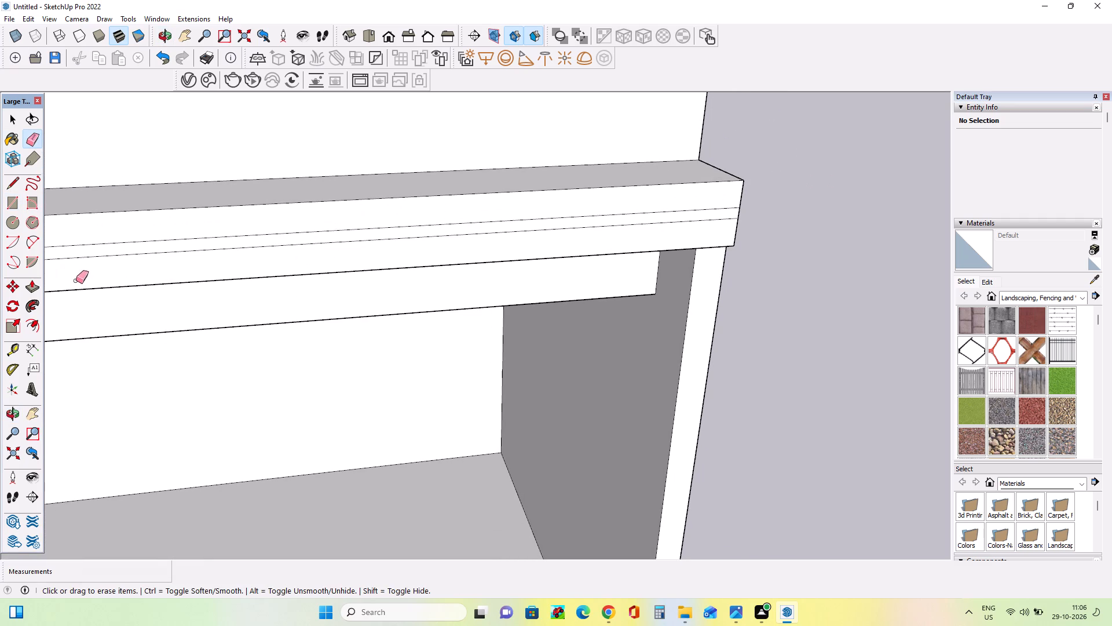
Push/Pull the merged strip on the cornice front inward about 3' 11" to form a horizontal groove.
left_click(29, 286)
scroll(472, 231, "down", 4)
scroll(570, 222, "down", 10)
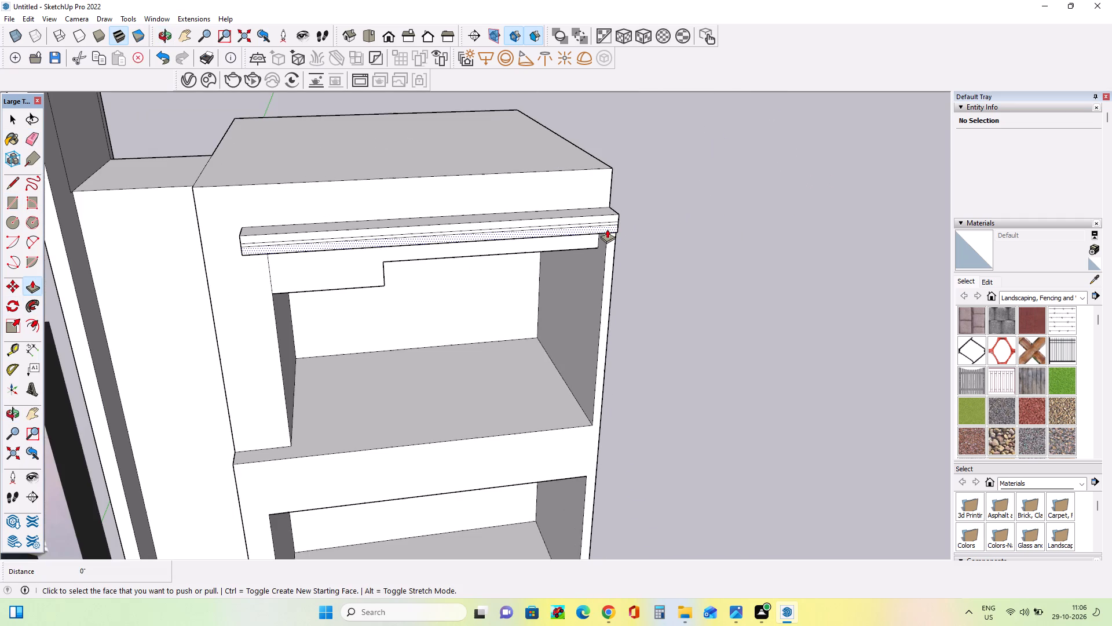
middle_click_drag(614, 230, 802, 198)
scroll(300, 285, "up", 8)
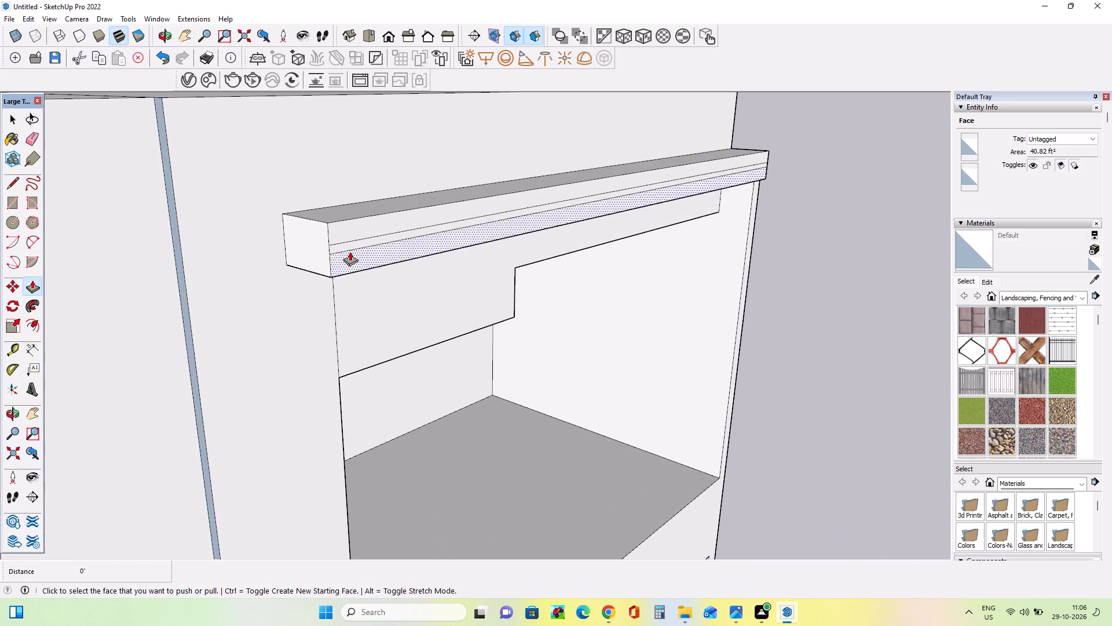
left_click_drag(335, 248, 311, 245)
scroll(240, 323, "down", 9)
middle_click_drag(427, 295, 215, 270)
scroll(276, 254, "down", 4)
scroll(360, 240, "down", 4)
middle_click_drag(412, 320, 427, 269)
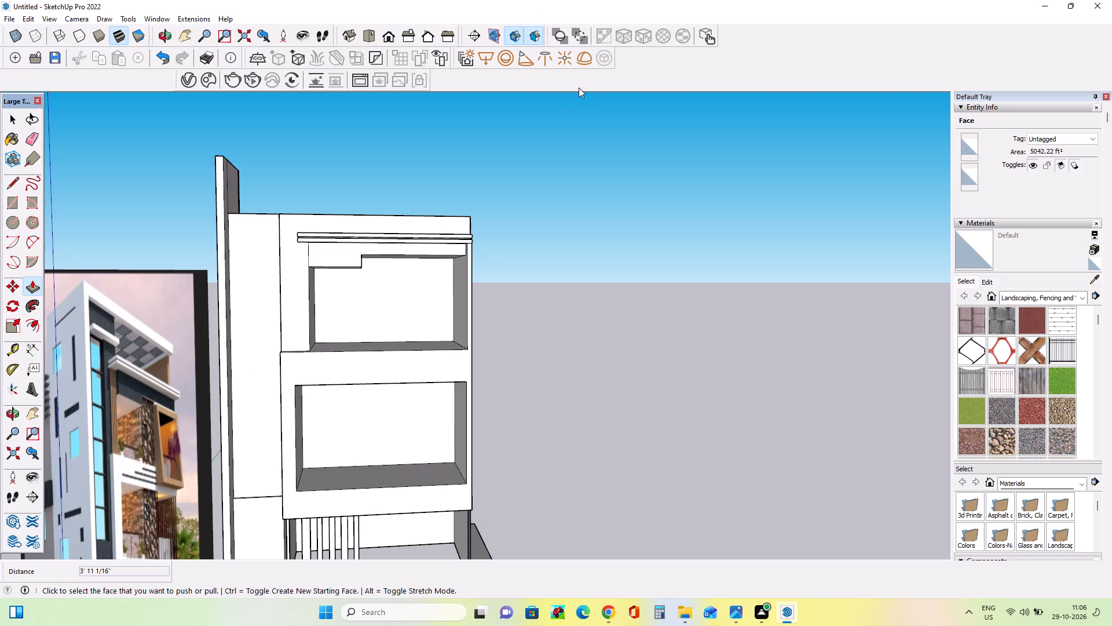
Push/Pull the top face of the main block above the cornice up about 20' 5".
middle_click_drag(509, 258, 539, 281)
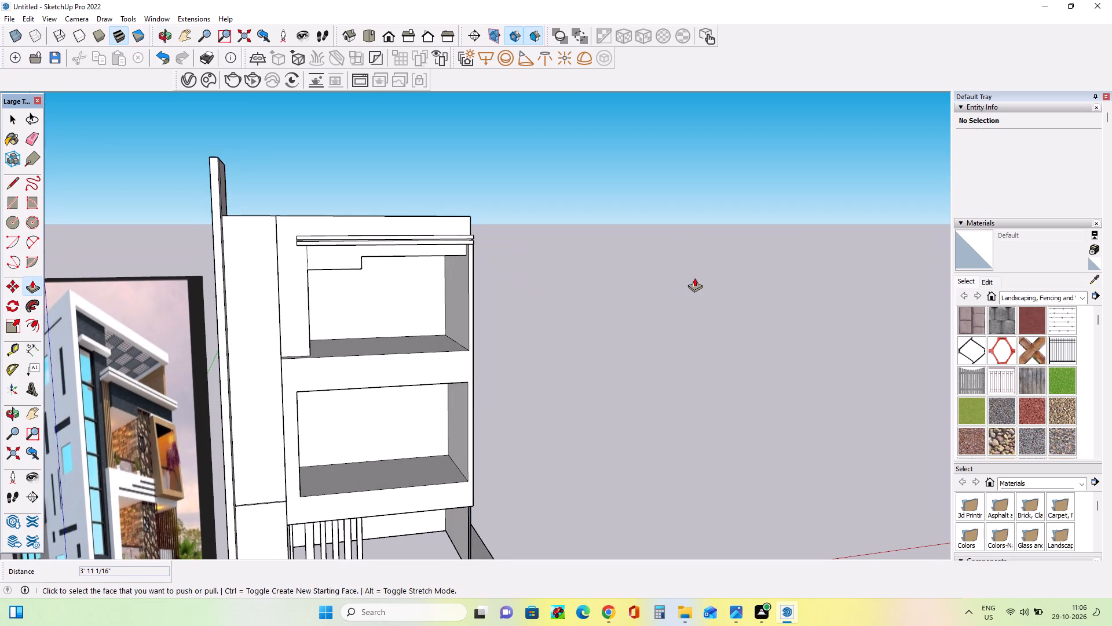
middle_click_drag(693, 283, 678, 356)
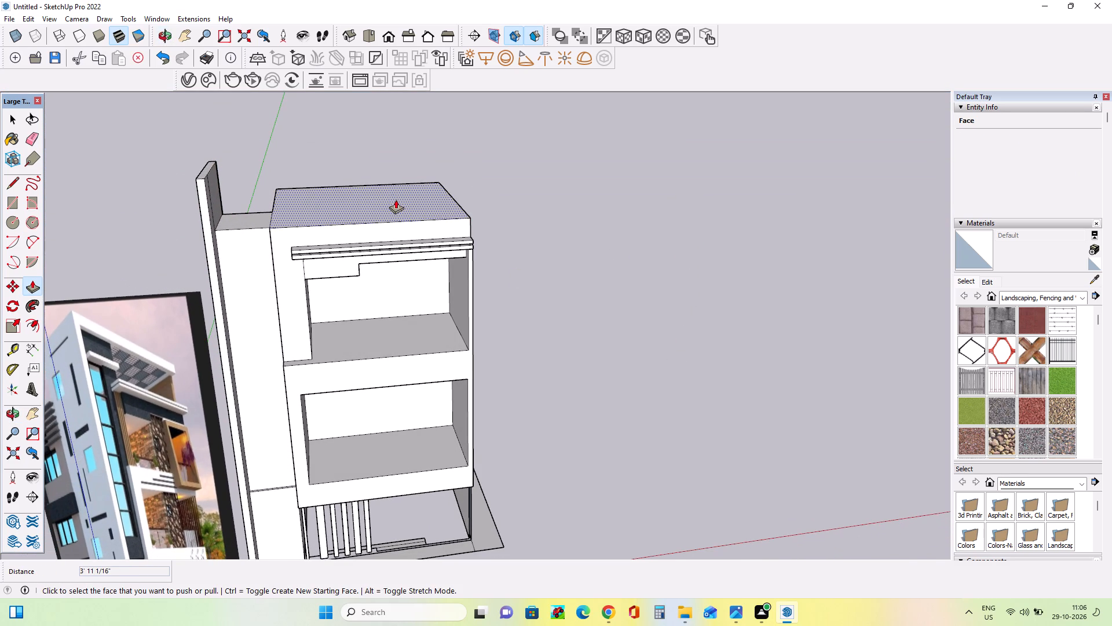
scroll(144, 402, "up", 13)
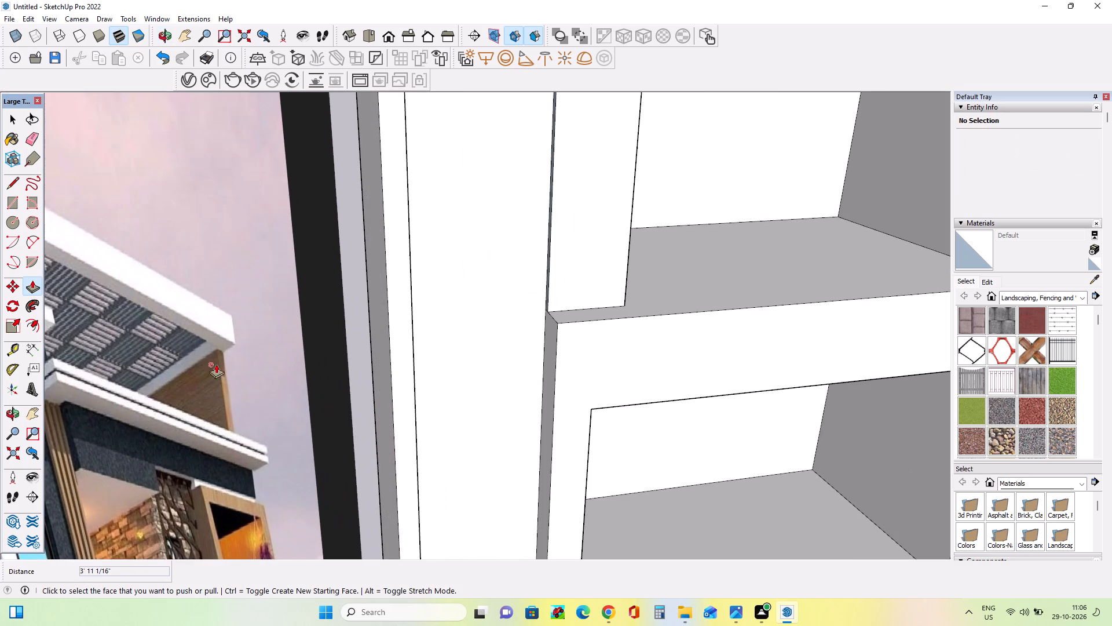
scroll(287, 358, "down", 14)
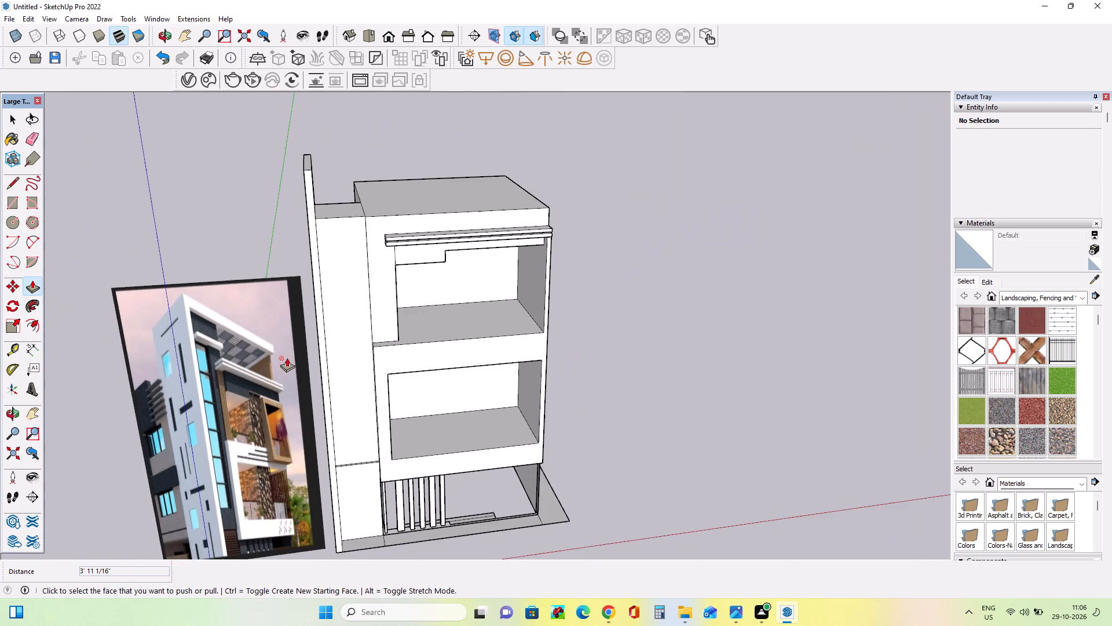
middle_click_drag(422, 309, 385, 347)
left_click_drag(476, 189, 473, 163)
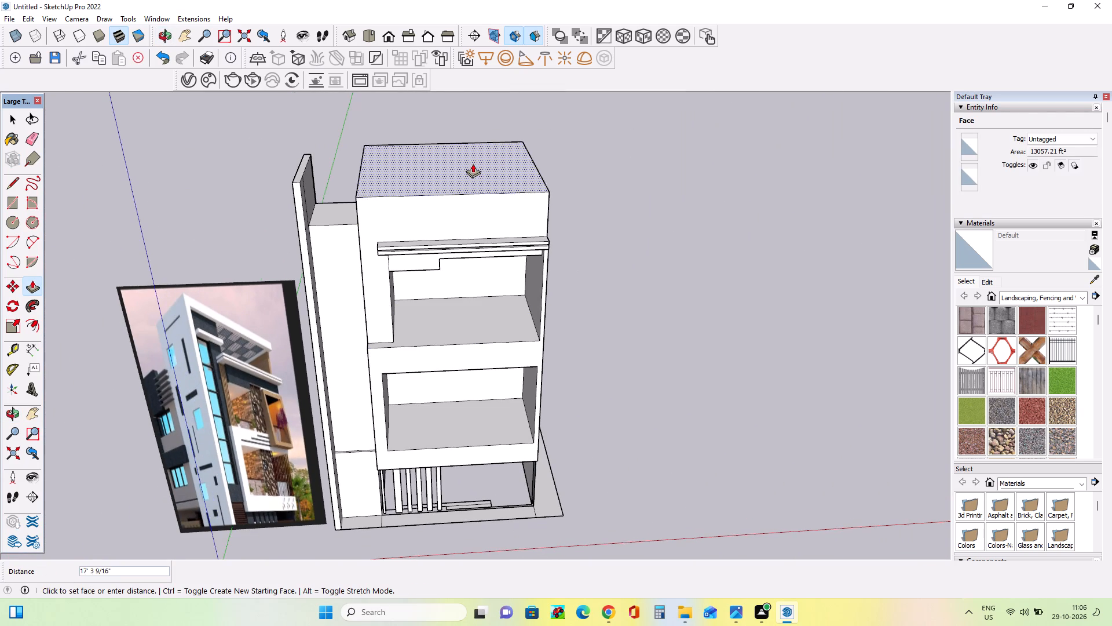
left_click_drag(473, 163, 471, 159)
Push/Pull the tall side panel's front face forward 1' 5 3/4" to align with the upper block's front face.
middle_click_drag(503, 212, 495, 176)
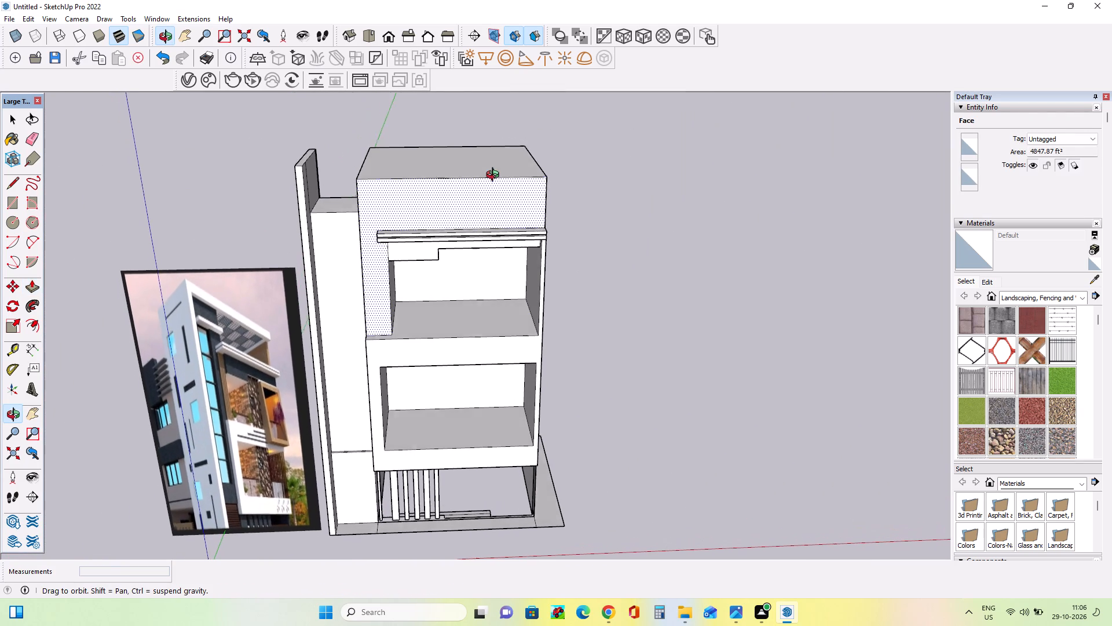
middle_click_drag(495, 176, 495, 174)
middle_click_drag(507, 217, 508, 204)
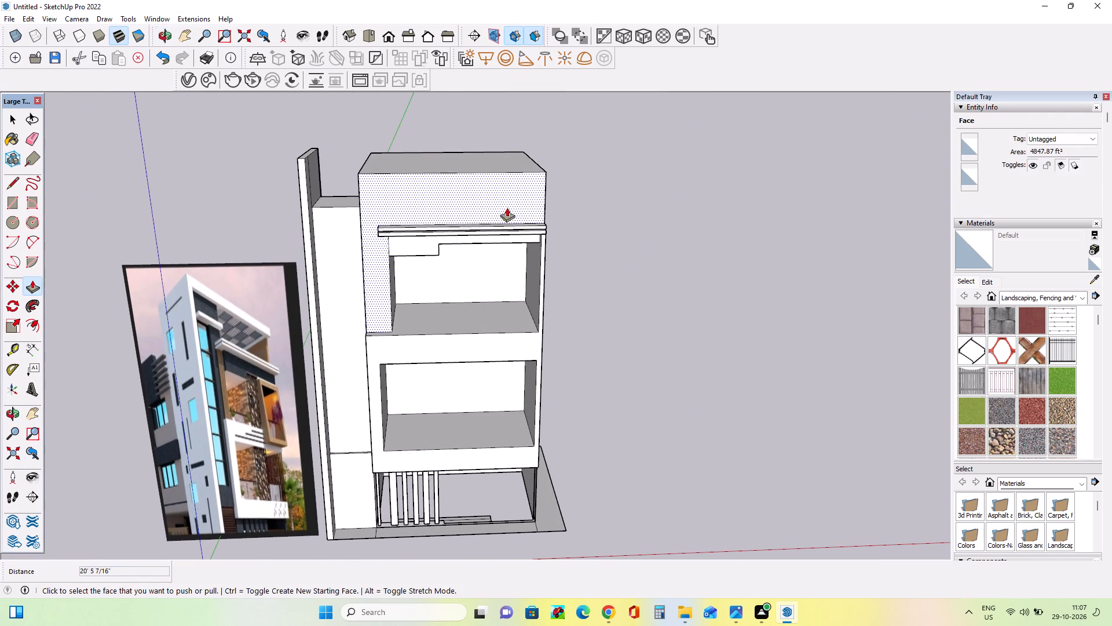
scroll(258, 350, "up", 2)
middle_click_drag(298, 298, 327, 250)
scroll(328, 250, "up", 1)
middle_click_drag(357, 292, 321, 303)
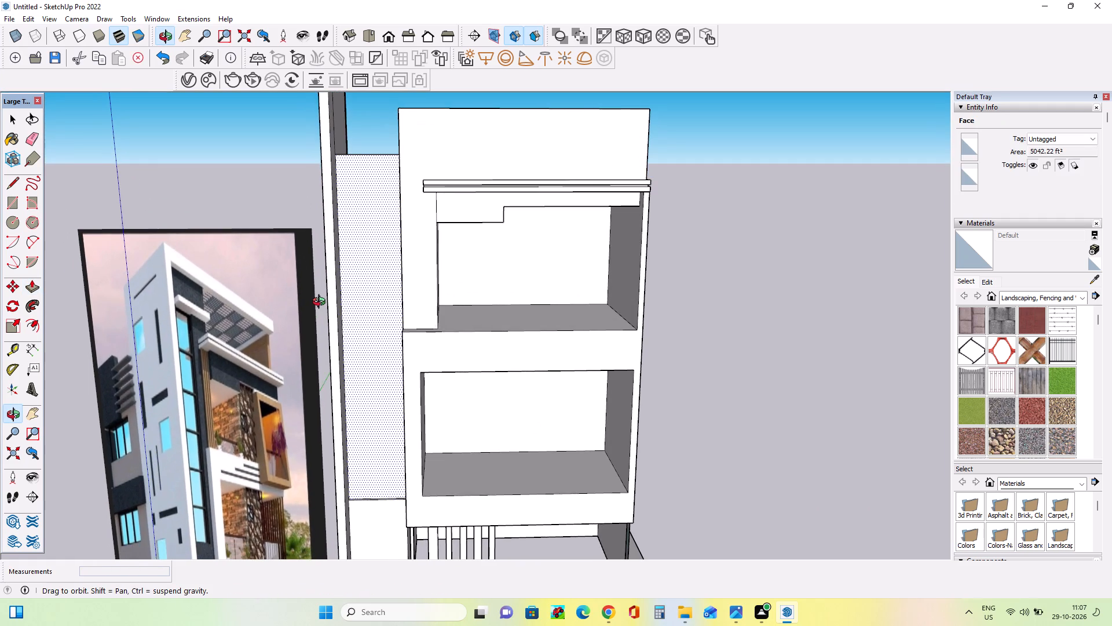
middle_click_drag(321, 303, 309, 283)
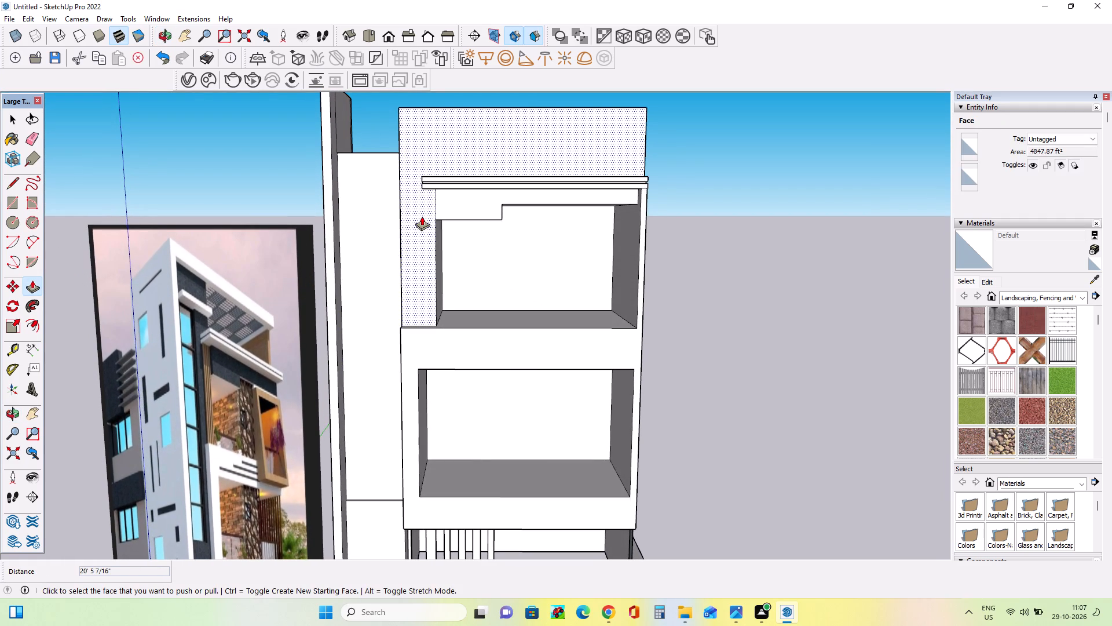
left_click_drag(389, 318, 405, 312)
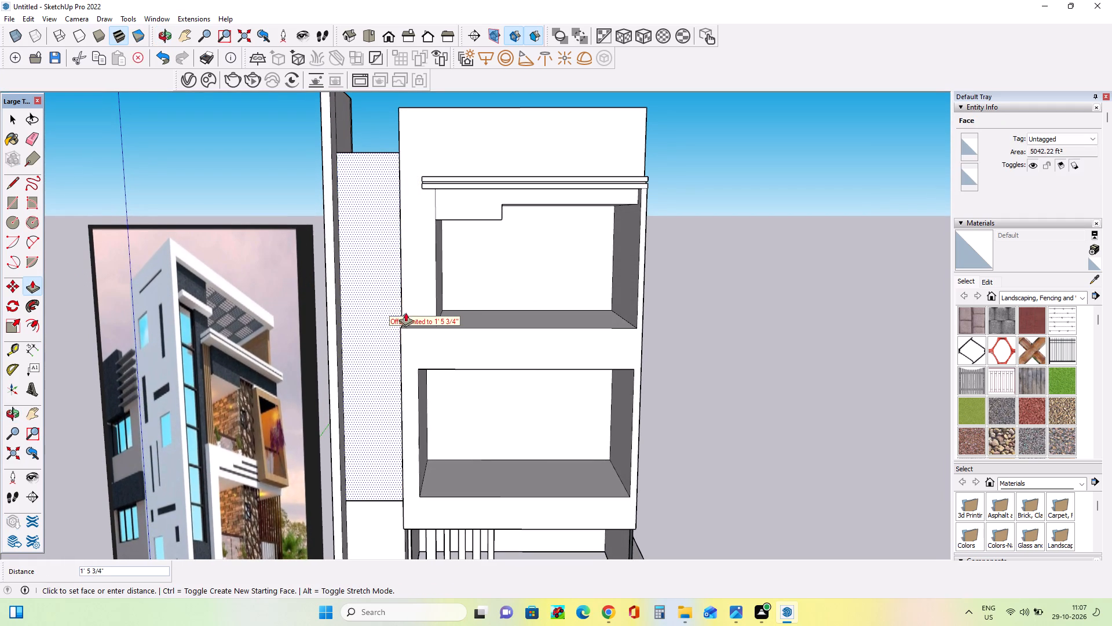
left_click_drag(405, 312, 420, 294)
Compare the raised top block and the adjoining side panel with the reference image from several angles.
middle_click_drag(364, 272, 433, 316)
middle_click_drag(364, 336, 335, 256)
middle_click_drag(400, 271, 378, 301)
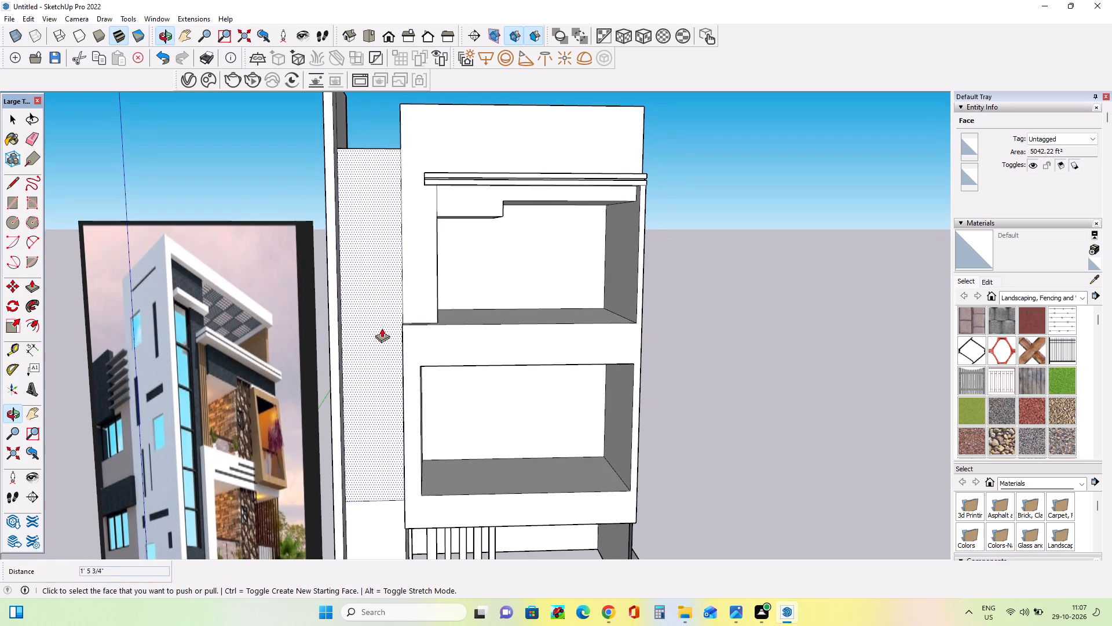
middle_click_drag(382, 329, 385, 336)
middle_click_drag(459, 238, 464, 246)
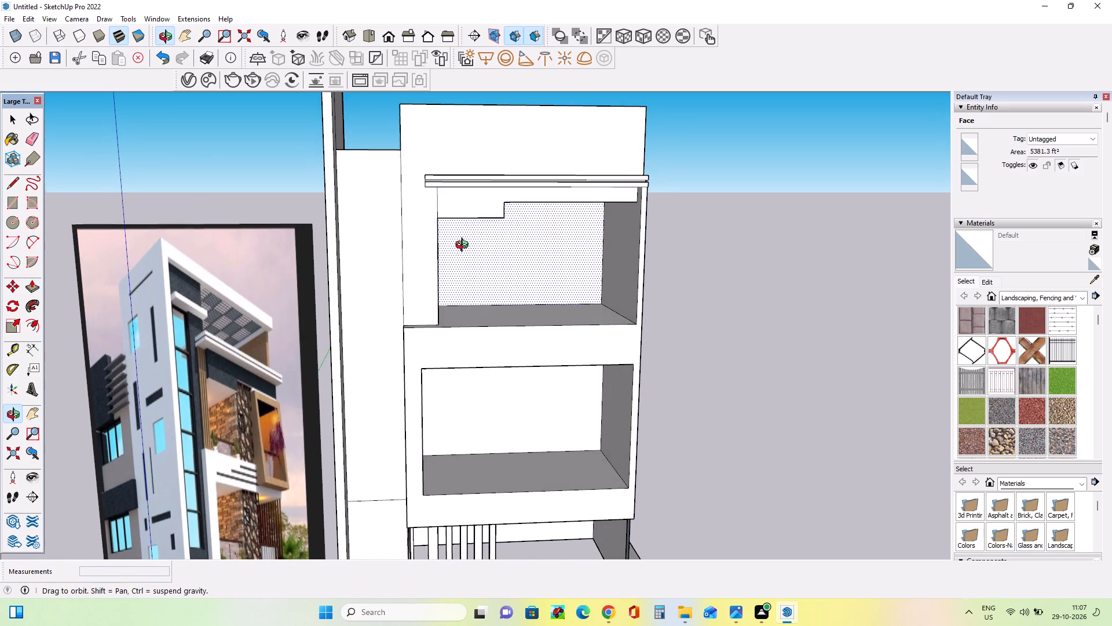
middle_click_drag(464, 246, 466, 253)
middle_click_drag(392, 246, 396, 254)
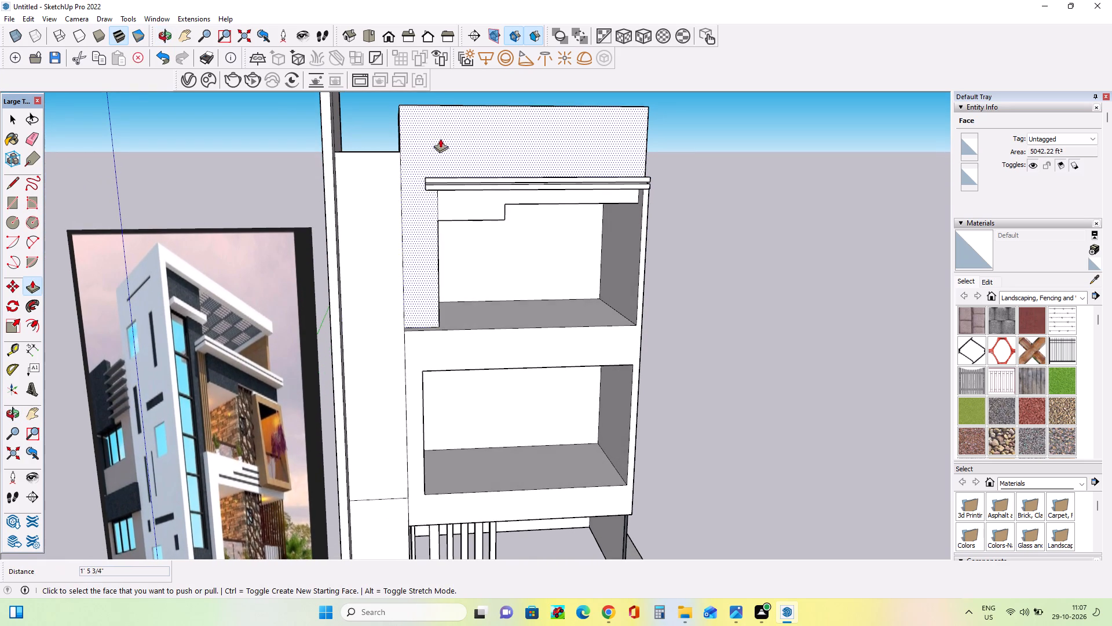
Push/Pull the top face of the upper block further up above the cornice and side panel.
middle_click_drag(441, 201, 446, 212)
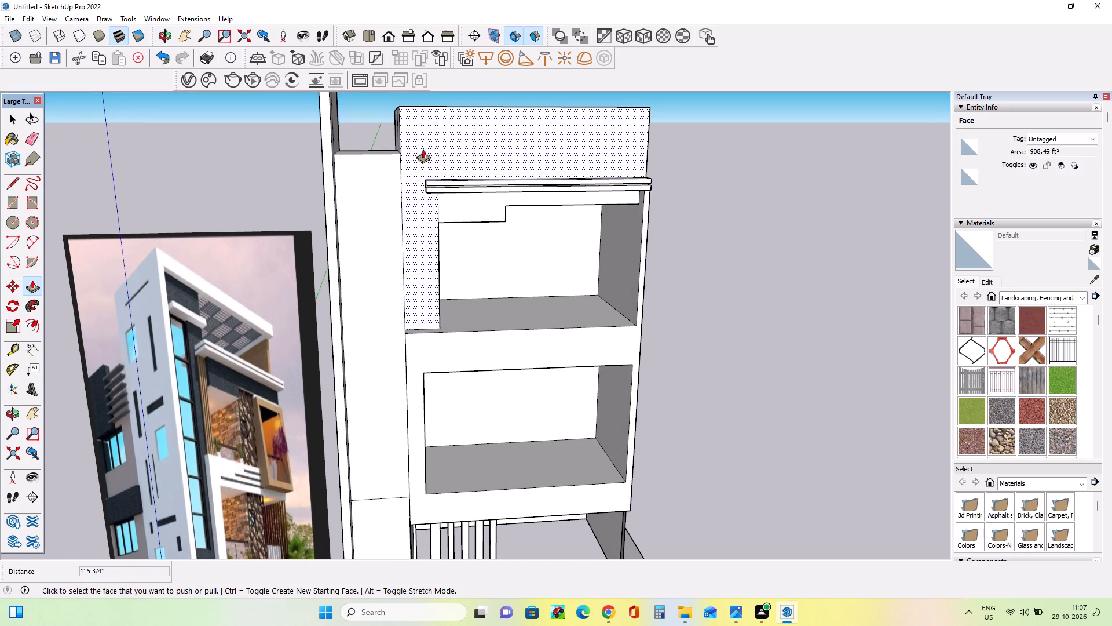
middle_click_drag(444, 154, 451, 169)
scroll(399, 283, "down", 5)
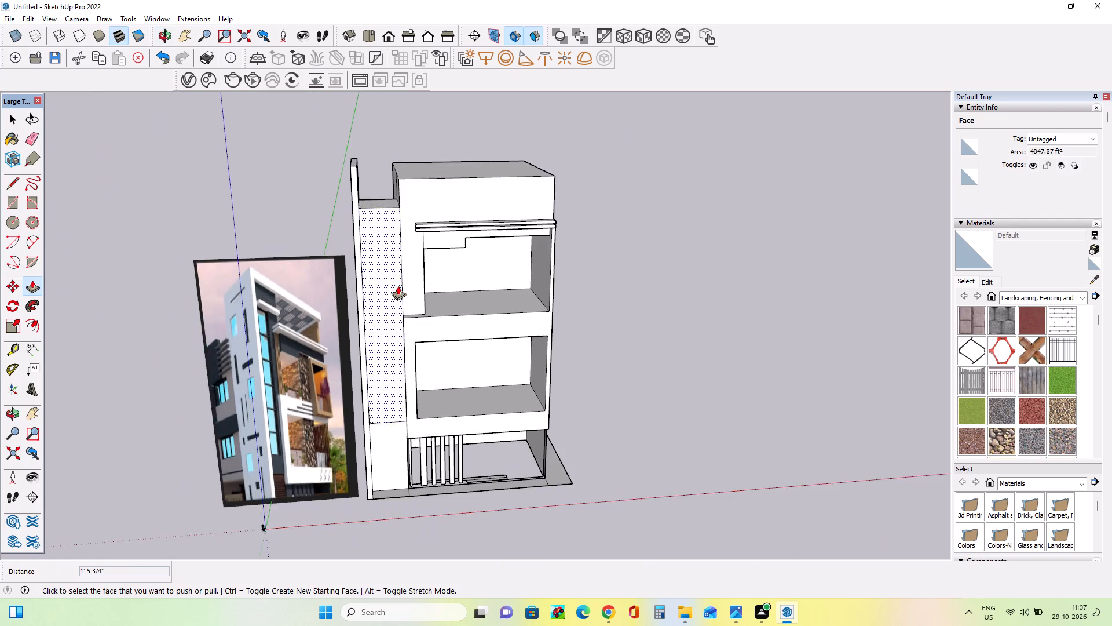
scroll(398, 286, "down", 3)
middle_click_drag(545, 226, 539, 205)
scroll(474, 177, "up", 3)
left_click_drag(478, 201, 476, 183)
Draw a vertical line about 44' 8" long on the upper block's front face, running up past the cornice's end.
middle_click_drag(471, 252, 474, 221)
left_click(16, 183)
middle_click_drag(369, 222, 377, 240)
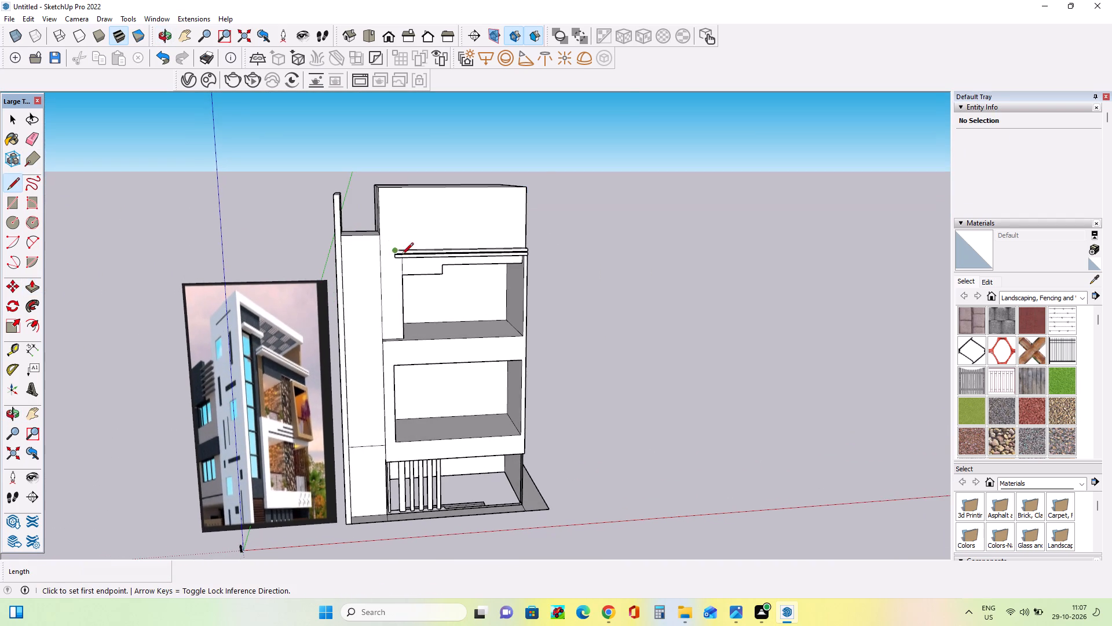
scroll(401, 256, "up", 2)
left_click(403, 270)
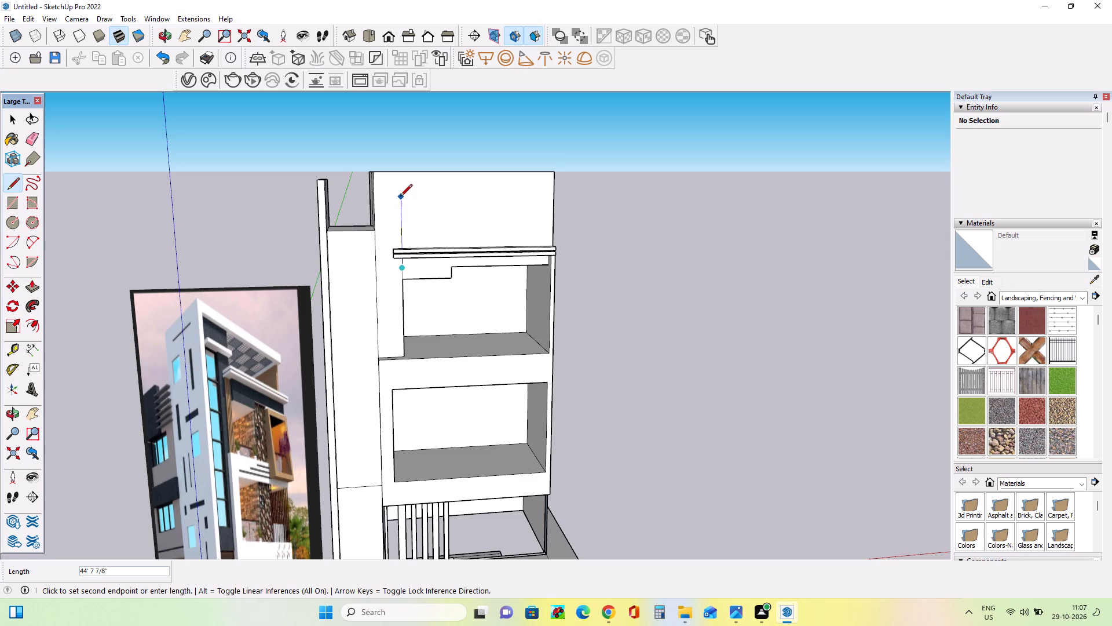
left_click(400, 197)
middle_click_drag(418, 268, 436, 305)
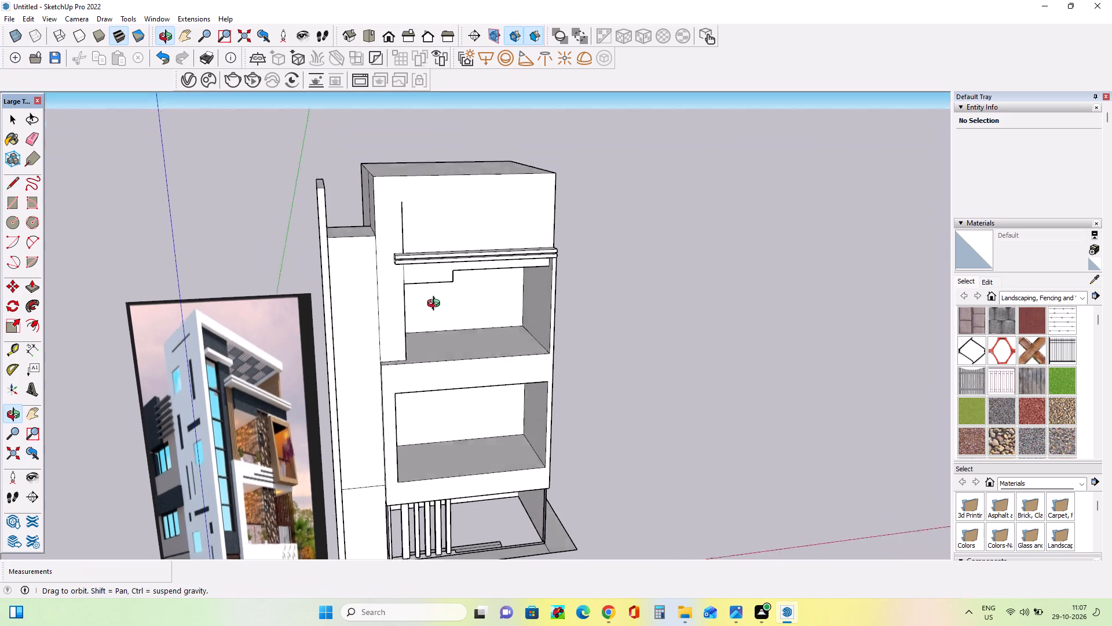
middle_click_drag(436, 305, 438, 313)
scroll(390, 247, "up", 2)
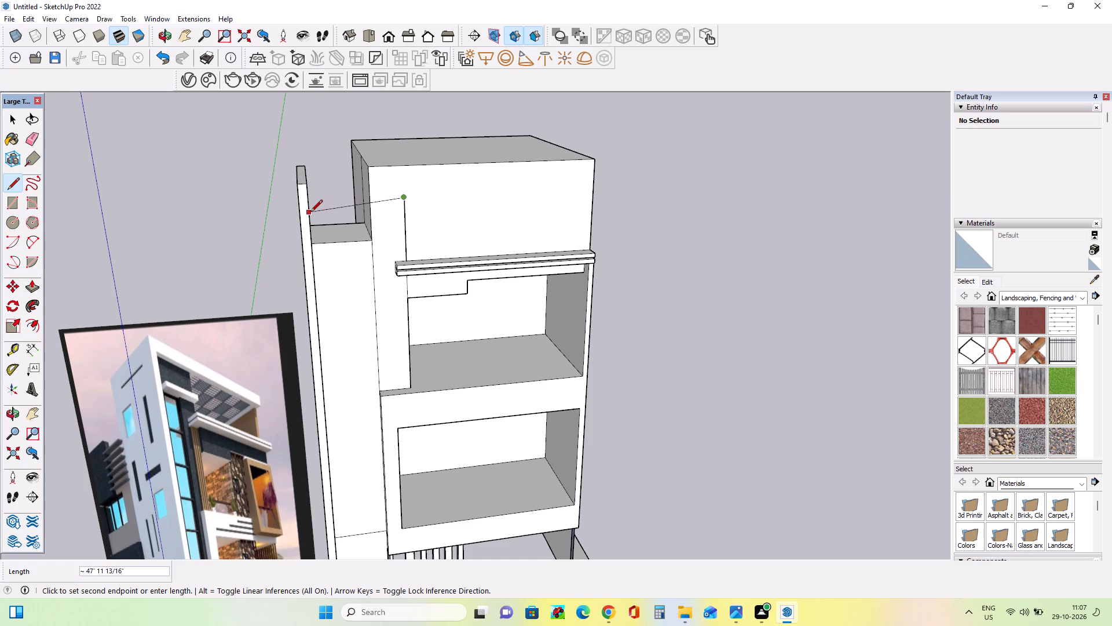
key("Escape")
Push/Pull the side panel's top face up about 20' 7" to the upper end of the vertical line.
middle_click_drag(385, 259, 364, 219)
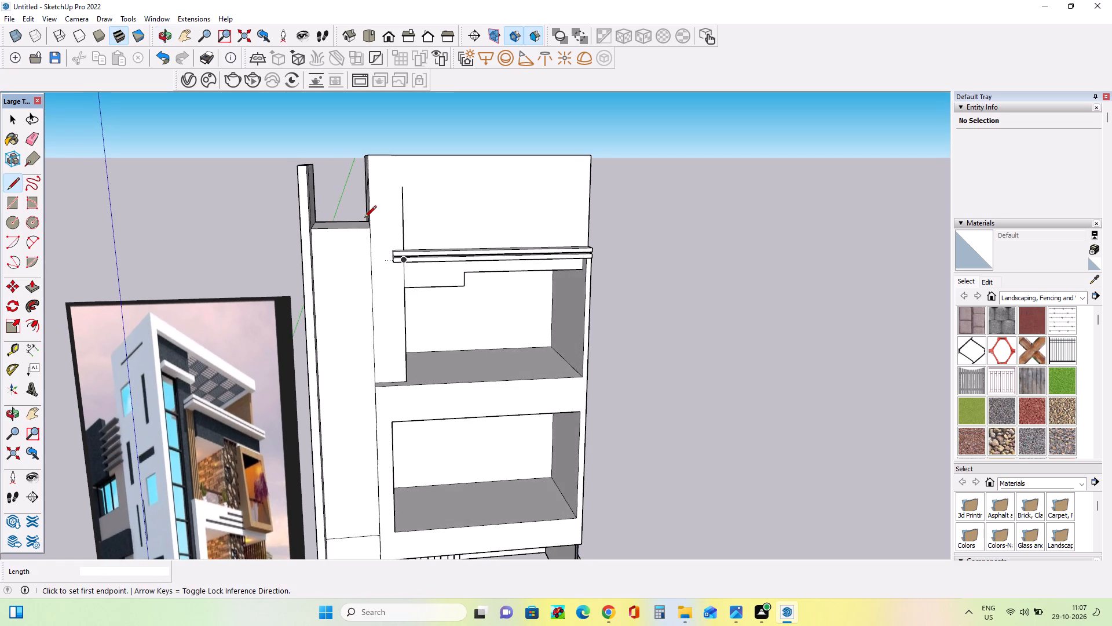
middle_click_drag(365, 223, 336, 232)
left_click(33, 288)
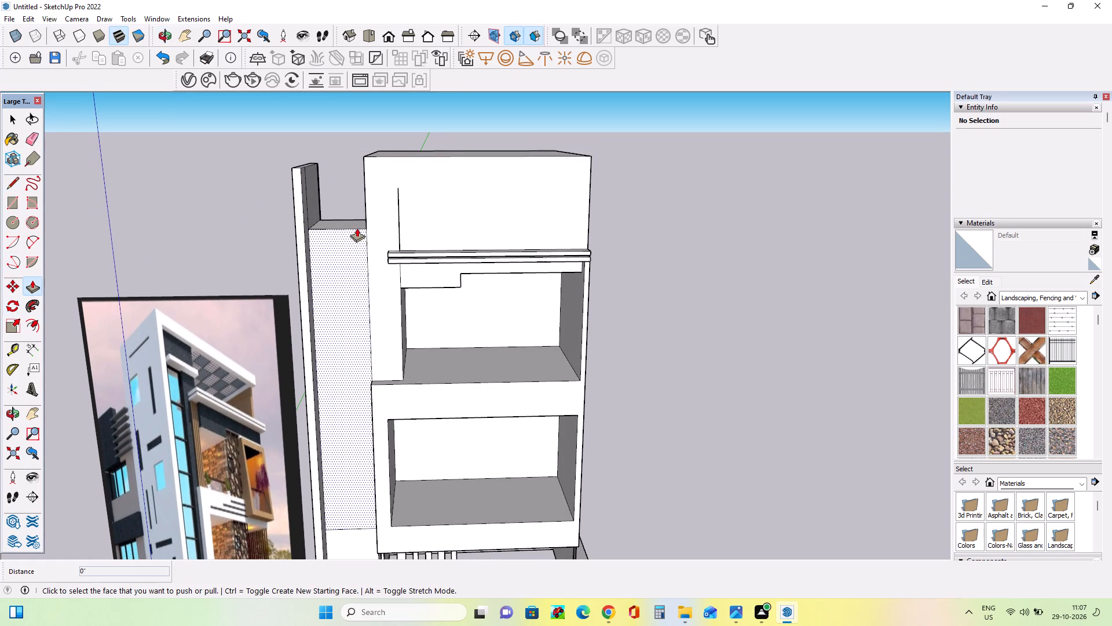
left_click_drag(352, 222, 401, 188)
Draw a horizontal line from the side panel's top corner to the upper end of the vertical line on the block.
middle_click_drag(372, 252, 397, 238)
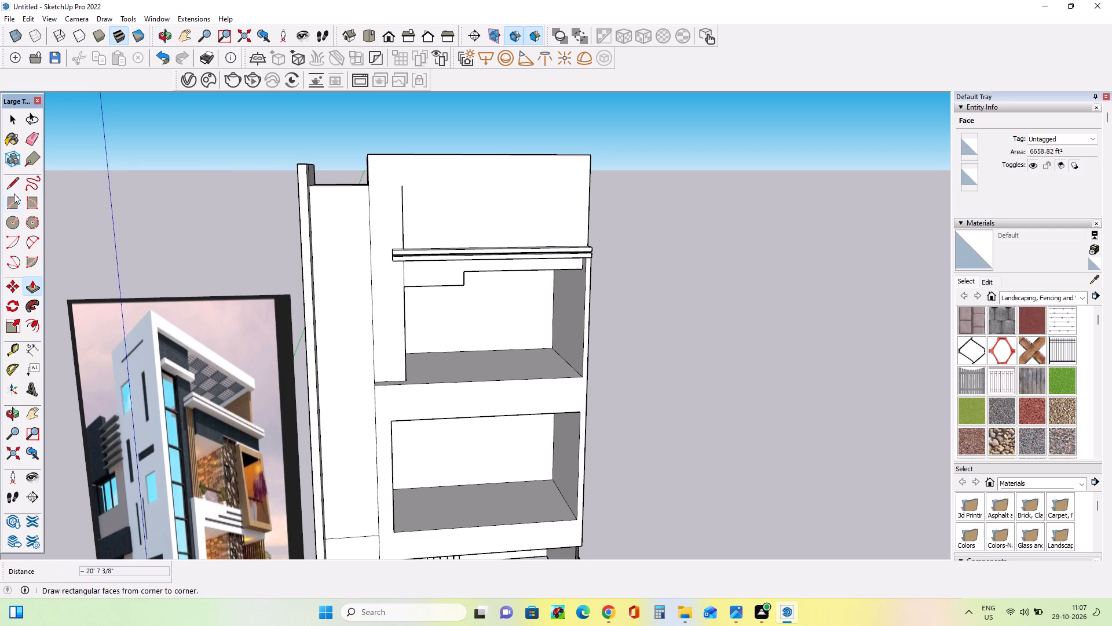
left_click(12, 183)
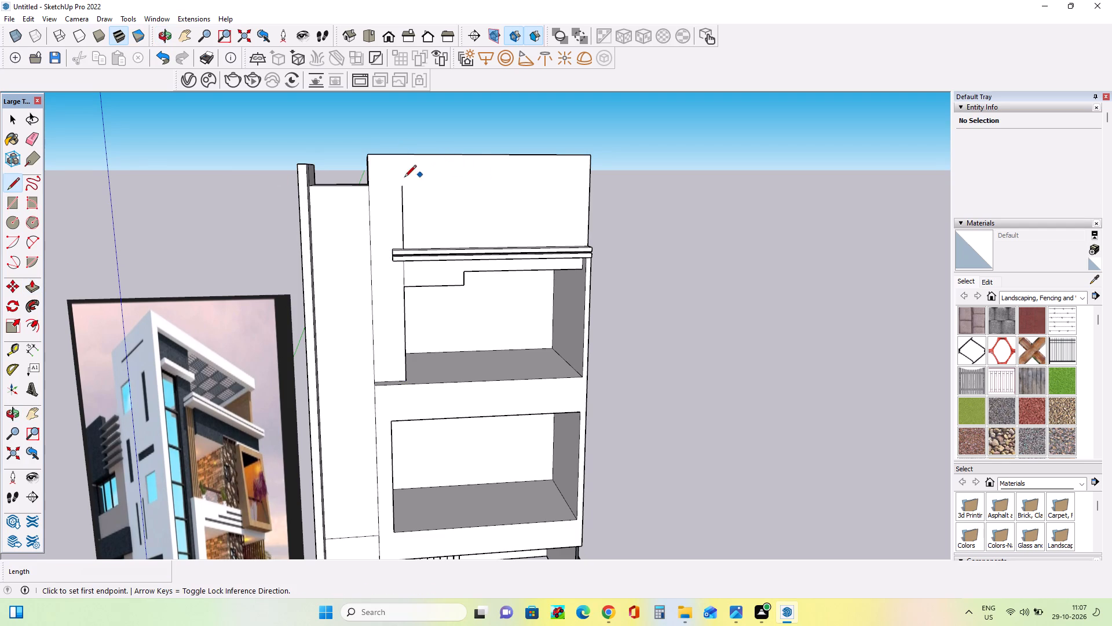
left_click(367, 190)
left_click(404, 184)
middle_click_drag(410, 223, 448, 223)
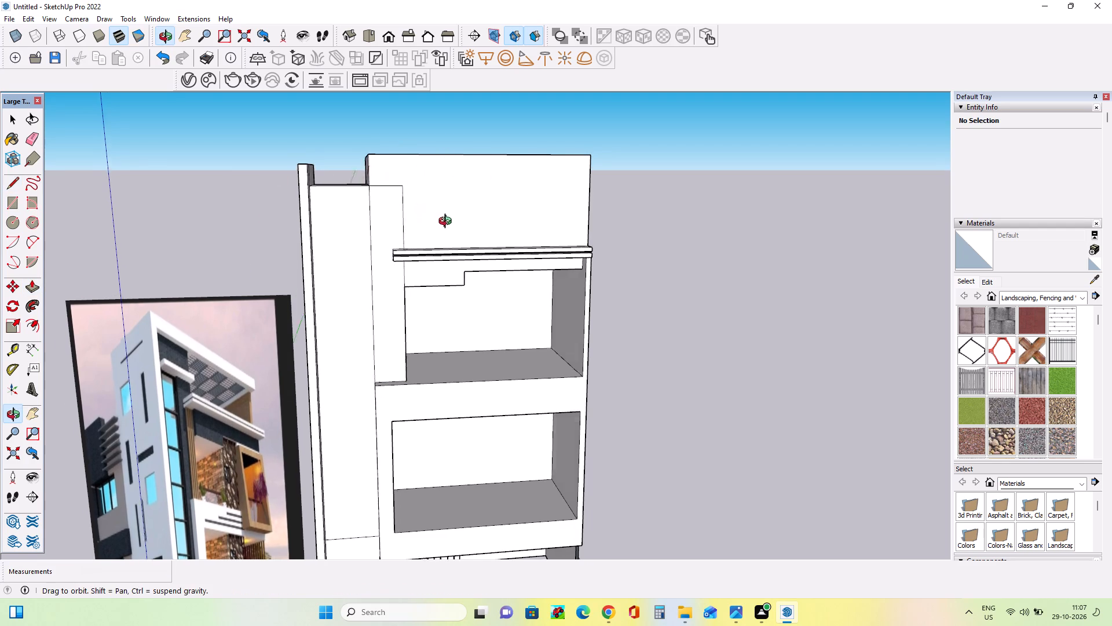
middle_click_drag(448, 223, 445, 219)
key("space")
Examine the raised side panel and upper block from several angles against the reference image.
middle_click_drag(442, 221, 424, 219)
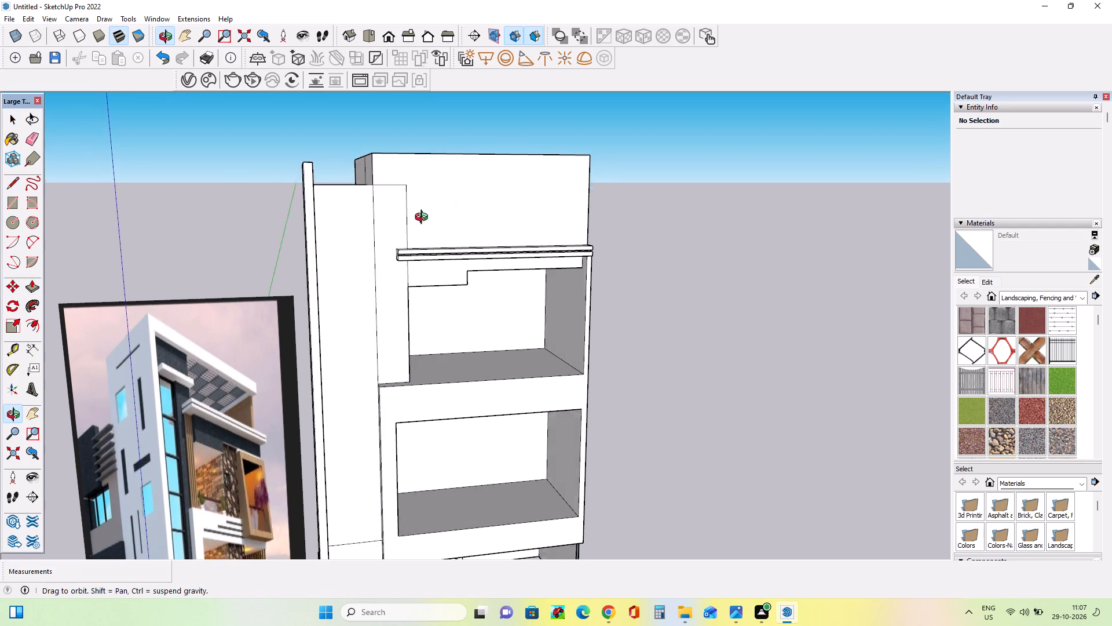
middle_click_drag(424, 219, 390, 241)
middle_click_drag(347, 270, 367, 268)
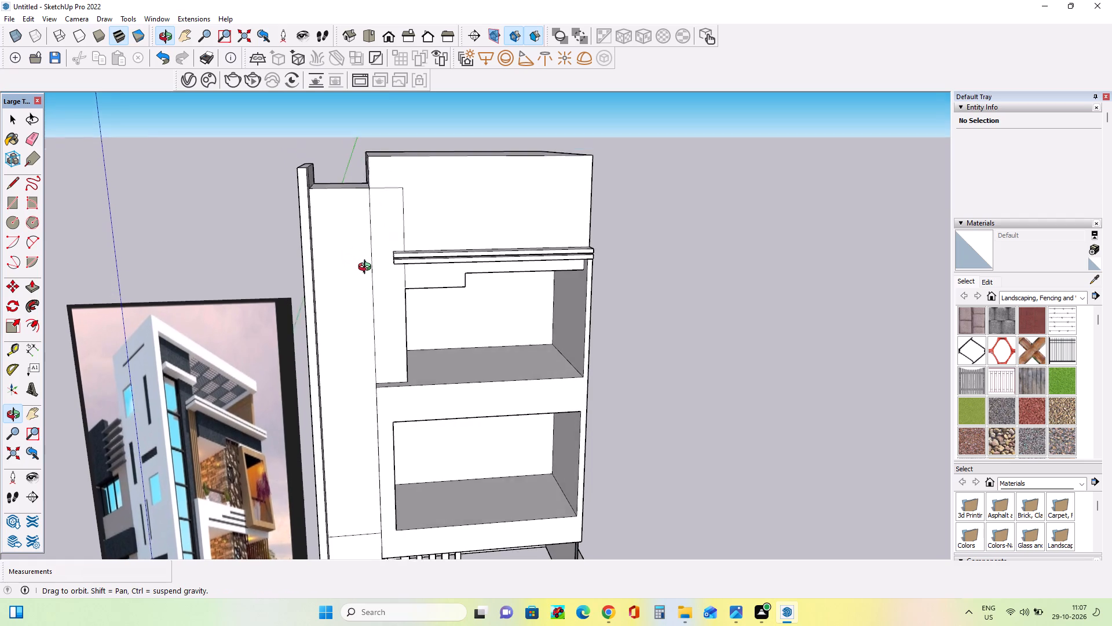
middle_click_drag(367, 268, 369, 276)
middle_click_drag(501, 211, 503, 217)
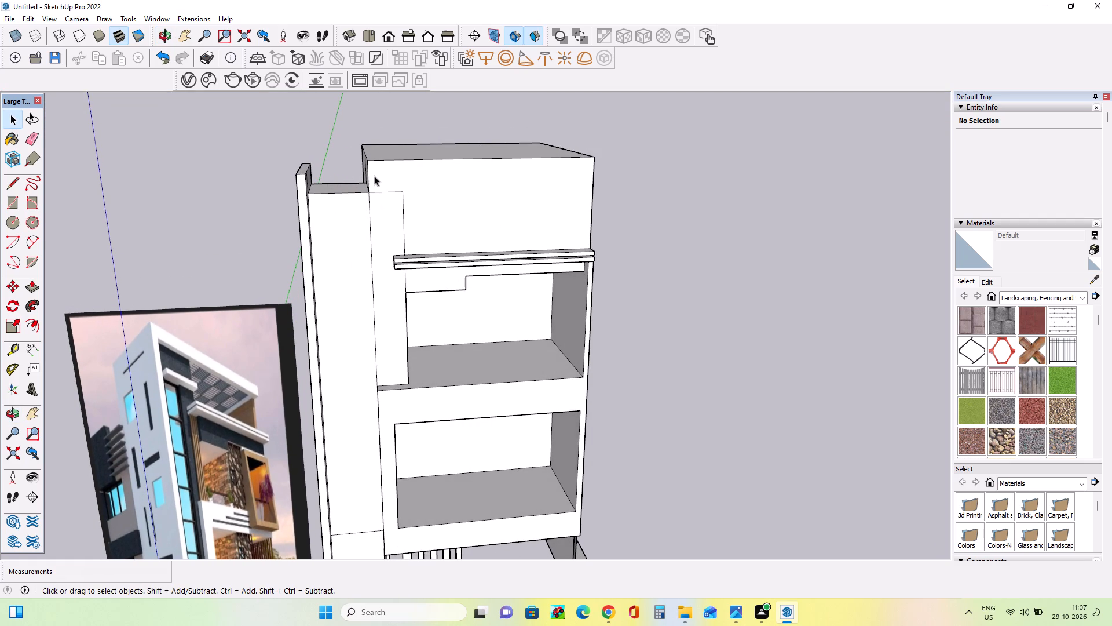
middle_click_drag(375, 173, 385, 182)
middle_click_drag(335, 179, 370, 181)
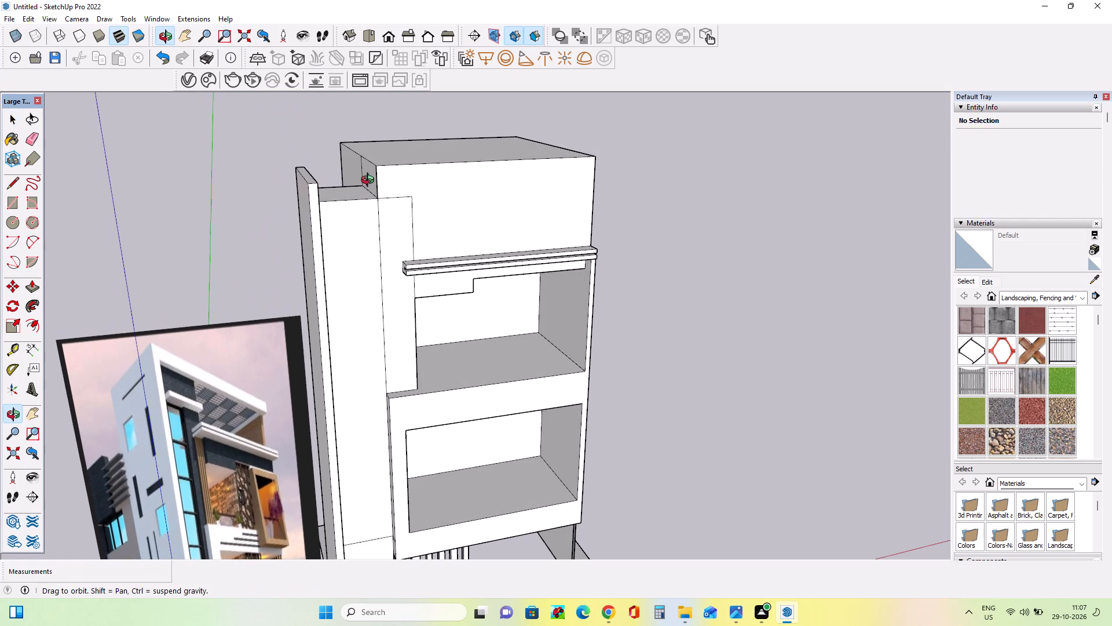
middle_click_drag(370, 181, 370, 182)
middle_click_drag(413, 200, 397, 190)
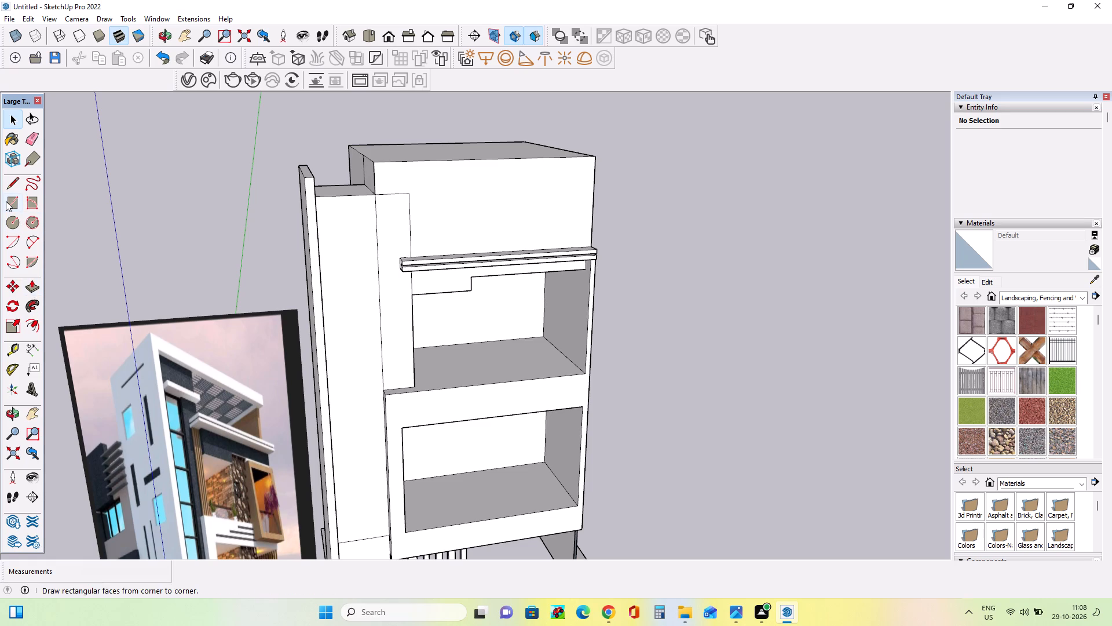
Push/Pull the upper block's top face down 3' 10 3/4".
left_click(6, 201)
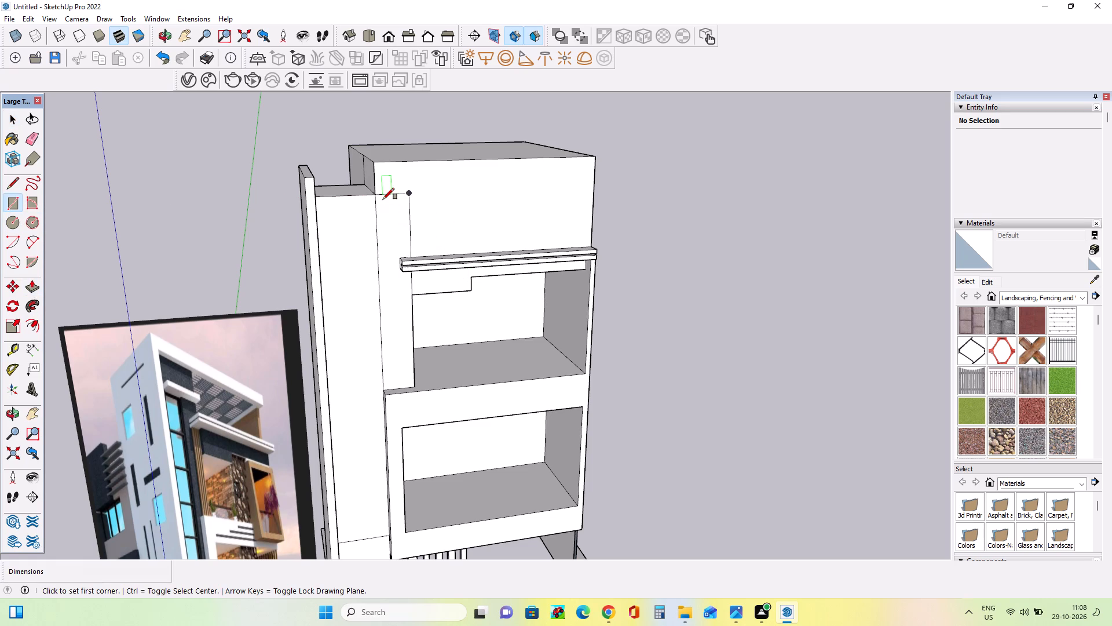
middle_click_drag(424, 155, 431, 172)
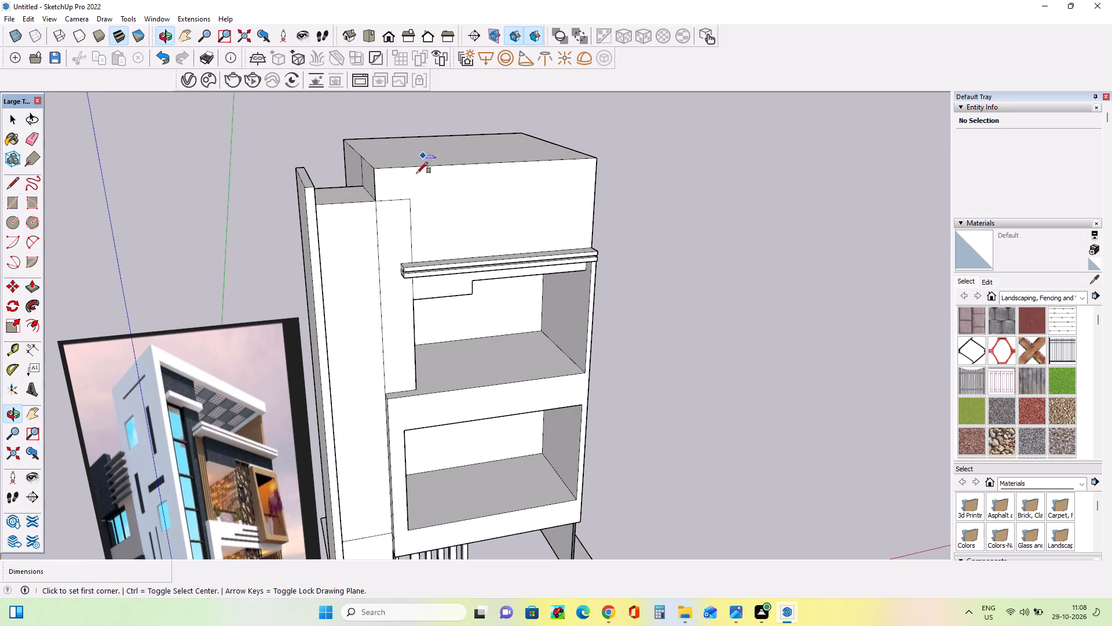
left_click(35, 282)
left_click_drag(423, 137, 424, 144)
middle_click_drag(470, 209, 444, 147)
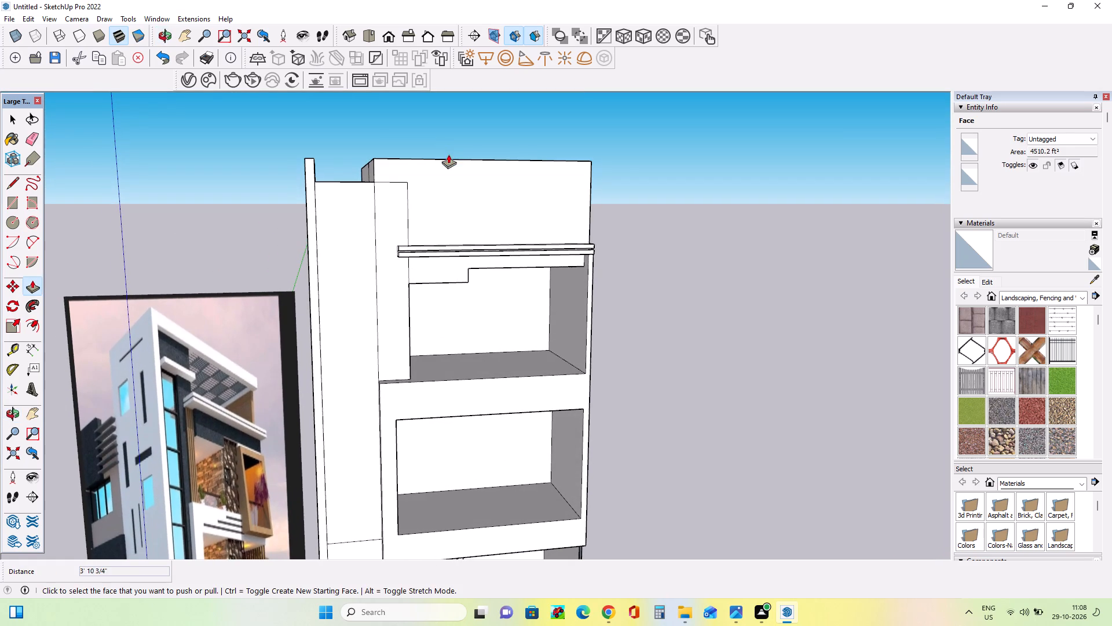
Draw a full-width rectangle about 11' 7" high along the top of the upper block's front face.
middle_click_drag(453, 169, 464, 198)
scroll(460, 199, "down", 1)
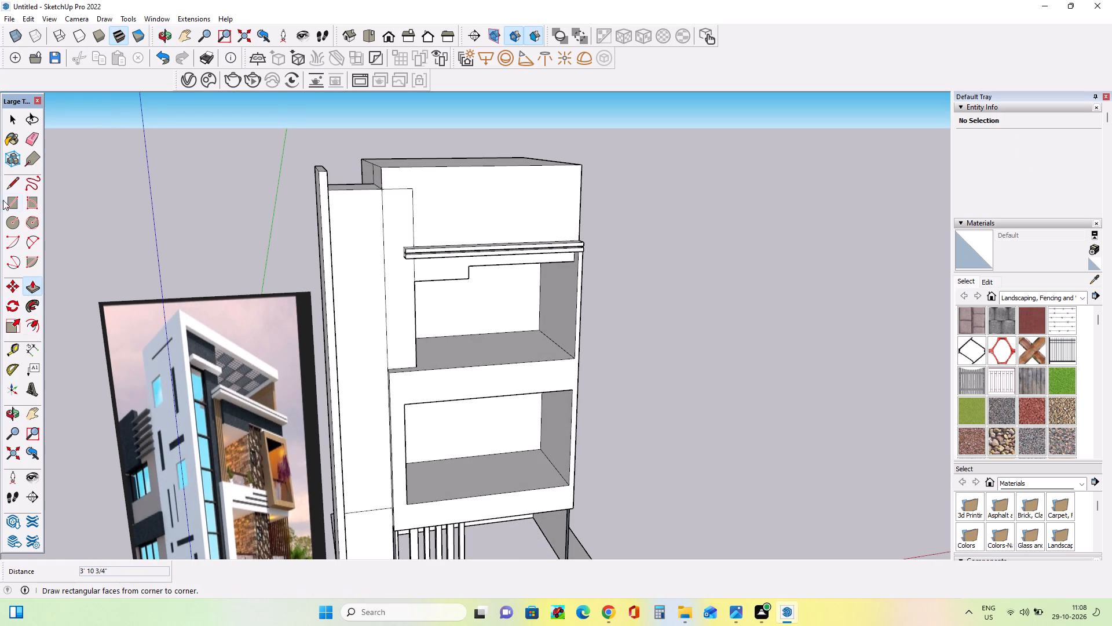
left_click(9, 201)
left_click(385, 190)
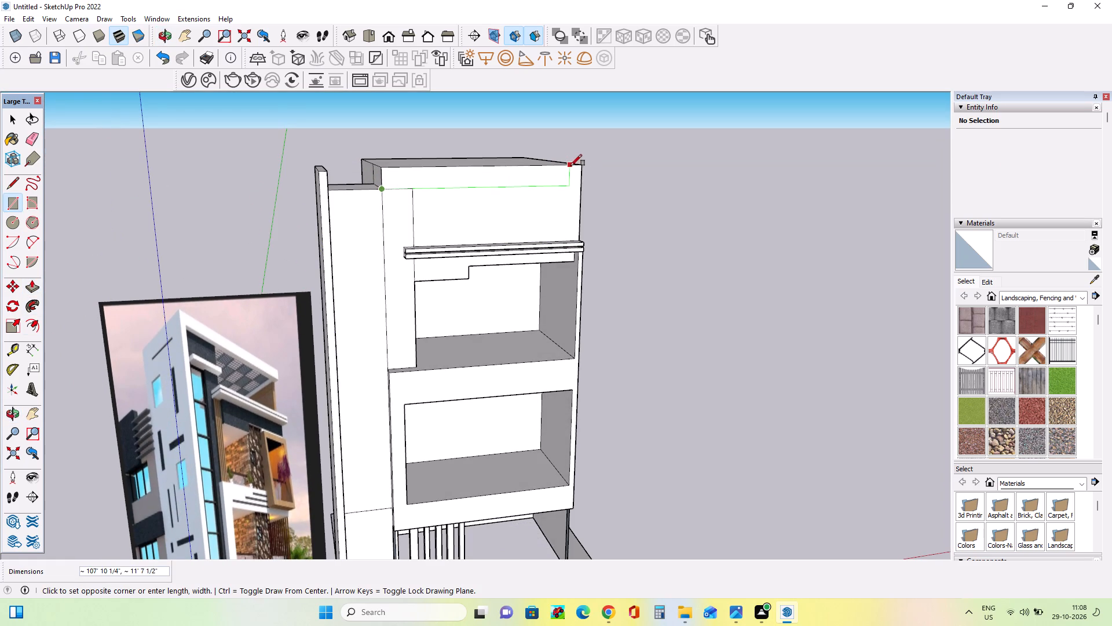
left_click(582, 164)
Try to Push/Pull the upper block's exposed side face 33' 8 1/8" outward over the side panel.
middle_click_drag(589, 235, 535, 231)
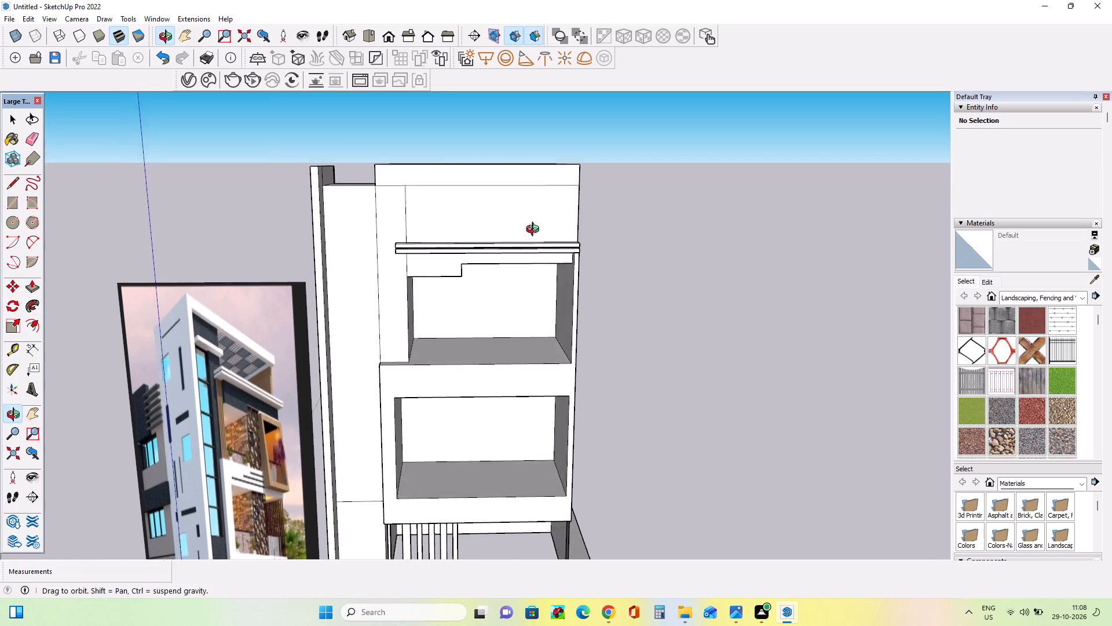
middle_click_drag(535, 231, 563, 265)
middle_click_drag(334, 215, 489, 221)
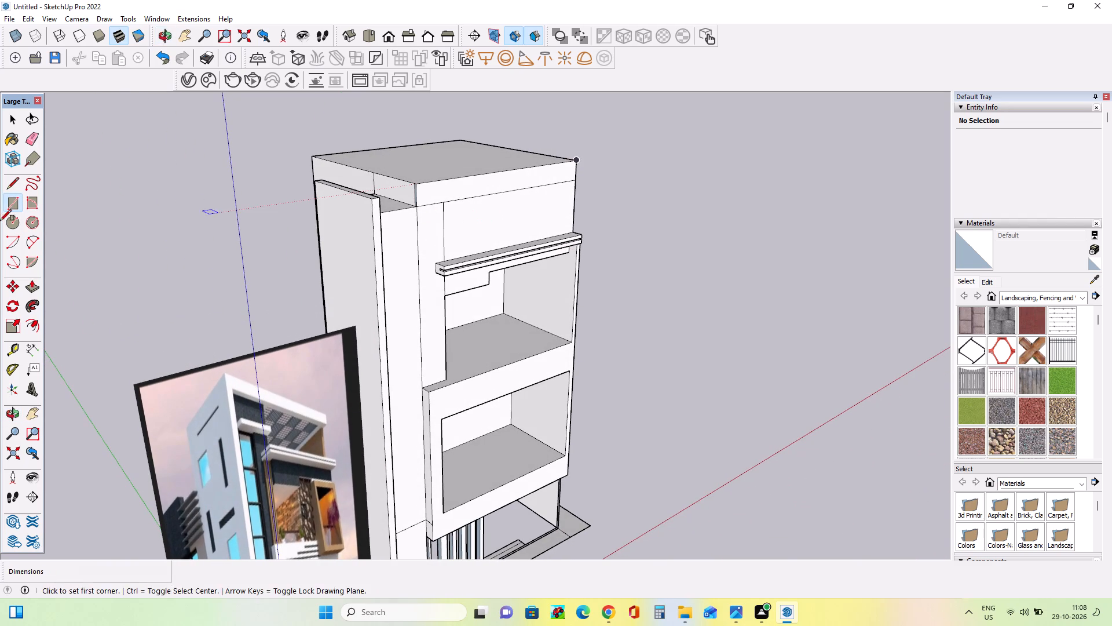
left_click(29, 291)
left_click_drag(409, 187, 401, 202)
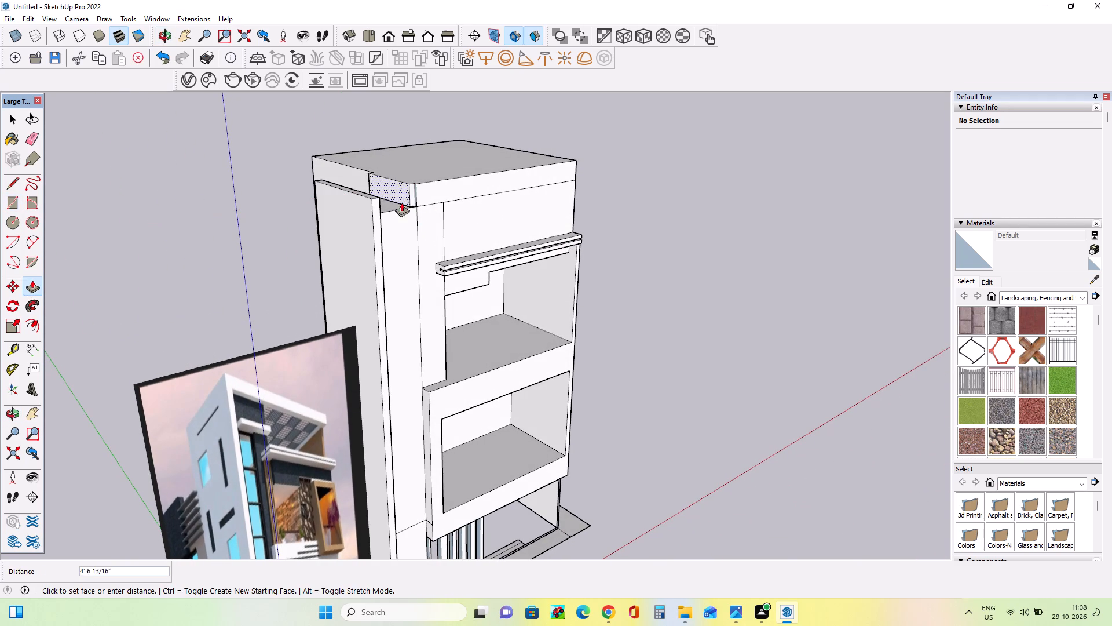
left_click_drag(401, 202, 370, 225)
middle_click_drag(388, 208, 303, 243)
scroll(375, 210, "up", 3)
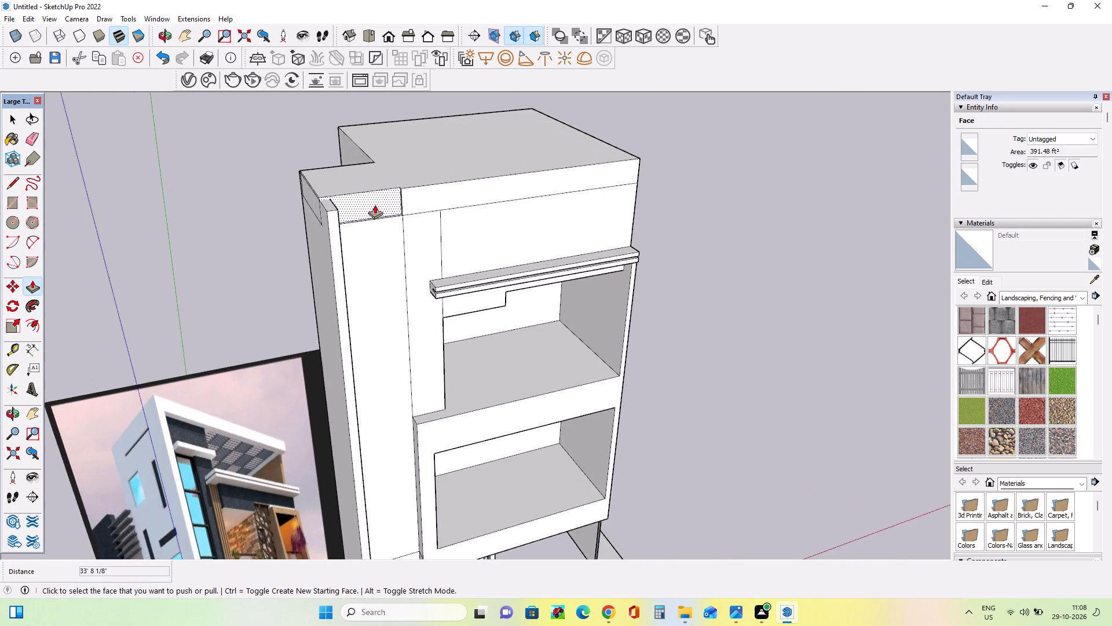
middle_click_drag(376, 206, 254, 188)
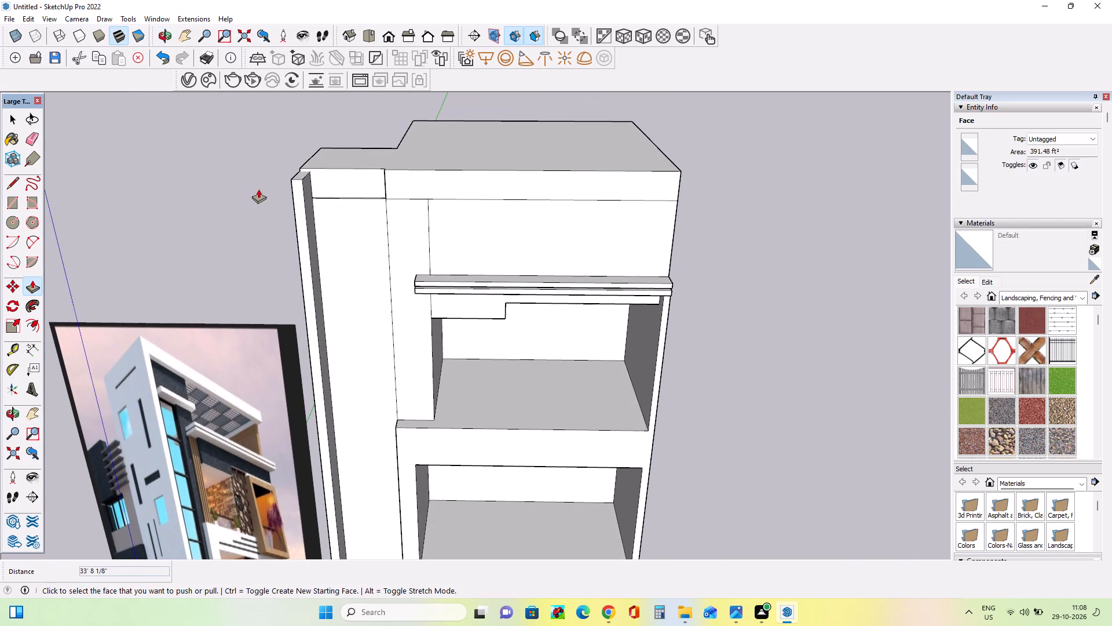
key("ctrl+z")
Push/Pull the top band's front face forward to align with the front of the tall outer side wall.
middle_click_drag(392, 193, 403, 220)
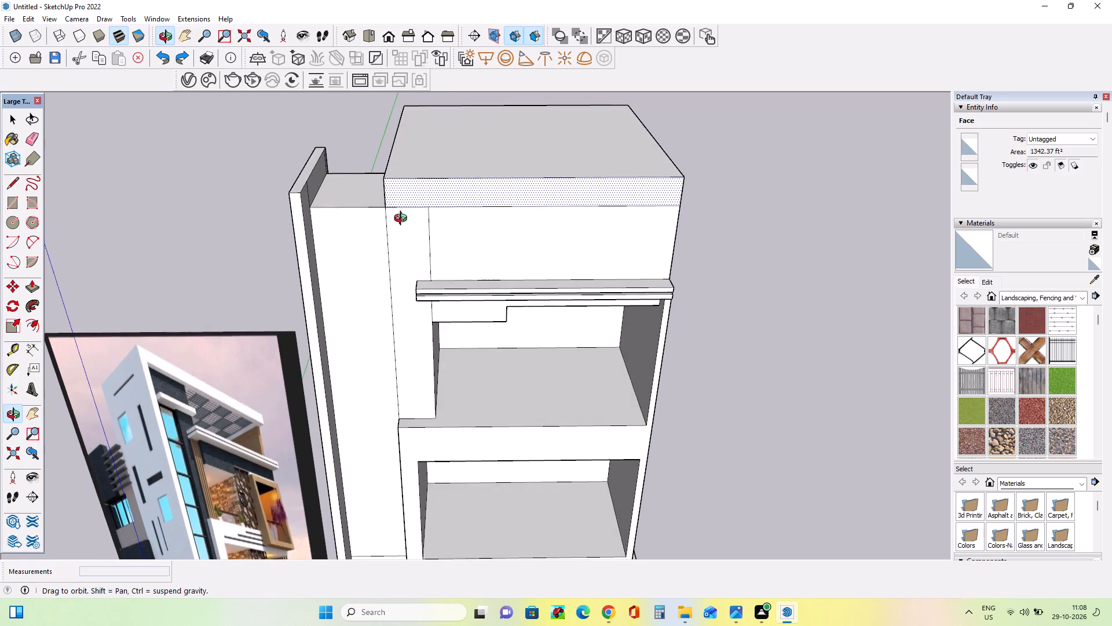
middle_click_drag(403, 220, 410, 187)
left_click_drag(415, 187, 301, 197)
Push/Pull the upper block's exposed side face behind the projecting band across the side panel to the tall outer wall.
middle_click_drag(445, 196, 526, 118)
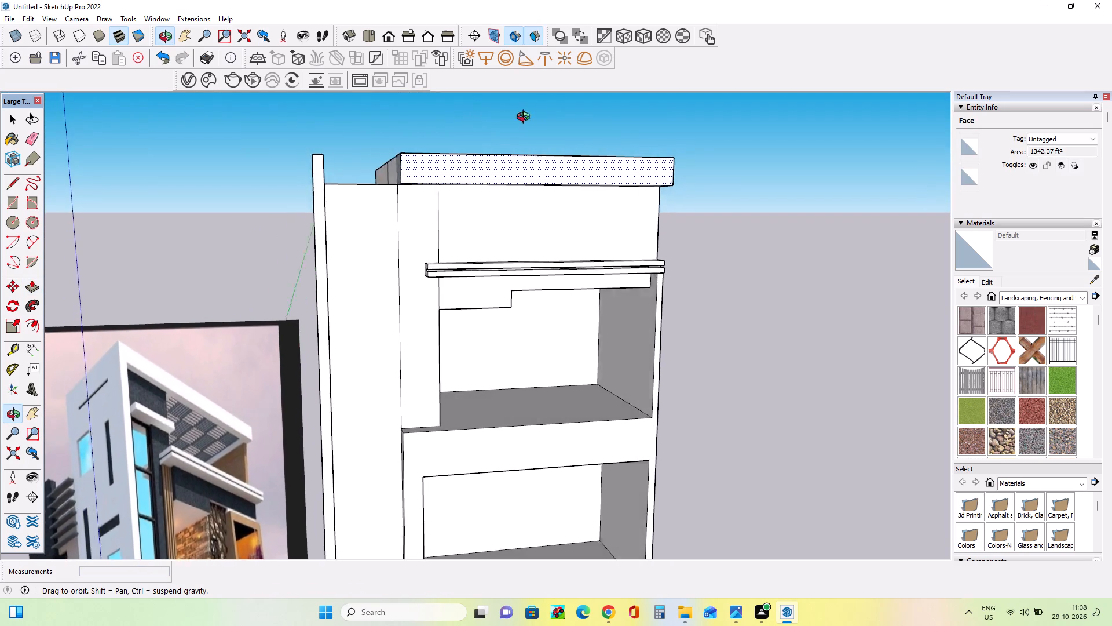
middle_click_drag(526, 118, 617, 125)
middle_click_drag(400, 213, 385, 264)
left_click_drag(397, 183, 369, 195)
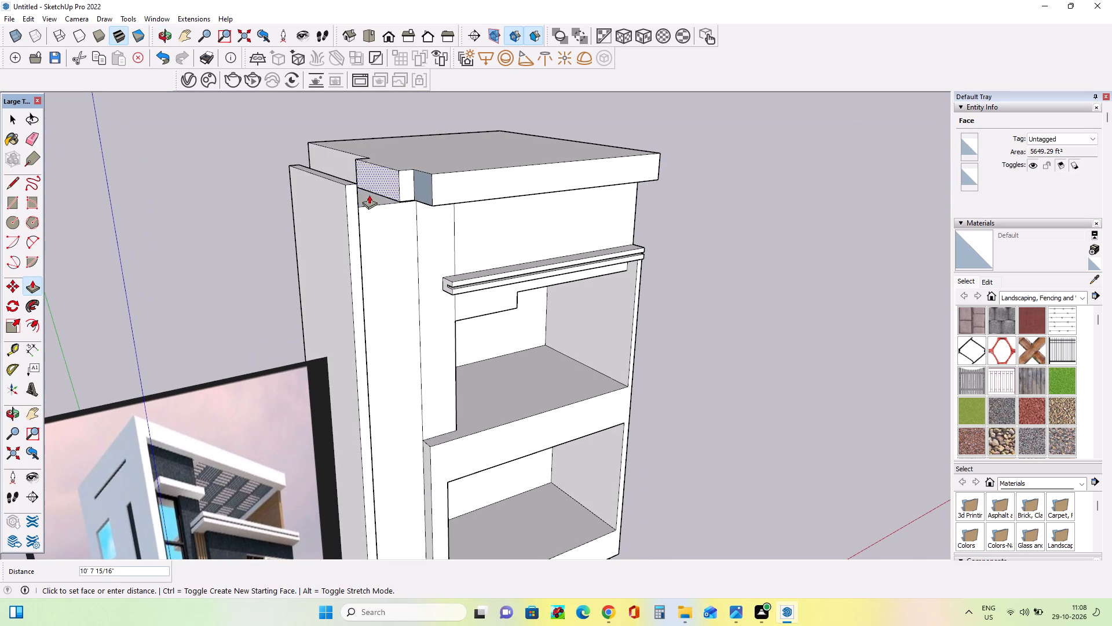
left_click_drag(369, 195, 354, 199)
Level the outer side wall's top with the band and Push/Pull the projecting band's end 29' 5 3/8" to meet the wall.
middle_click_drag(412, 206, 376, 245)
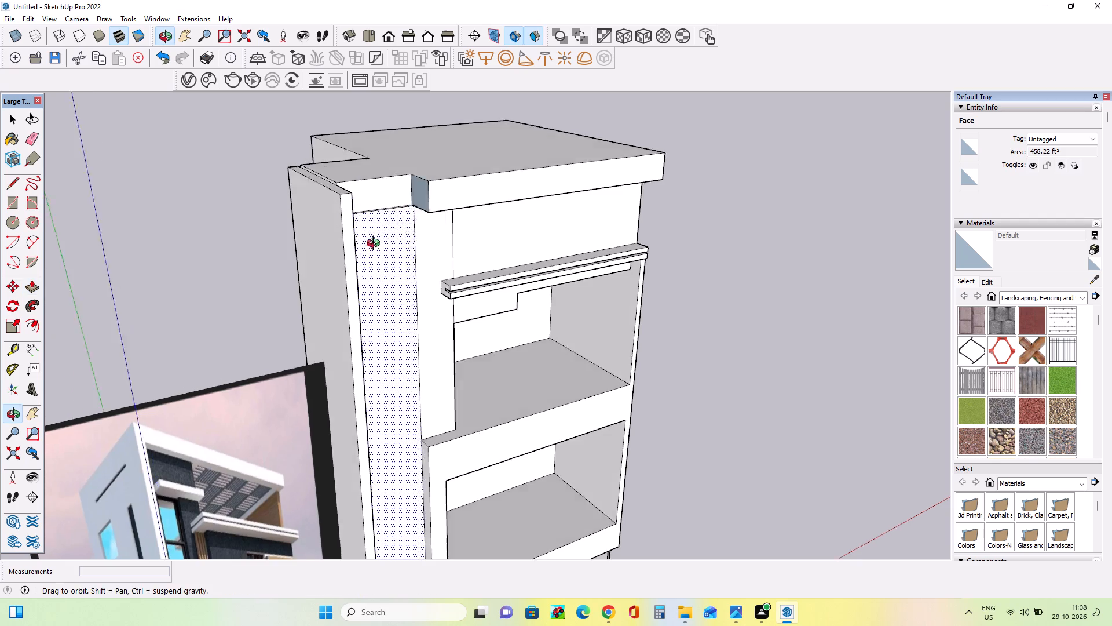
middle_click_drag(376, 245, 353, 274)
scroll(331, 175, "up", 5)
left_click_drag(317, 192, 296, 200)
left_click_drag(456, 242, 311, 260)
Push/Pull the recessed rear faces of the side panel and its top band back about 72' 2", flush with the main block's rear.
middle_click_drag(366, 274, 290, 230)
scroll(291, 227, "down", 12)
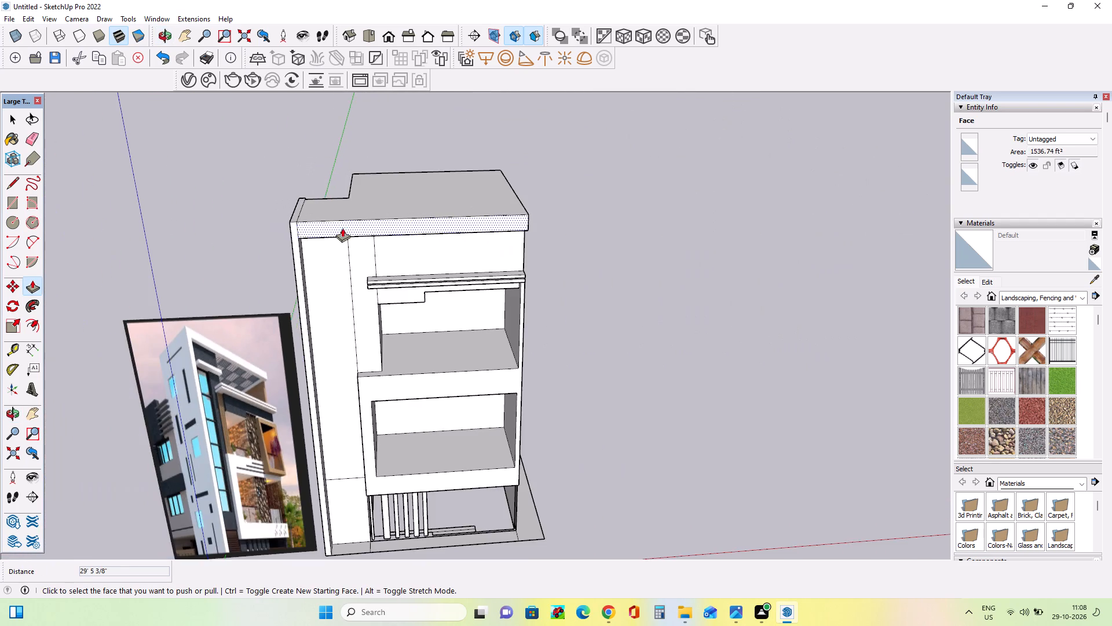
middle_click_drag(518, 191, 1011, 158)
middle_click_drag(468, 316, 610, 325)
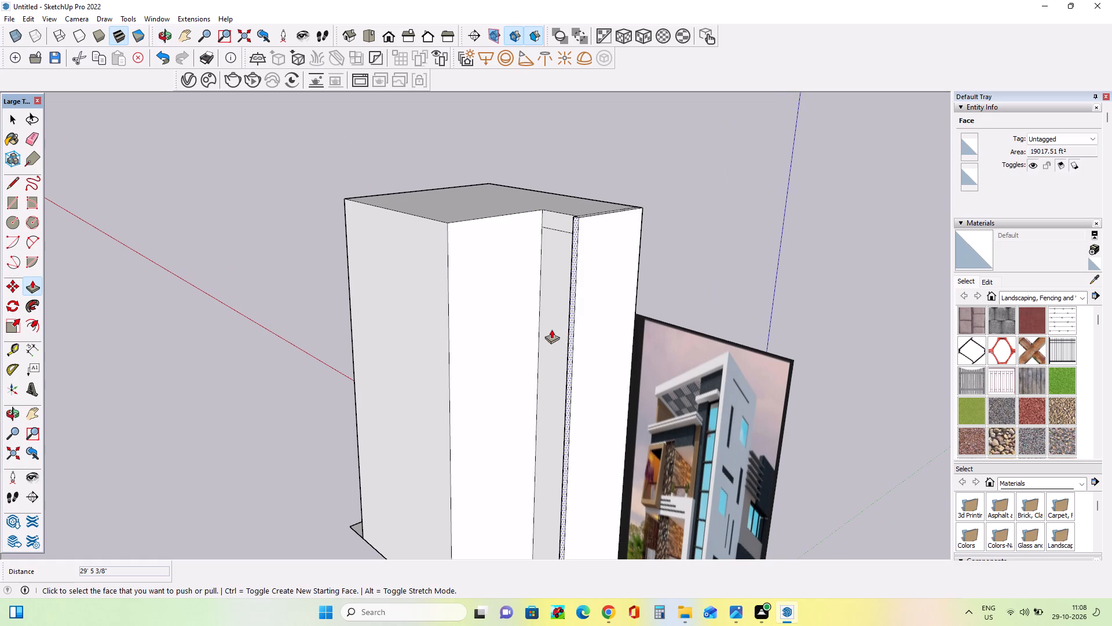
left_click_drag(551, 329, 434, 327)
left_click_drag(540, 328, 436, 344)
left_click_drag(555, 223, 448, 248)
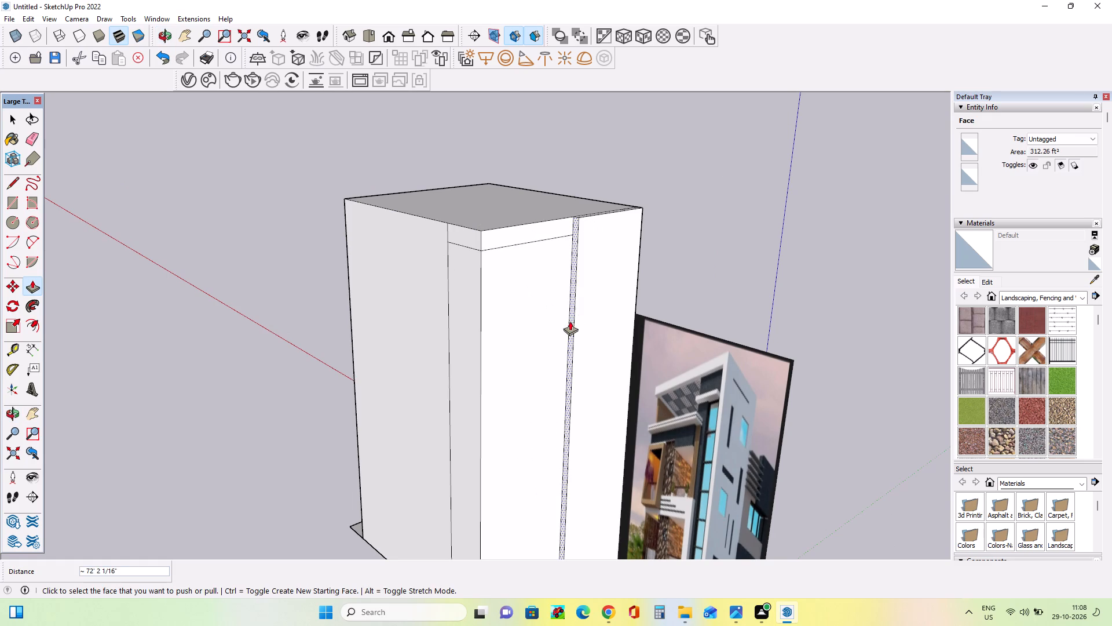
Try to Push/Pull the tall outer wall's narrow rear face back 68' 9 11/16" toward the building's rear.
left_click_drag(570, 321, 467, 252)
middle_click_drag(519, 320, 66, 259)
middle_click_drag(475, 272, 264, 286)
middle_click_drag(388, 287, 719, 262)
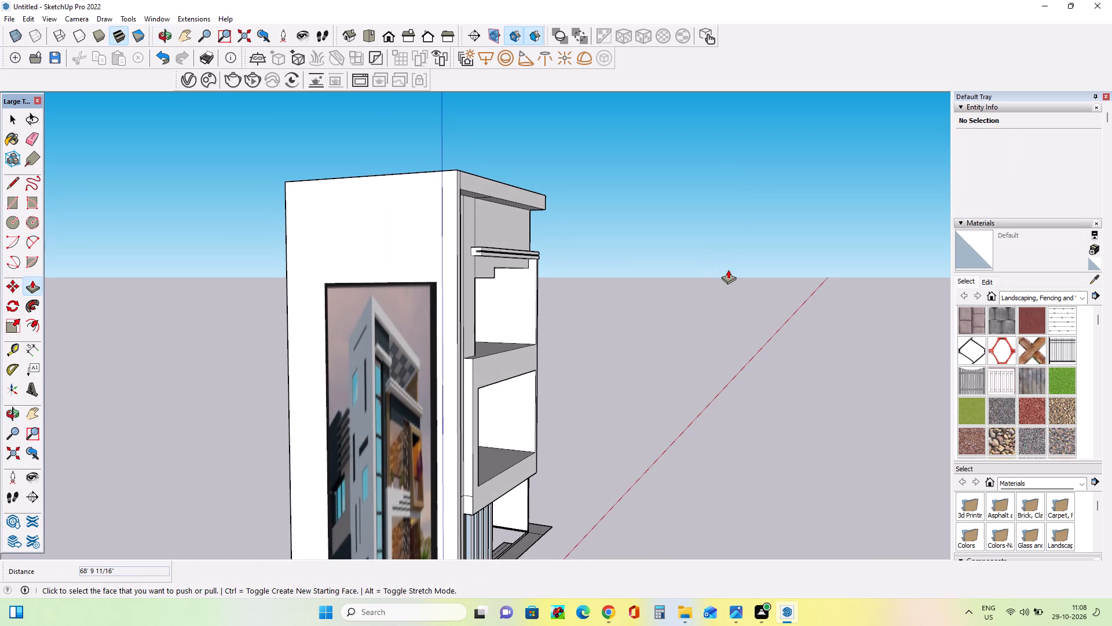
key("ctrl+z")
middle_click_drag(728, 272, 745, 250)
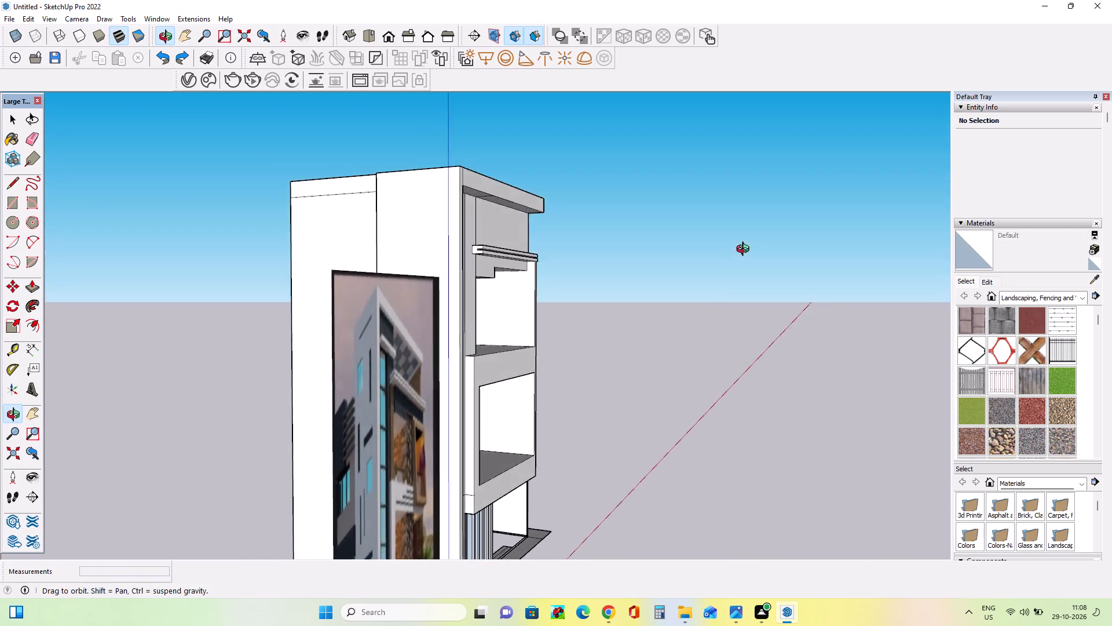
Push/Pull the tall outer wall's side face outward by 2' 5 3/4".
middle_click_drag(745, 250, 911, 257)
middle_click_drag(507, 306, 180, 399)
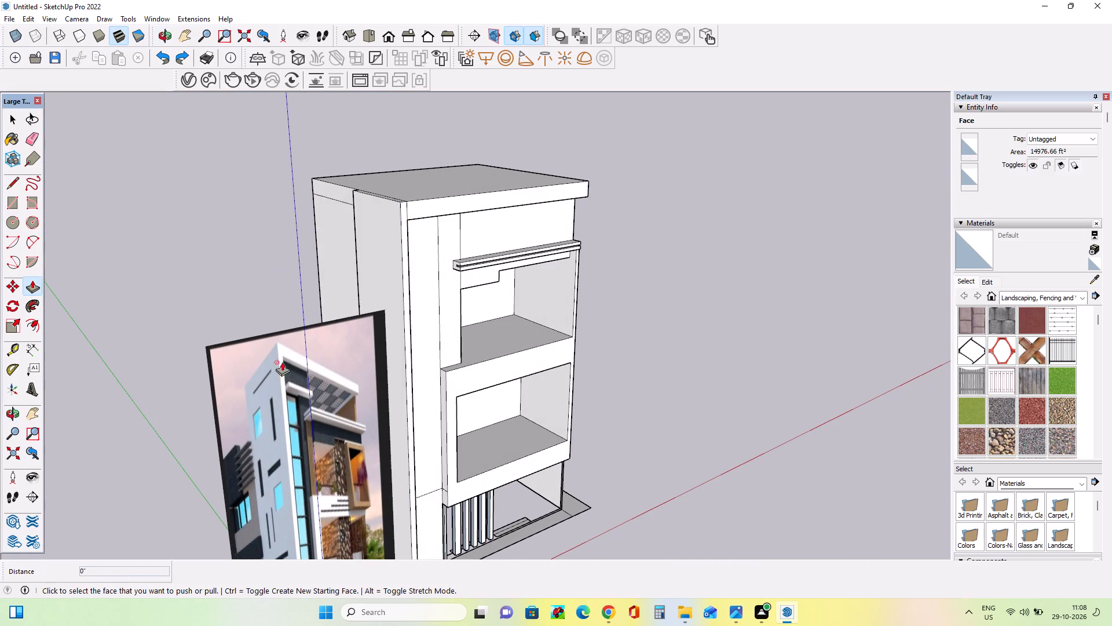
left_click(395, 297)
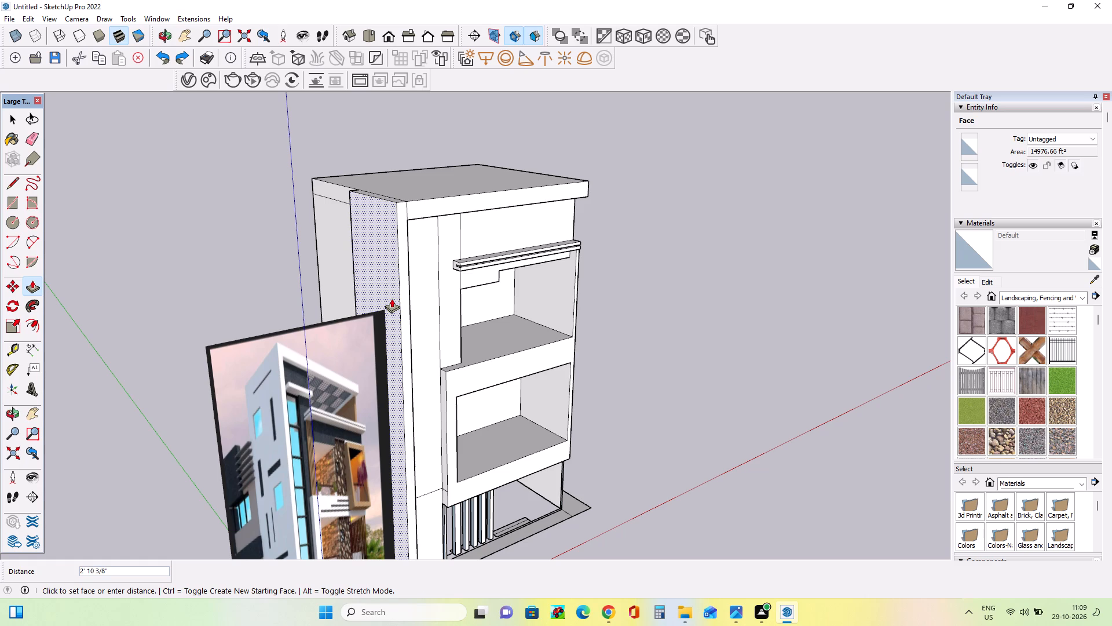
Examine the building's front and side massing around the roof band and upper opening against the reference image.
middle_click_drag(433, 299, 479, 252)
scroll(539, 248, "down", 2)
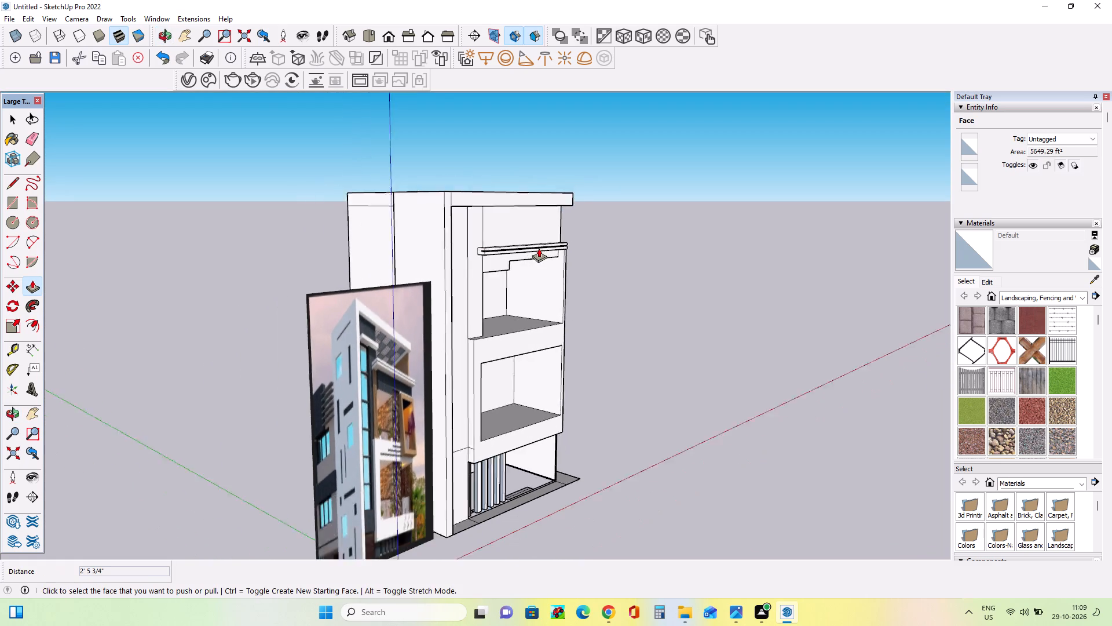
scroll(539, 248, "down", 2)
middle_click_drag(533, 268, 523, 288)
scroll(399, 445, "up", 8)
scroll(422, 339, "up", 4)
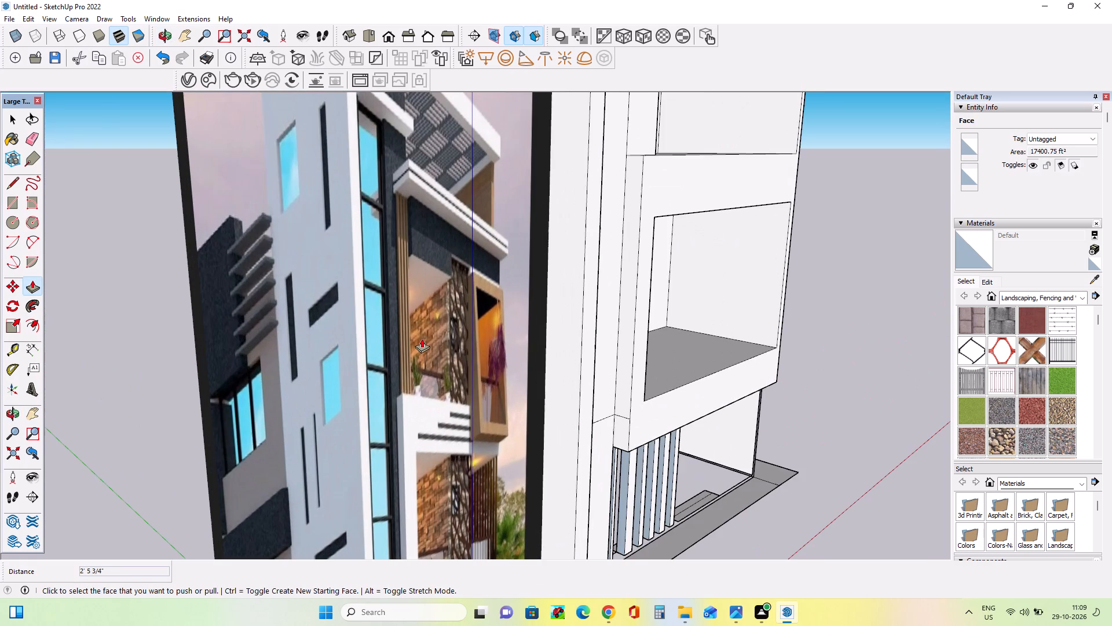
scroll(364, 358, "down", 14)
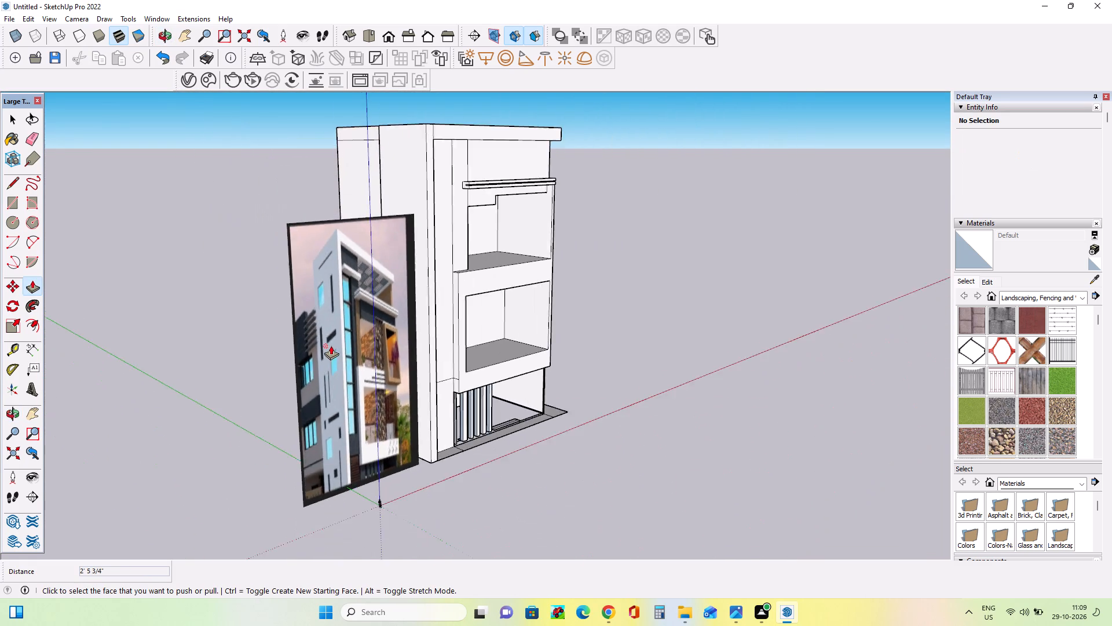
scroll(331, 345, "down", 3)
middle_click_drag(553, 312, 456, 228)
scroll(425, 209, "up", 4)
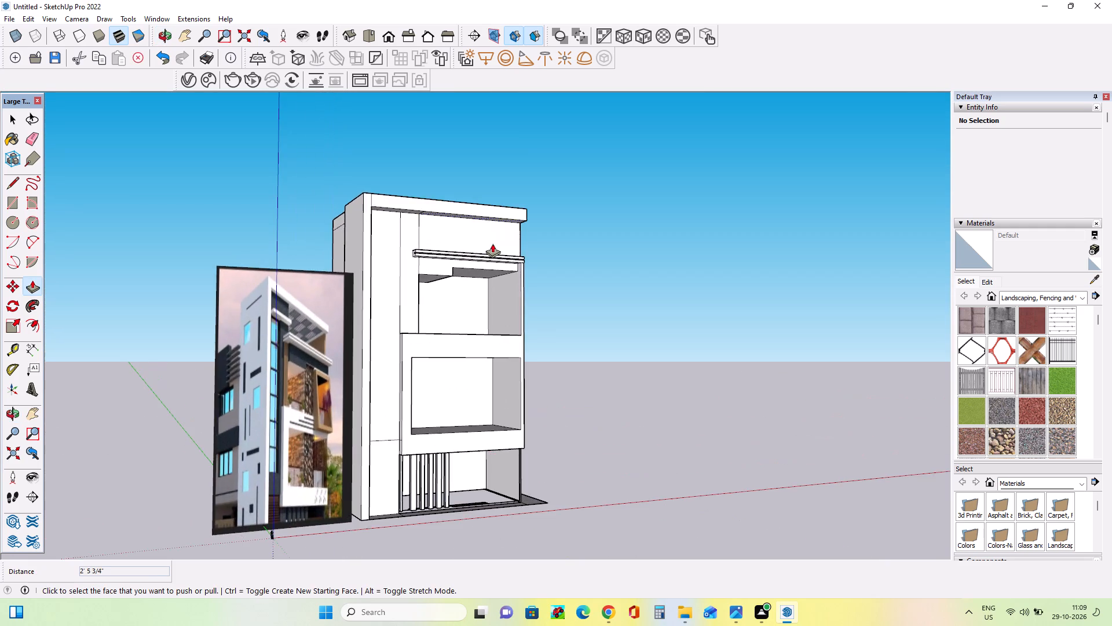
middle_click_drag(492, 243, 415, 290)
scroll(392, 214, "up", 2)
middle_click_drag(452, 232, 426, 259)
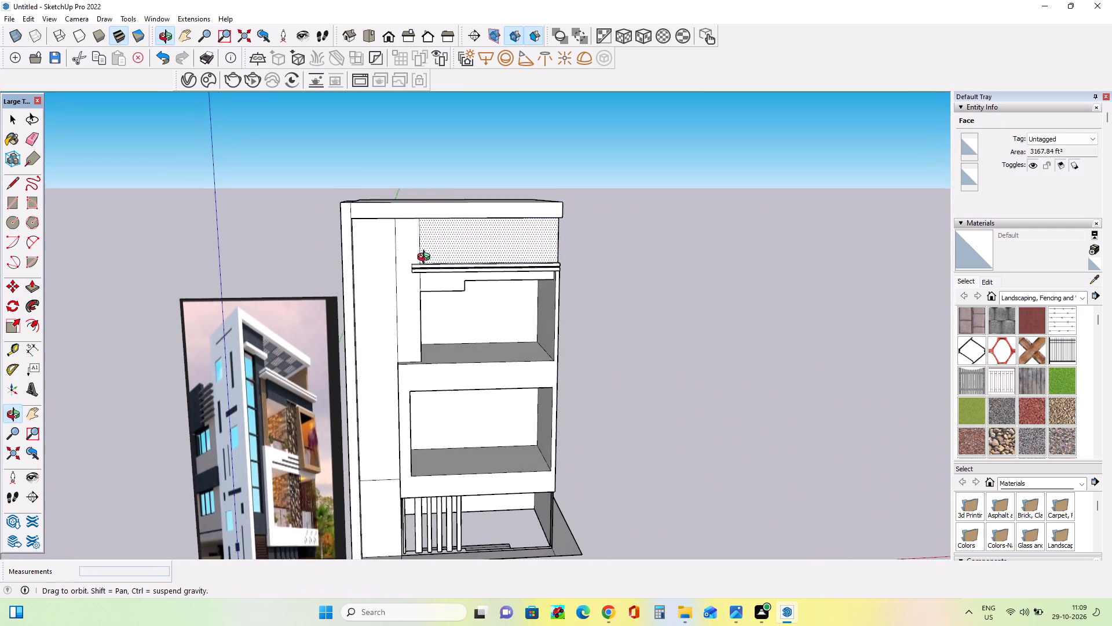
middle_click_drag(426, 259, 403, 272)
scroll(467, 230, "up", 3)
middle_click_drag(547, 241, 339, 259)
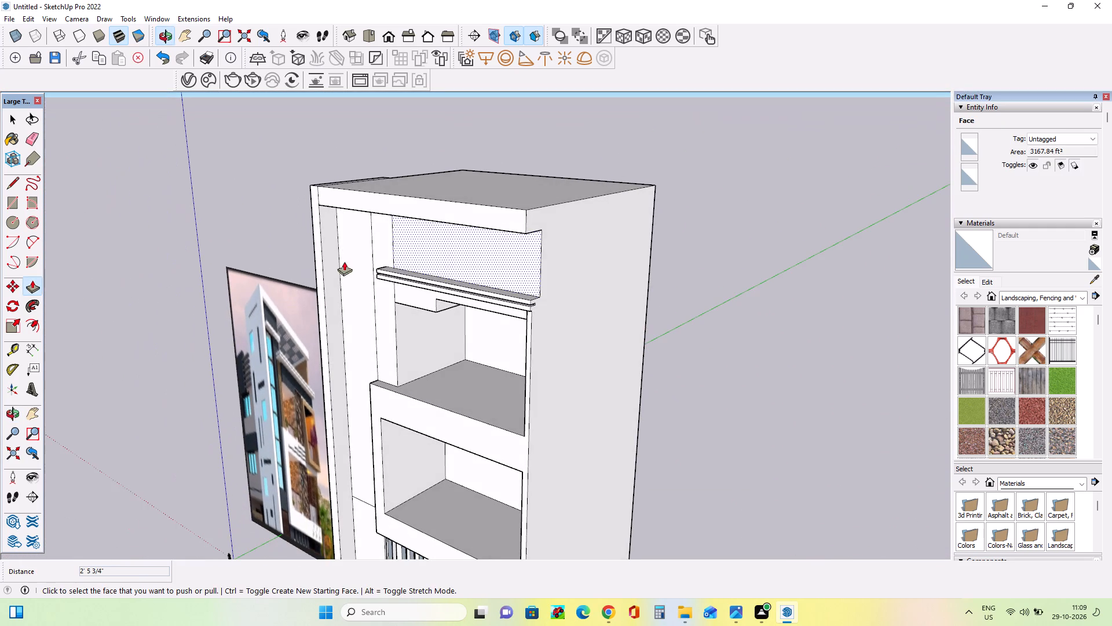
middle_click_drag(555, 275, 566, 308)
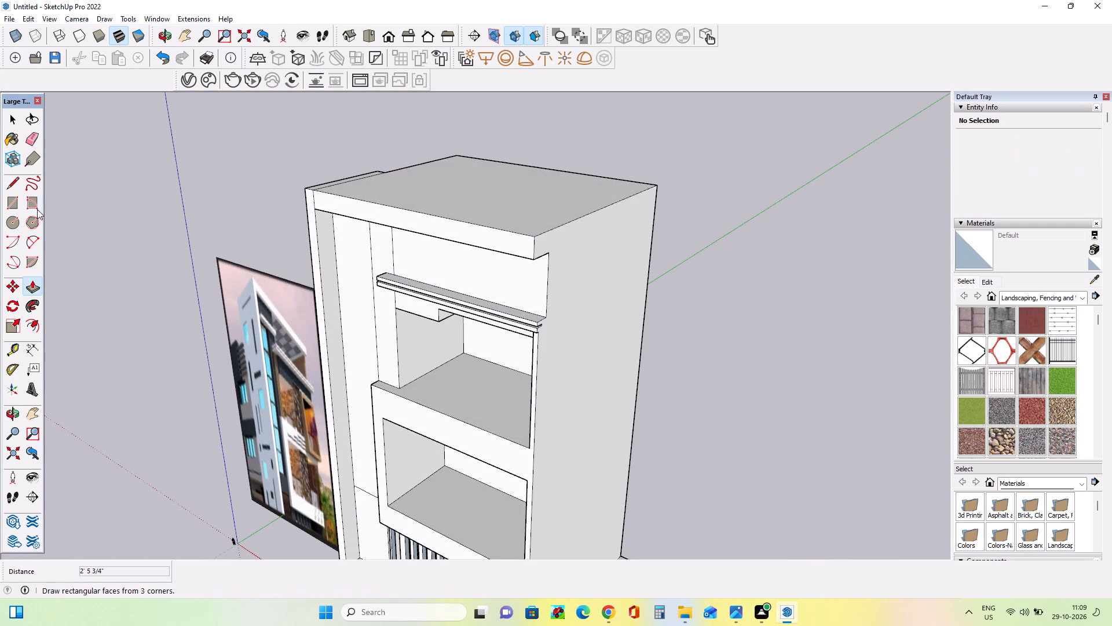
Draw a narrow vertical rectangle, about 32' 1 3/16" by 3' 15/16", at the free outer end of the upper front panel, between ledge and roof band.
left_click(10, 208)
scroll(538, 307, "up", 6)
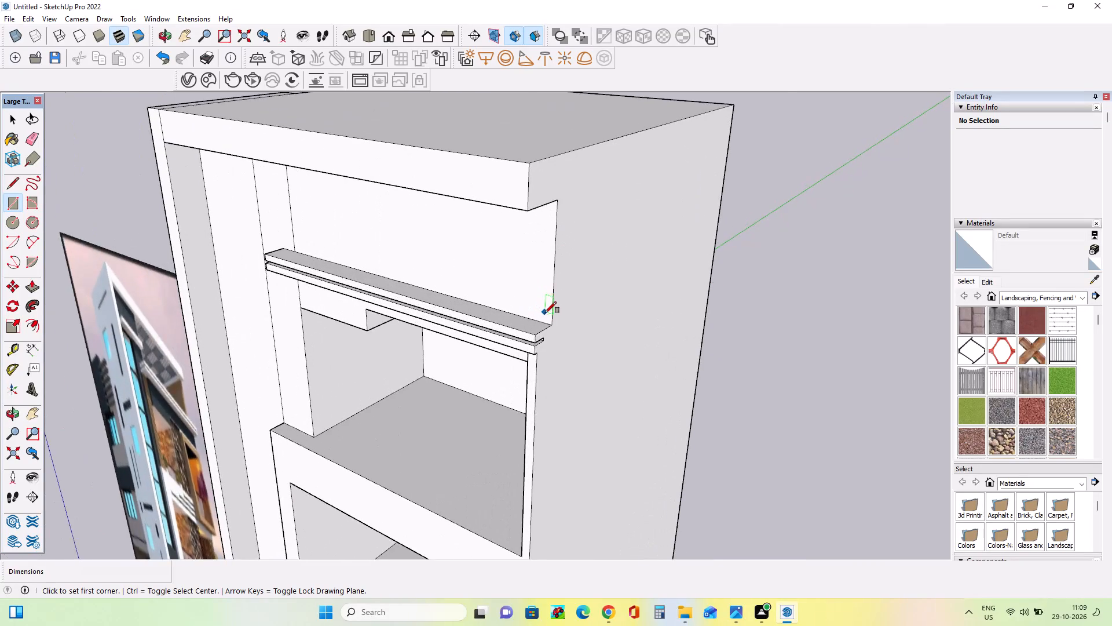
scroll(545, 313, "up", 6)
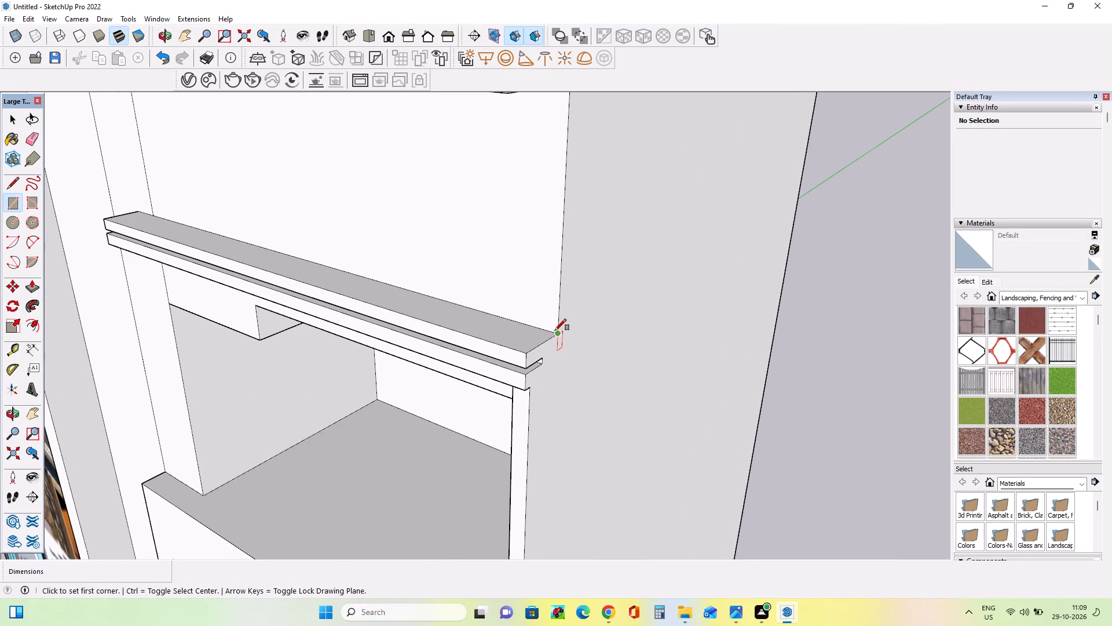
left_click(558, 334)
scroll(522, 231, "down", 8)
middle_click_drag(530, 224, 561, 133)
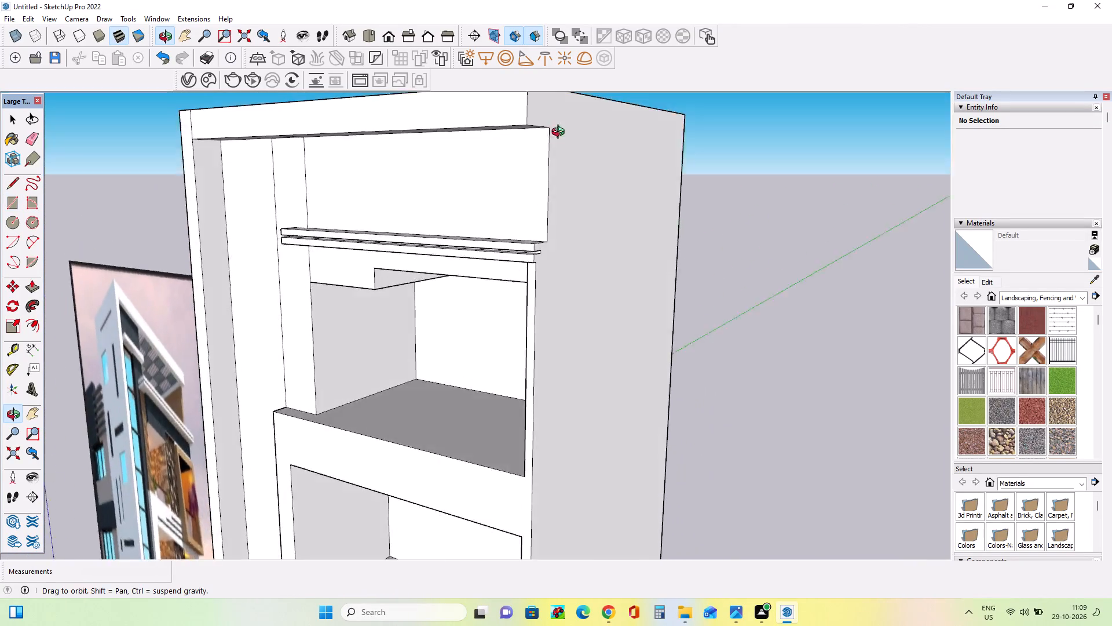
middle_click_drag(561, 133, 587, 105)
scroll(541, 118, "up", 3)
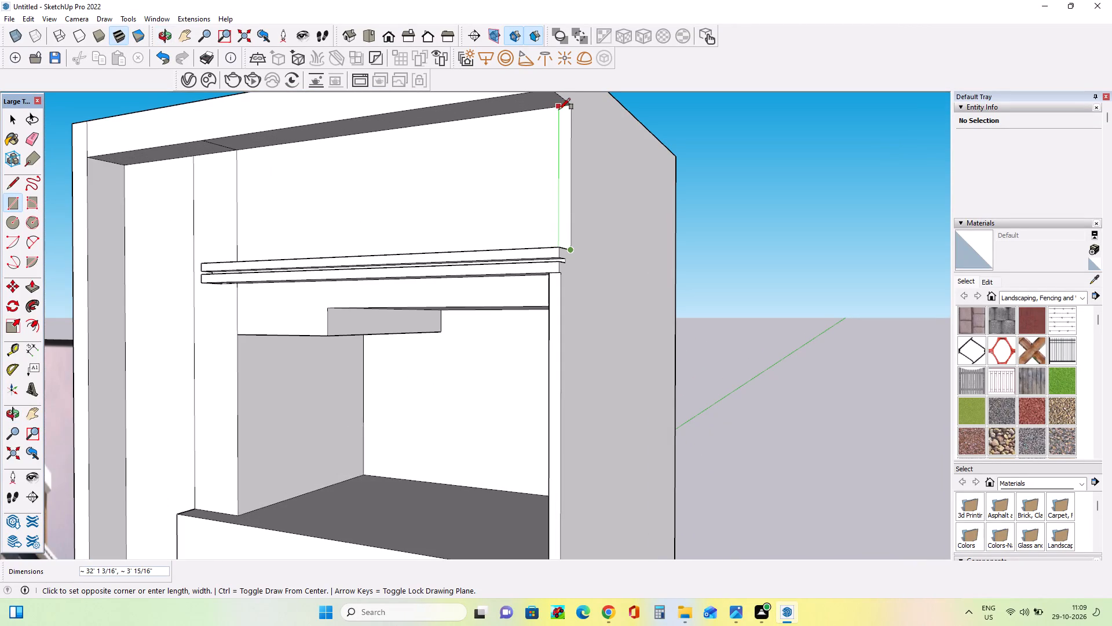
left_click(559, 108)
Push/Pull the large front panel between the ledge and roof band inward 49' 3/8" to recess it behind the end strip.
middle_click_drag(571, 218, 580, 241)
scroll(579, 241, "up", 1)
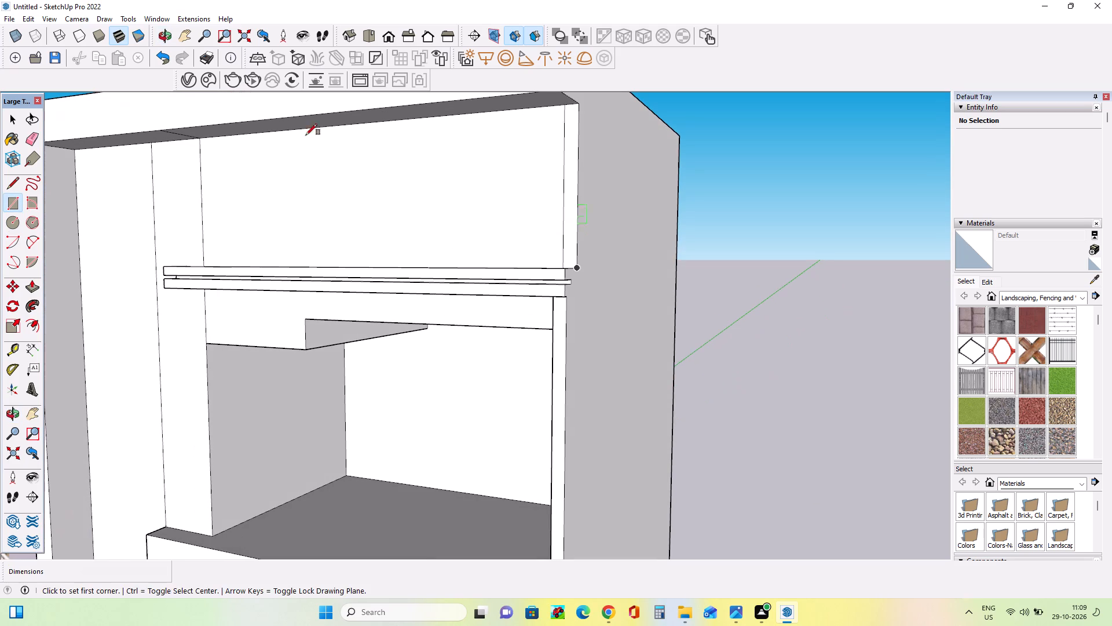
left_click(34, 279)
middle_click_drag(455, 299, 616, 435)
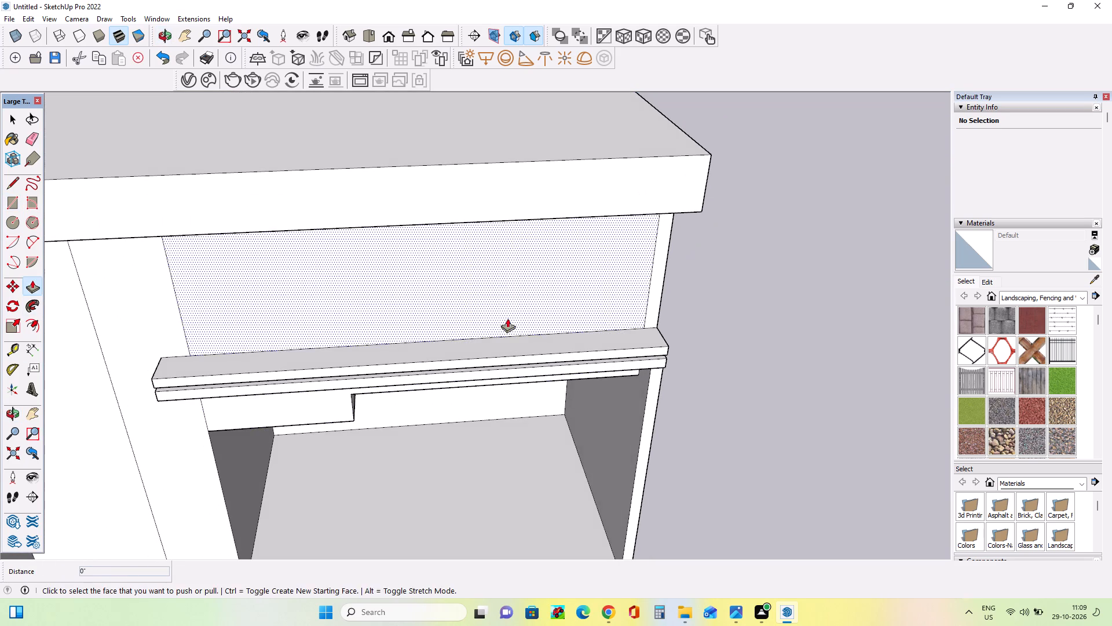
left_click_drag(504, 312, 473, 221)
Draw a thin horizontal rectangle, about 2' 2 9/16" by 46' 2 7/8", across the tall side panel below the roof band.
middle_click_drag(568, 365, 566, 314)
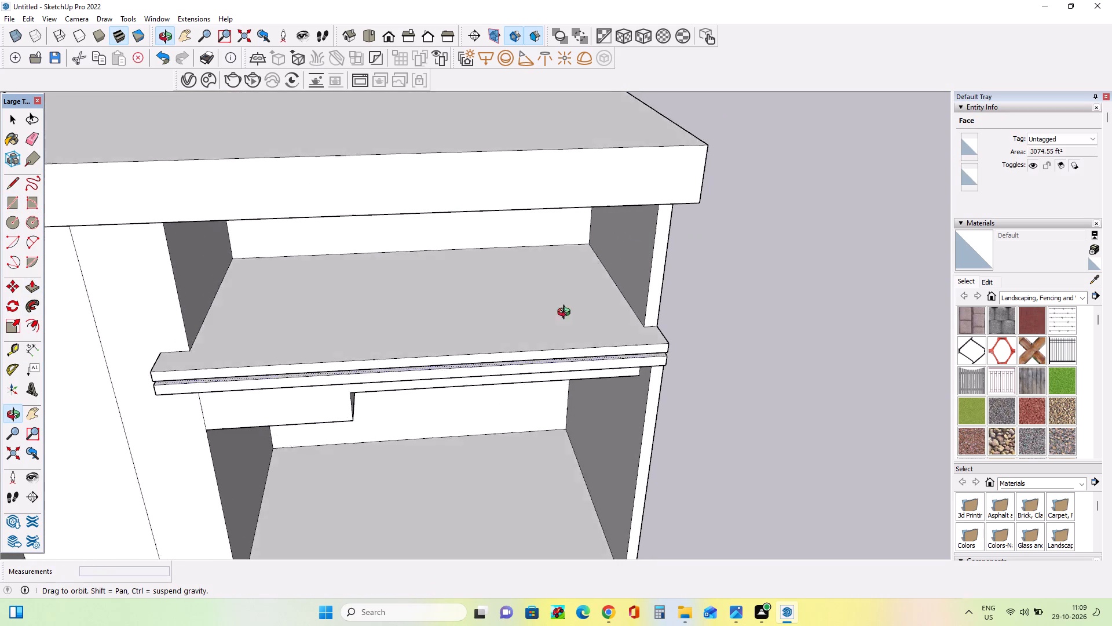
middle_click_drag(566, 314, 563, 283)
scroll(563, 283, "down", 9)
middle_click_drag(587, 303, 586, 265)
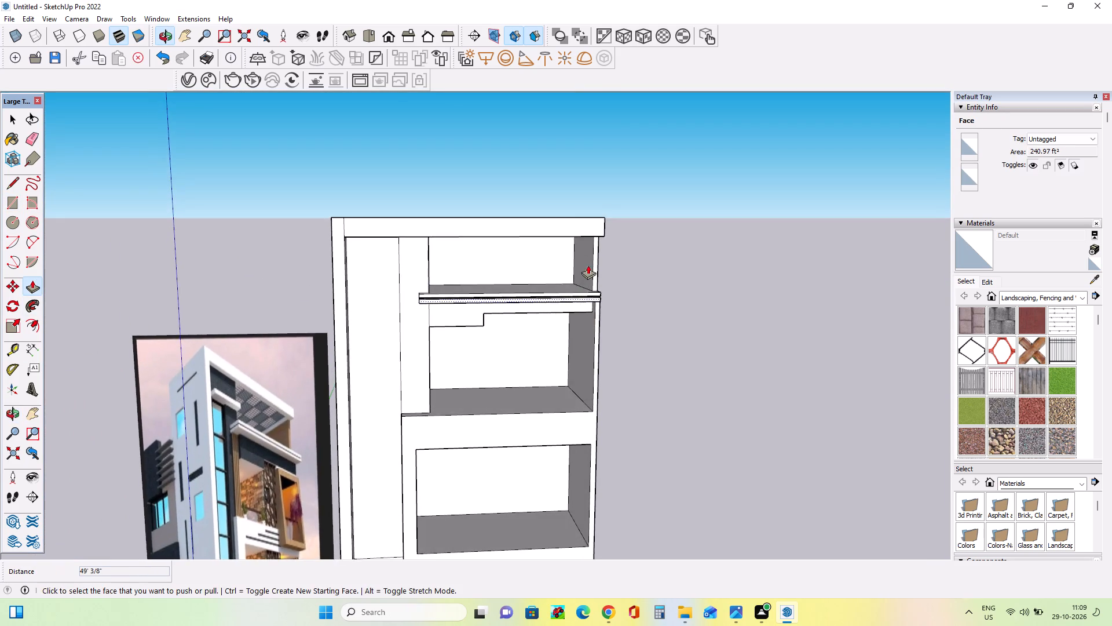
scroll(588, 265, "down", 2)
middle_click_drag(590, 269, 597, 282)
middle_click_drag(429, 242, 436, 249)
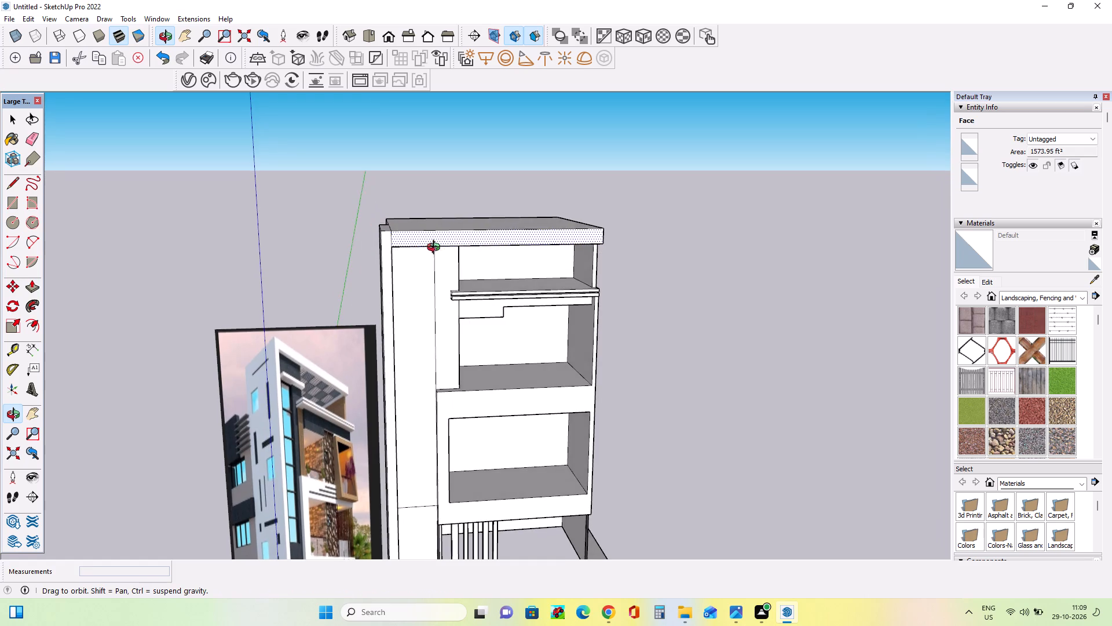
middle_click_drag(436, 249, 446, 265)
middle_click_drag(449, 282, 448, 273)
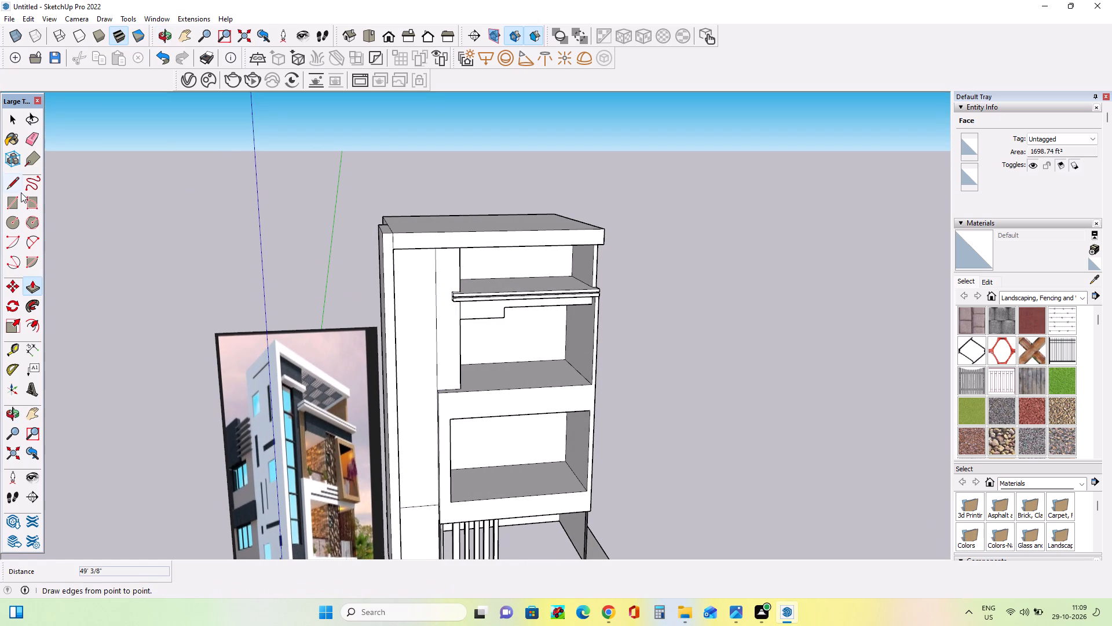
left_click(15, 200)
middle_click_drag(456, 257, 458, 268)
scroll(459, 268, "up", 5)
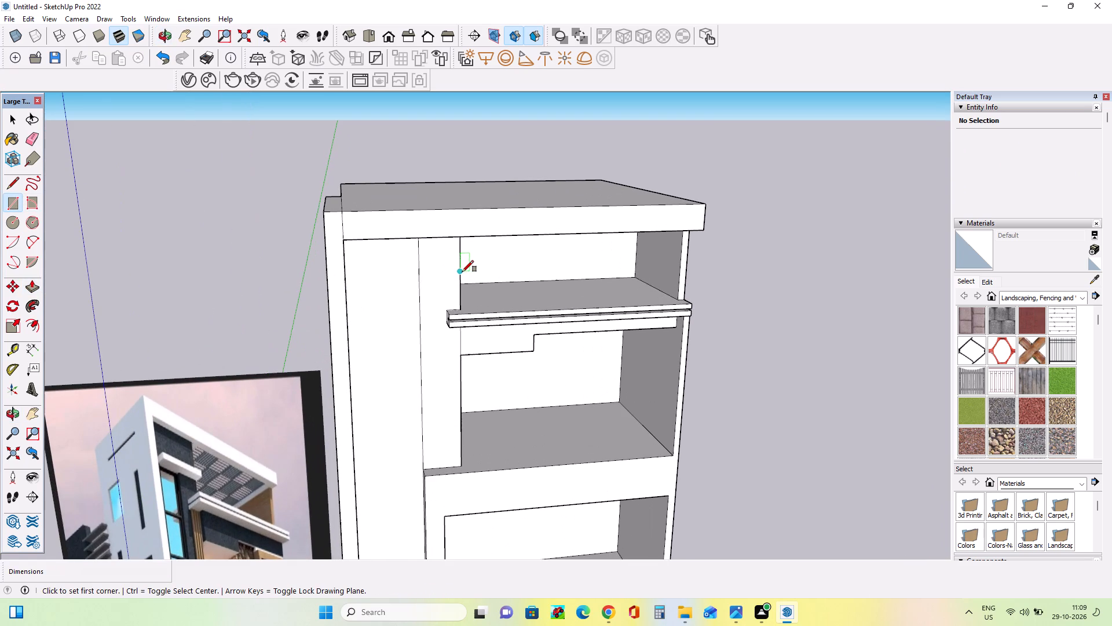
left_click(462, 272)
middle_click_drag(383, 286, 308, 297)
scroll(363, 282, "up", 5)
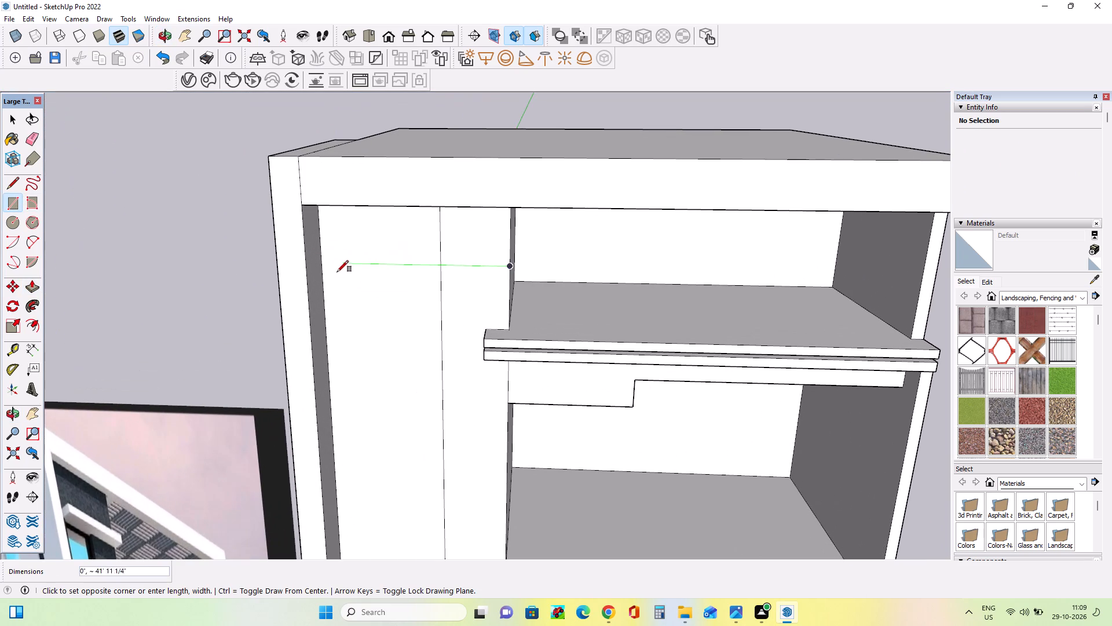
left_click(324, 272)
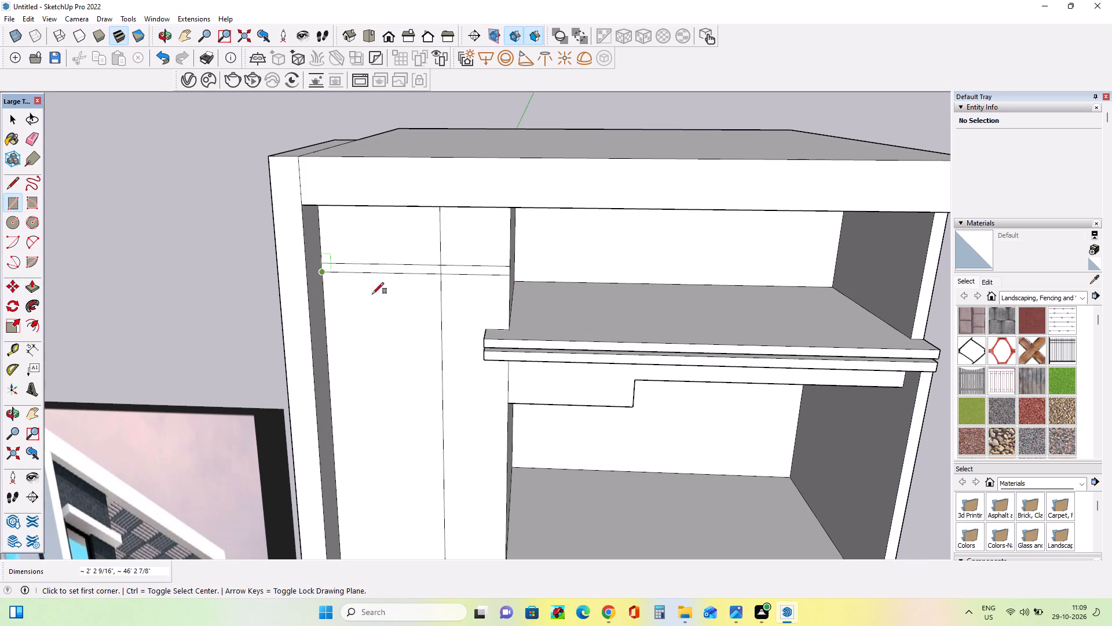
Erase the vertical edge segment crossing the new thin strip on the side panel.
middle_click_drag(422, 296, 466, 221)
scroll(464, 223, "down", 4)
middle_click_drag(470, 231, 477, 262)
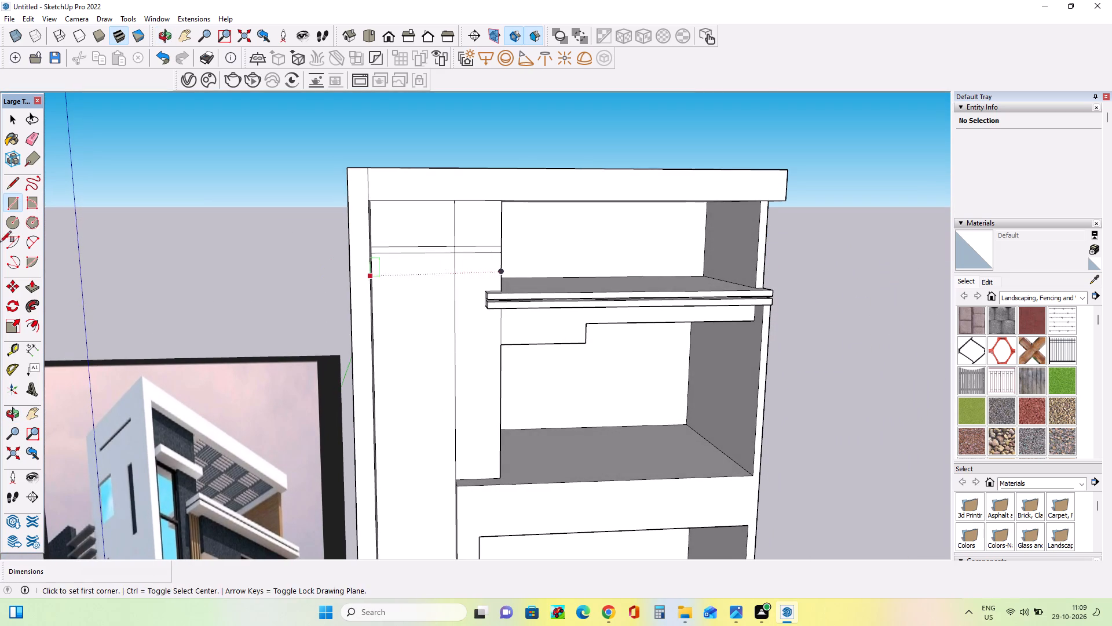
left_click(36, 132)
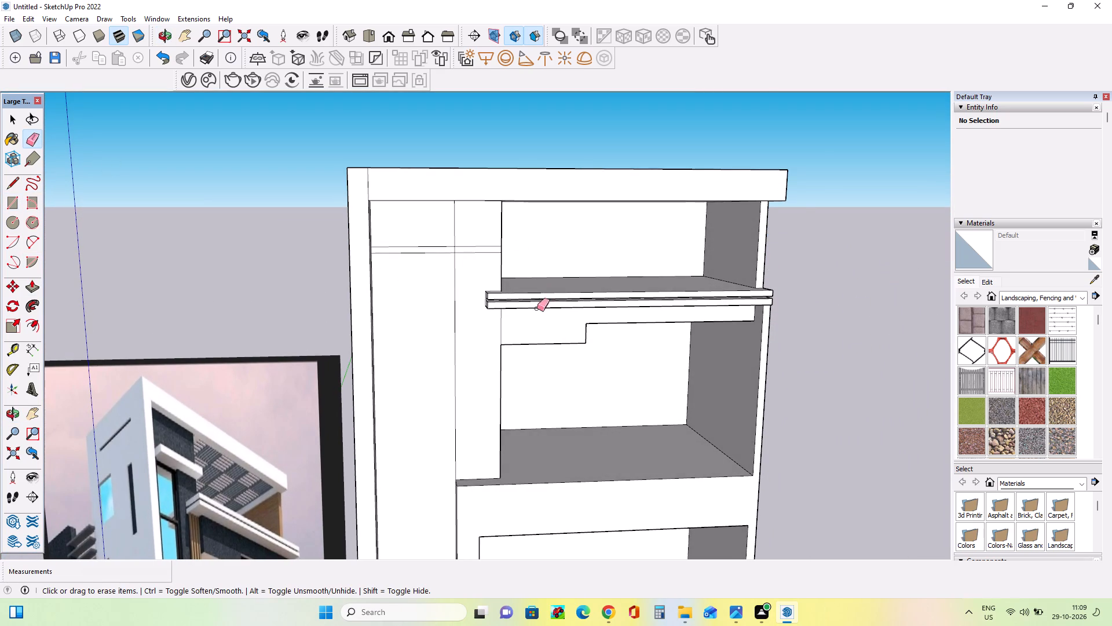
scroll(464, 274, "up", 3)
left_click(451, 242)
Push/Pull the thin strip on the side panel outward 7' 11 11/16" to form a projecting ledge like the reference.
scroll(480, 248, "down", 3)
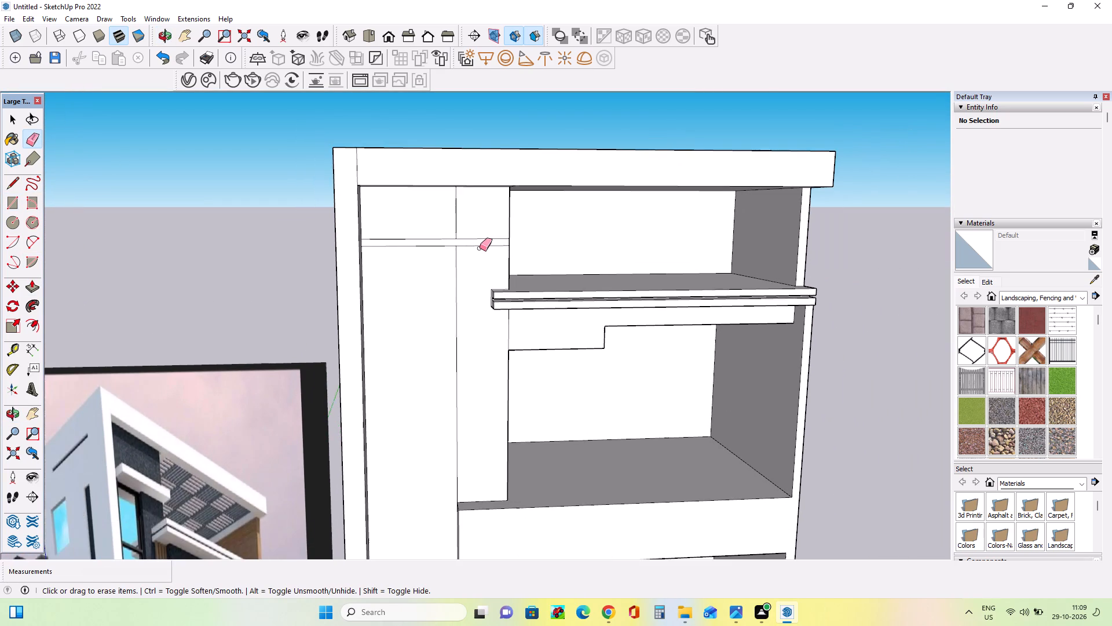
middle_click_drag(479, 248, 453, 260)
scroll(171, 463, "up", 12)
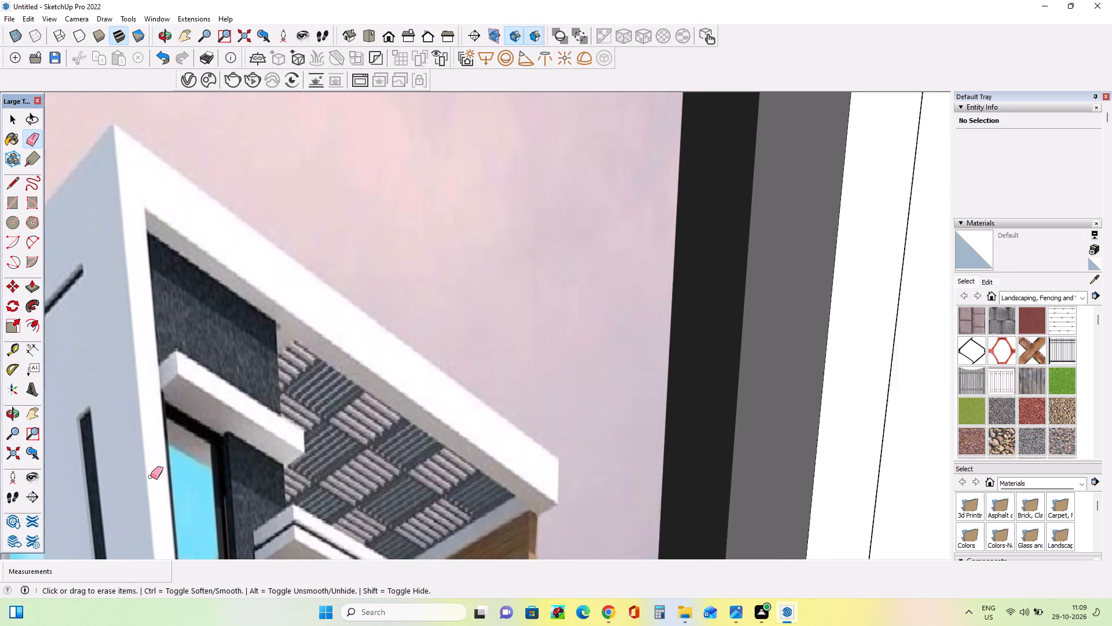
scroll(151, 476, "up", 1)
scroll(140, 428, "down", 18)
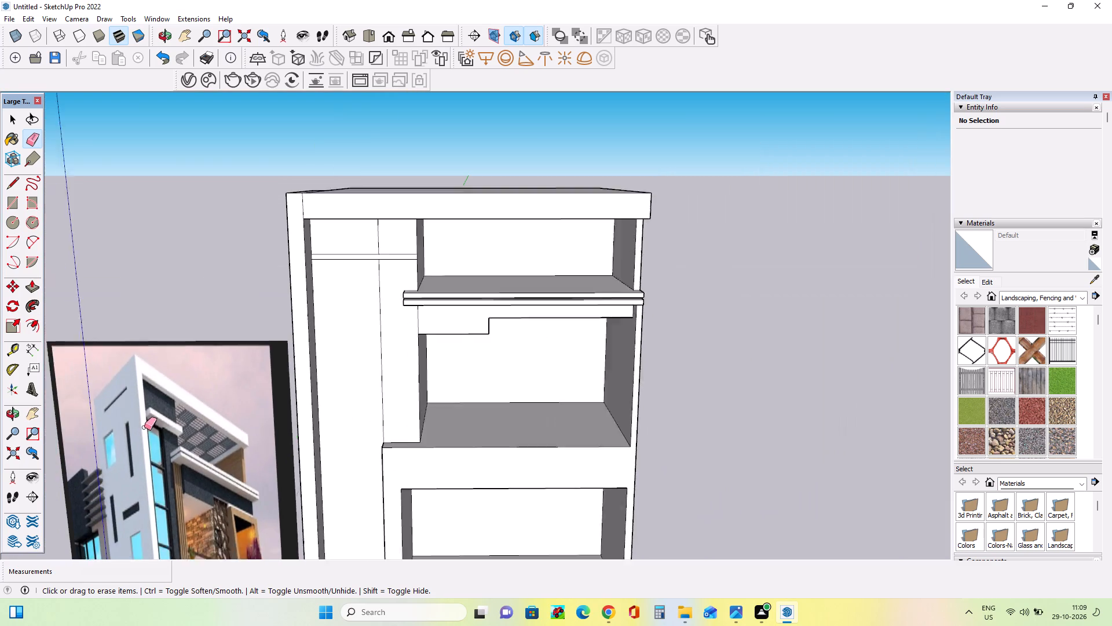
scroll(144, 427, "down", 1)
middle_click_drag(457, 355, 460, 378)
scroll(298, 310, "up", 3)
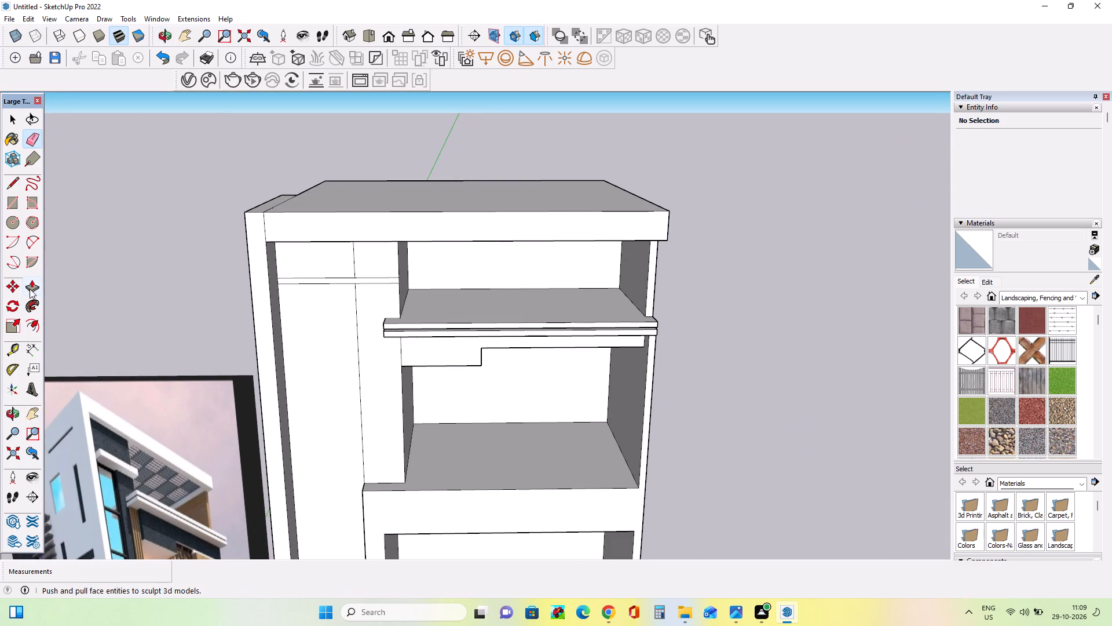
left_click(30, 289)
left_click_drag(309, 281, 309, 287)
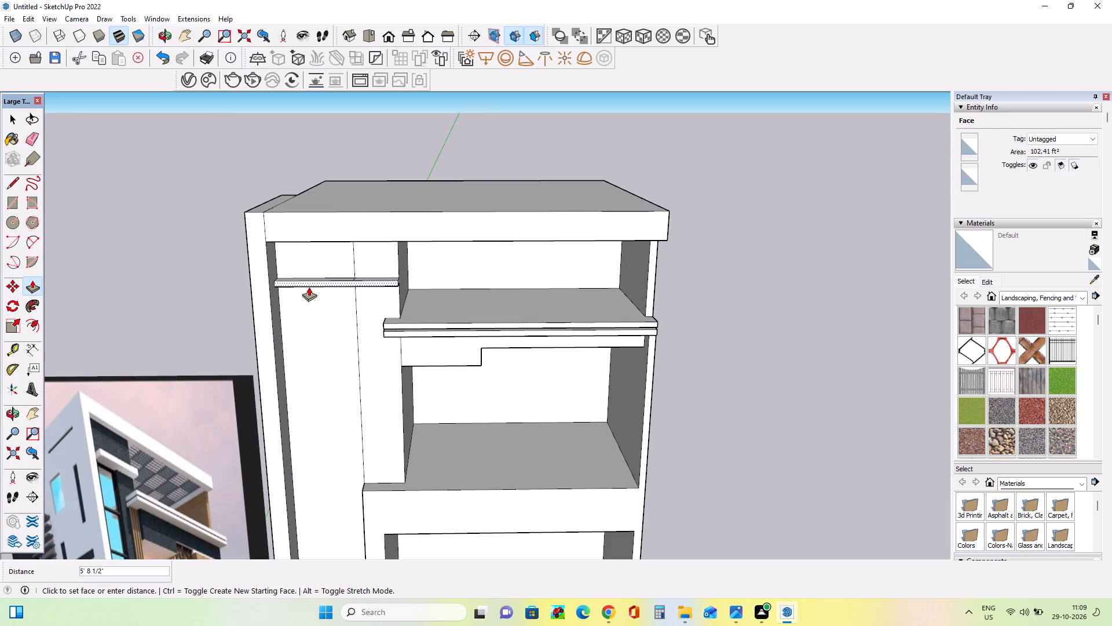
left_click_drag(309, 287, 309, 289)
Push/Pull both top faces of the side panel's small ledge up 2' 3 1/8" to thicken it evenly.
middle_click_drag(344, 273, 344, 330)
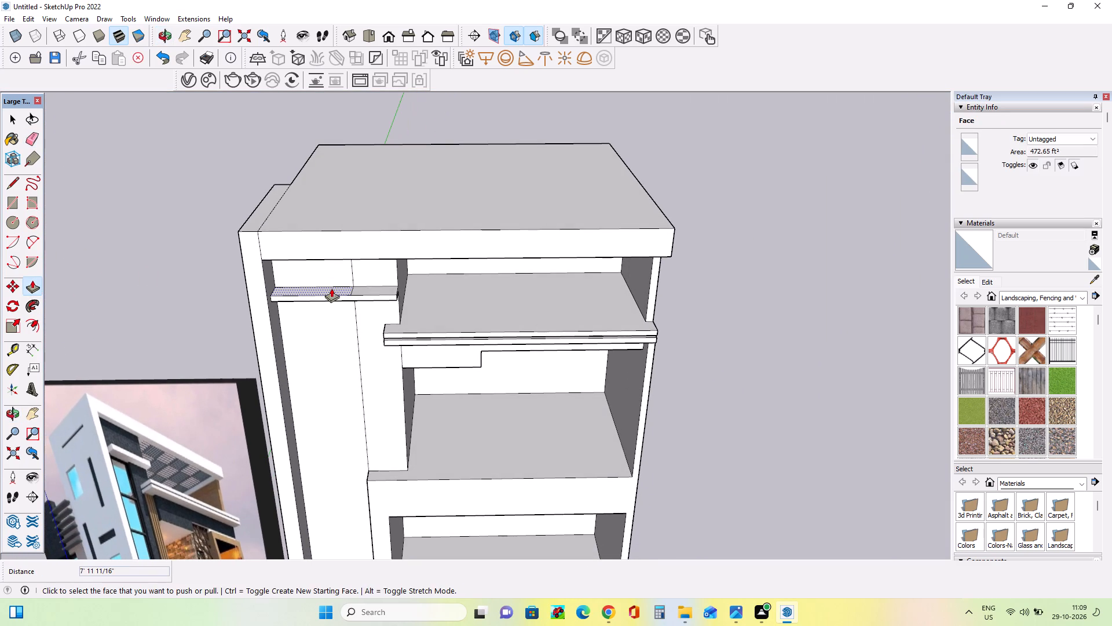
left_click_drag(331, 288, 334, 282)
left_click_drag(375, 288, 370, 287)
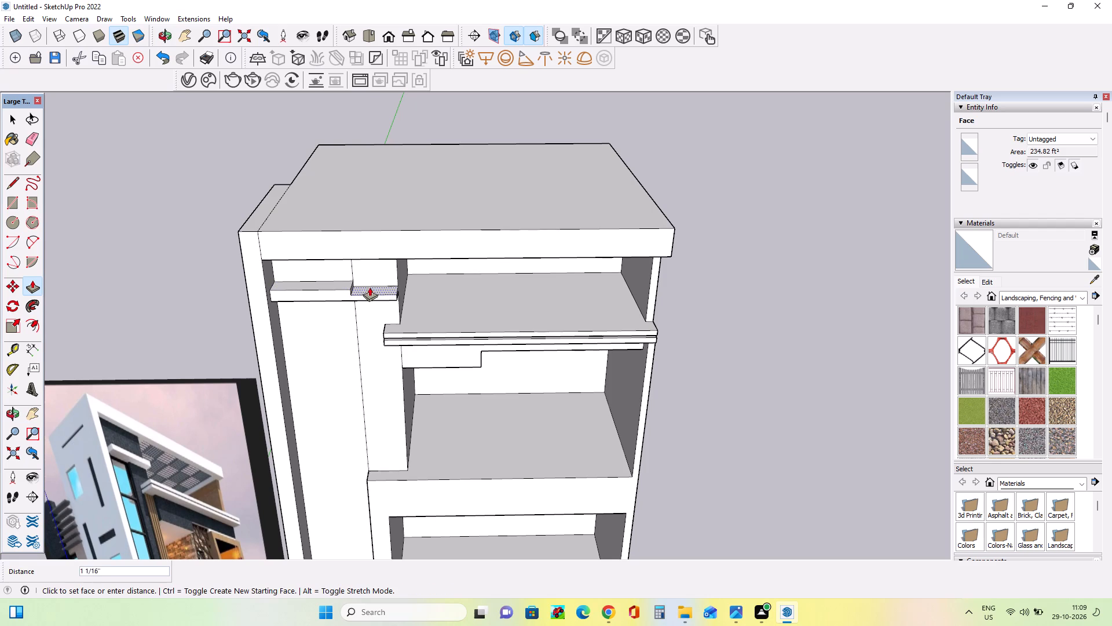
left_click_drag(370, 287, 342, 283)
Erase the leftover seam edge across the top of the side panel's small ledge.
middle_click_drag(371, 297, 439, 201)
scroll(461, 210, "down", 2)
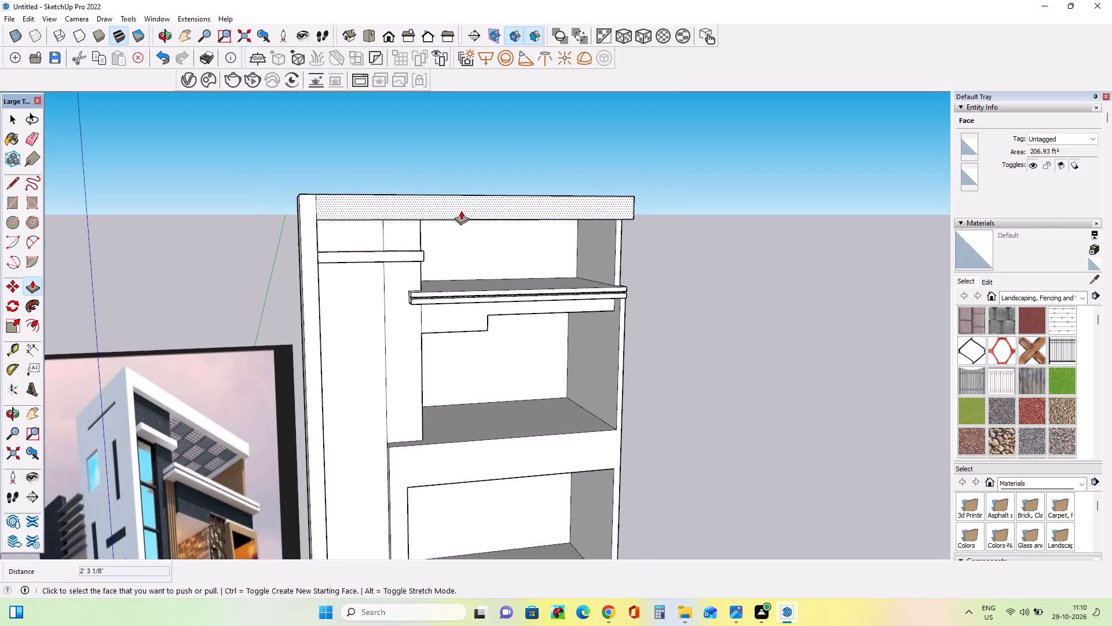
middle_click_drag(467, 255, 407, 356)
left_click(30, 133)
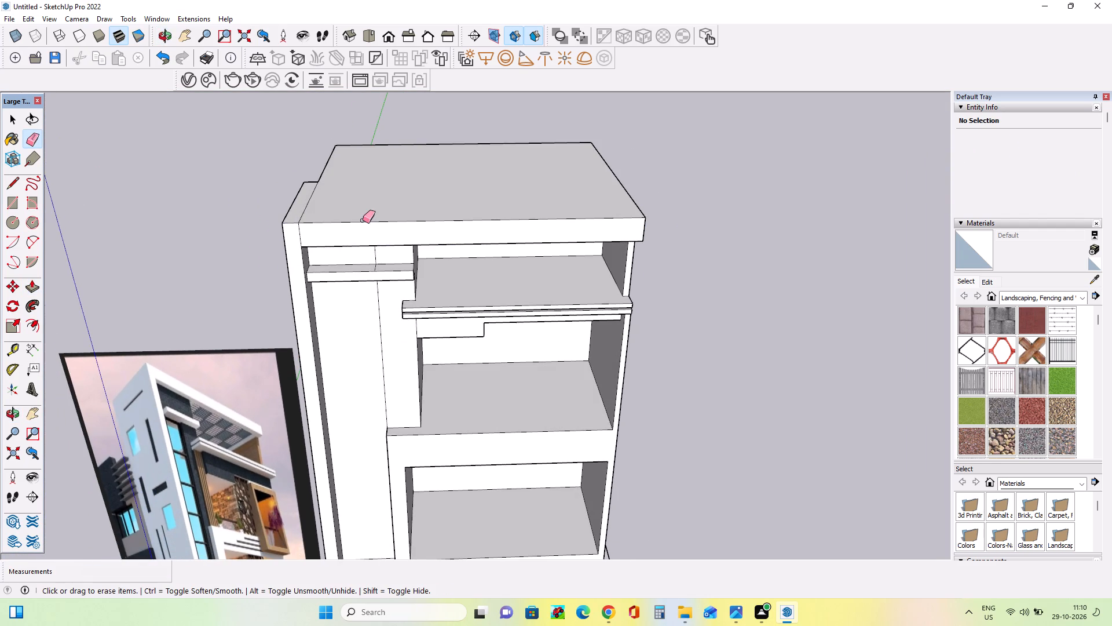
scroll(363, 220, "up", 5)
left_click(376, 276)
scroll(374, 319, "down", 8)
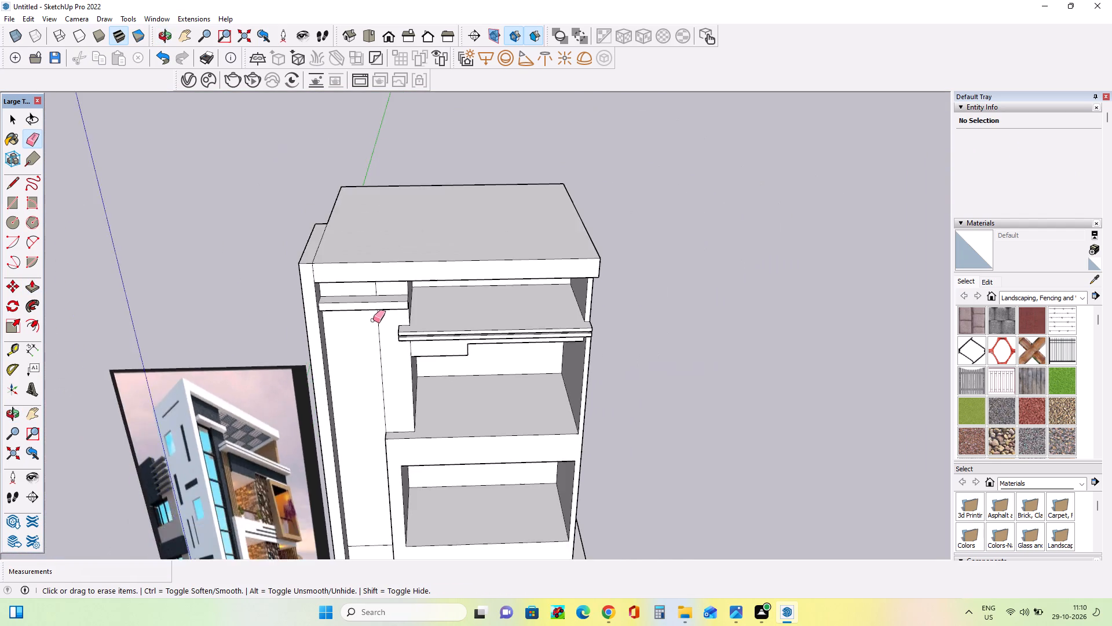
scroll(373, 320, "down", 9)
scroll(394, 499, "up", 1)
middle_click_drag(394, 499, 413, 418)
scroll(391, 423, "up", 5)
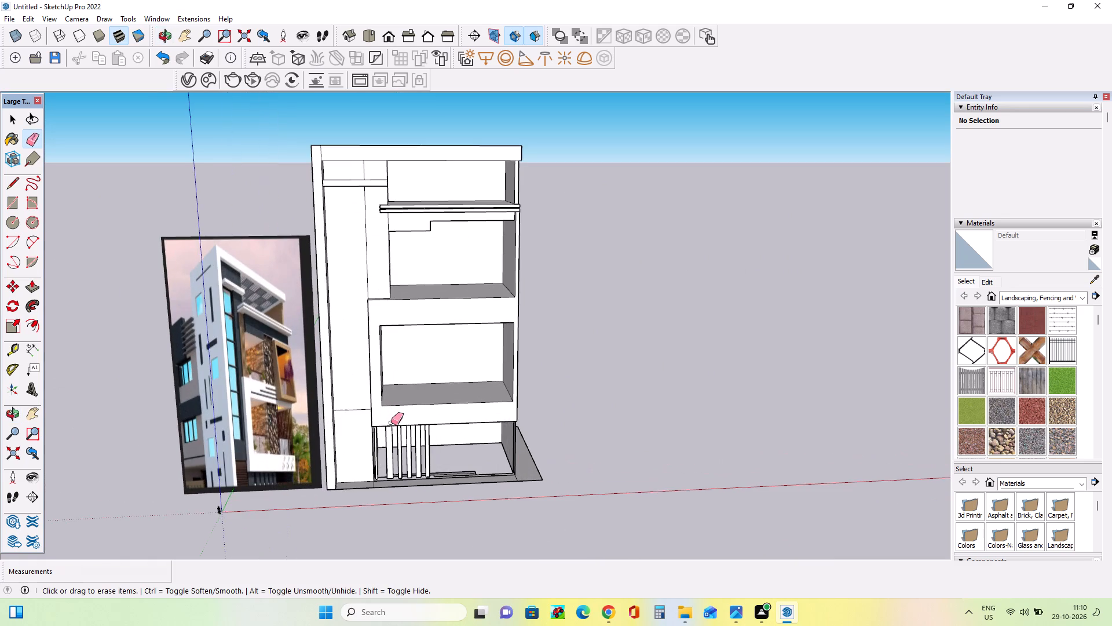
Offset the outline of the tall side-panel face beneath the small ledge inward by about 5'.
scroll(393, 423, "down", 1)
middle_click_drag(469, 403, 487, 326)
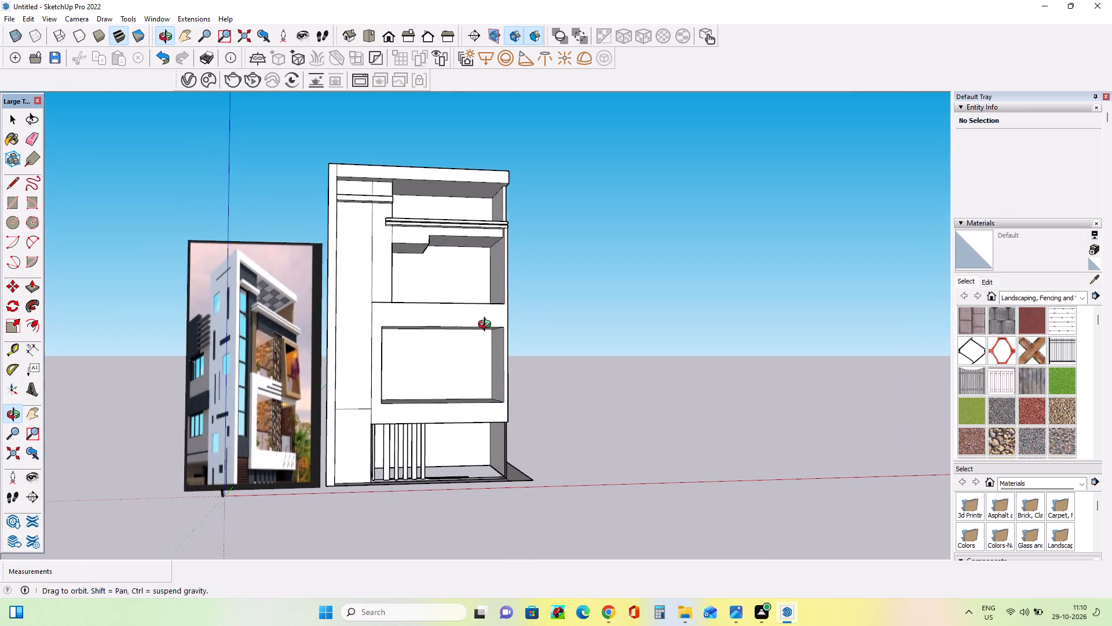
middle_click_drag(487, 326, 454, 352)
scroll(486, 348, "up", 3)
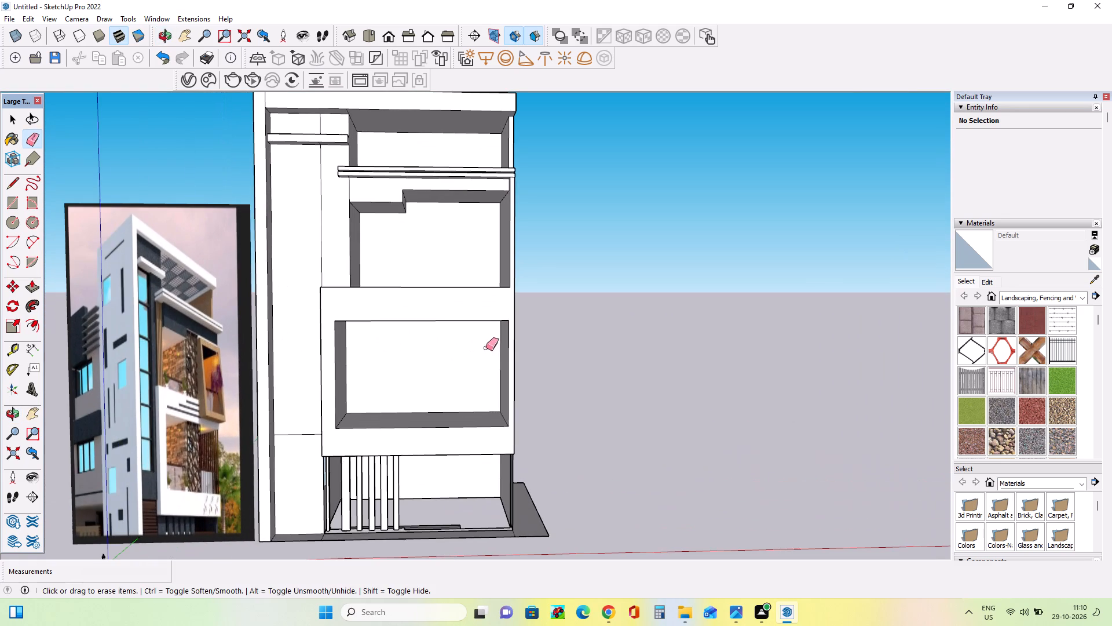
middle_click_drag(486, 348, 488, 370)
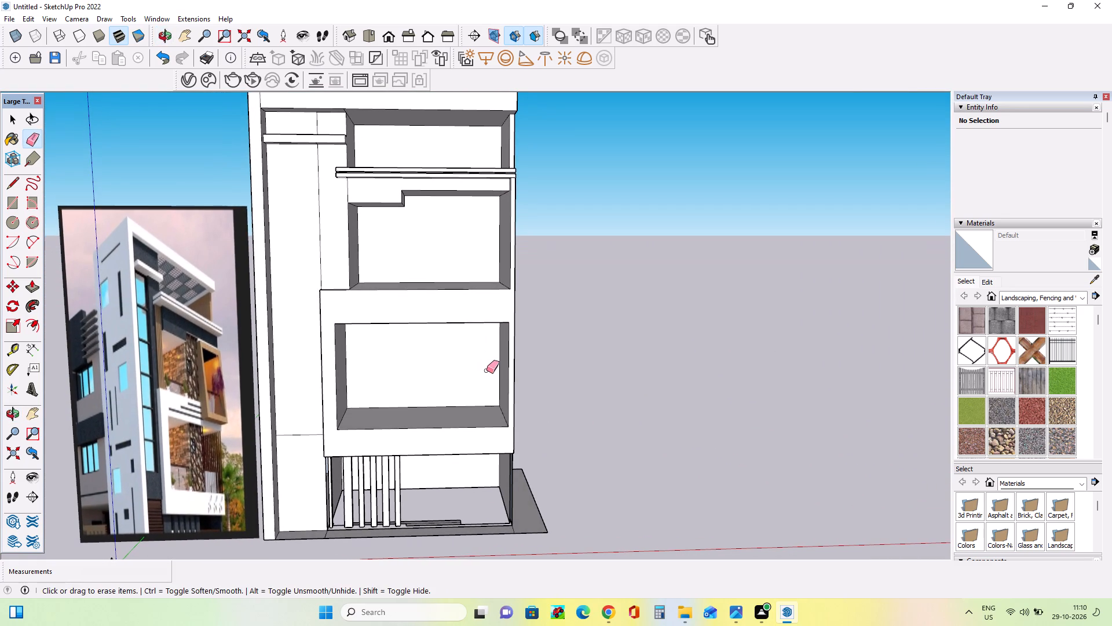
middle_click_drag(487, 370, 492, 373)
scroll(492, 373, "down", 1)
middle_click_drag(538, 364, 542, 369)
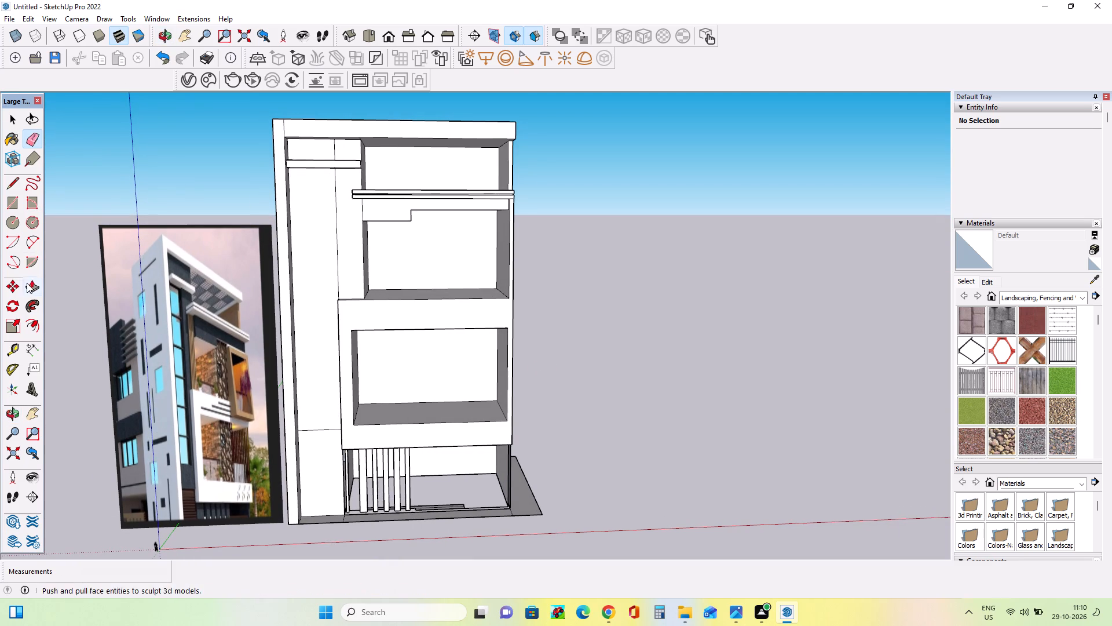
left_click(33, 328)
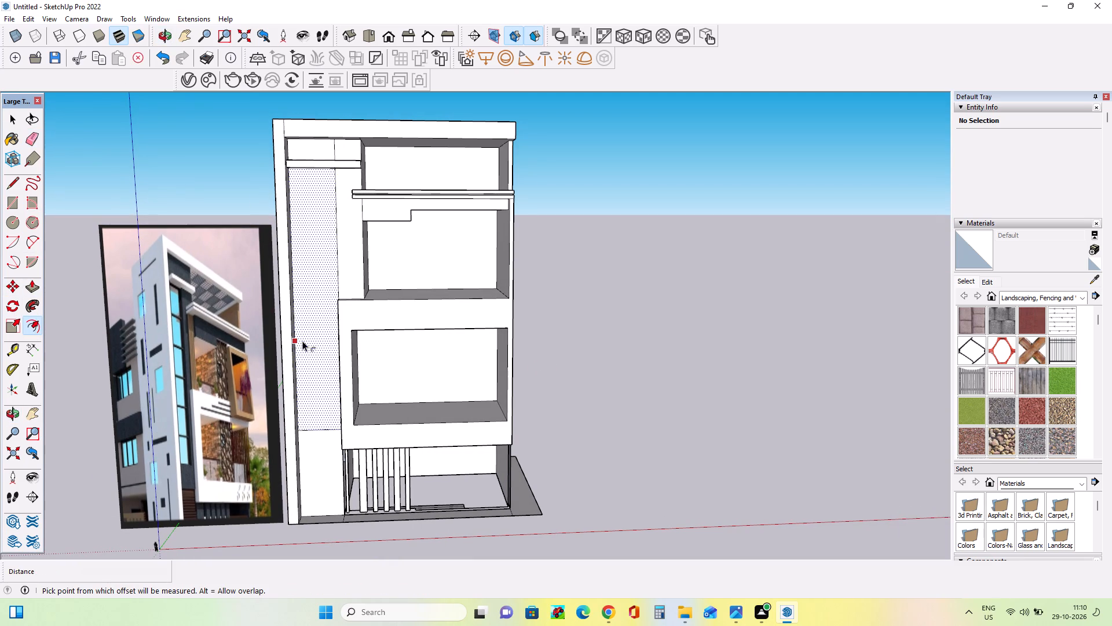
left_click_drag(306, 342, 302, 336)
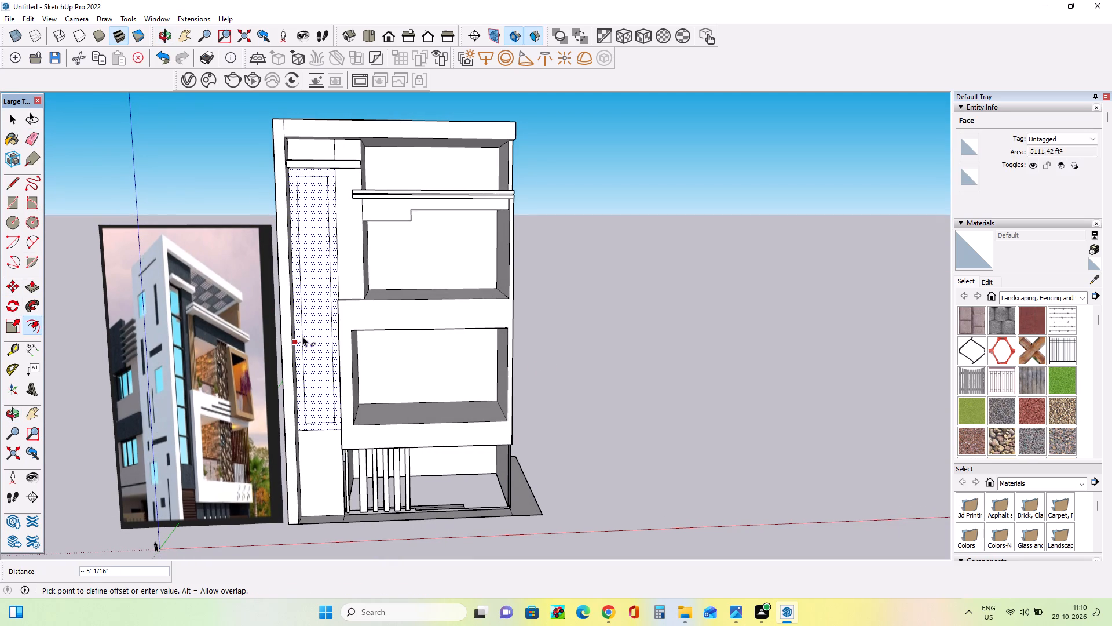
left_click_drag(302, 336, 303, 336)
Offset the new inner outline of the tall side panel inward about 2' 2" to form a thin frame.
middle_click_drag(350, 337, 362, 359)
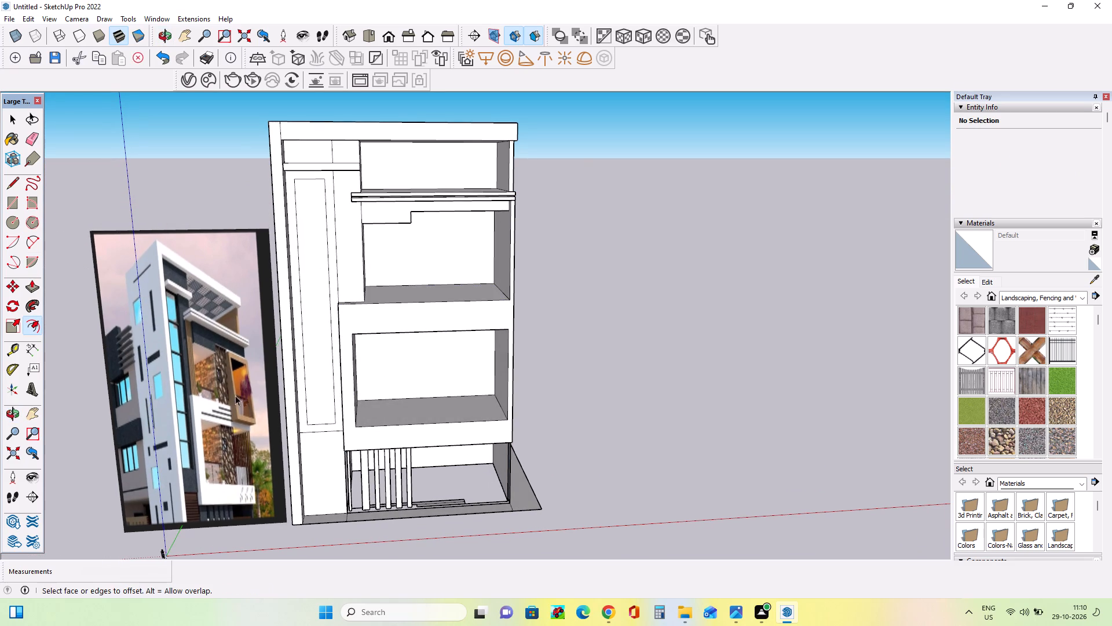
scroll(177, 380, "up", 16)
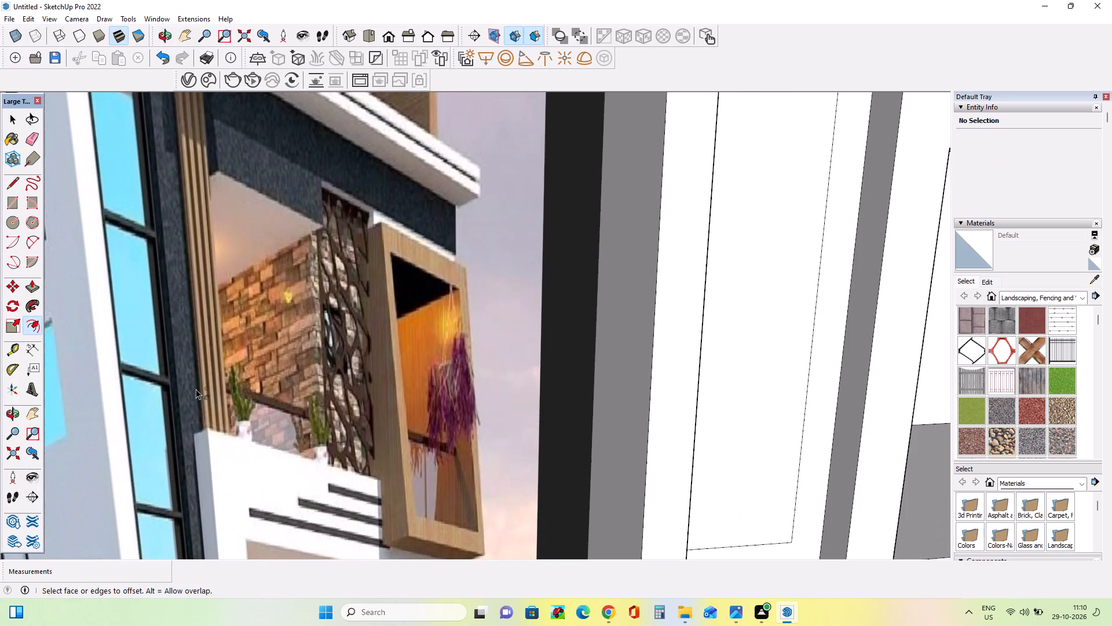
scroll(196, 389, "down", 14)
middle_click_drag(373, 348, 365, 366)
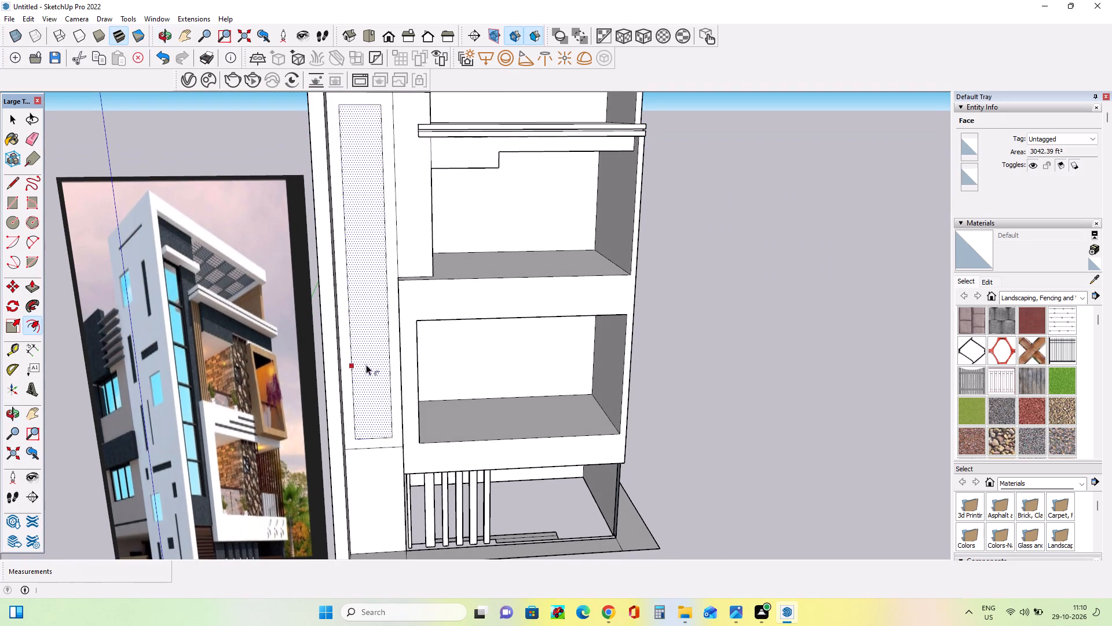
left_click_drag(370, 361, 356, 367)
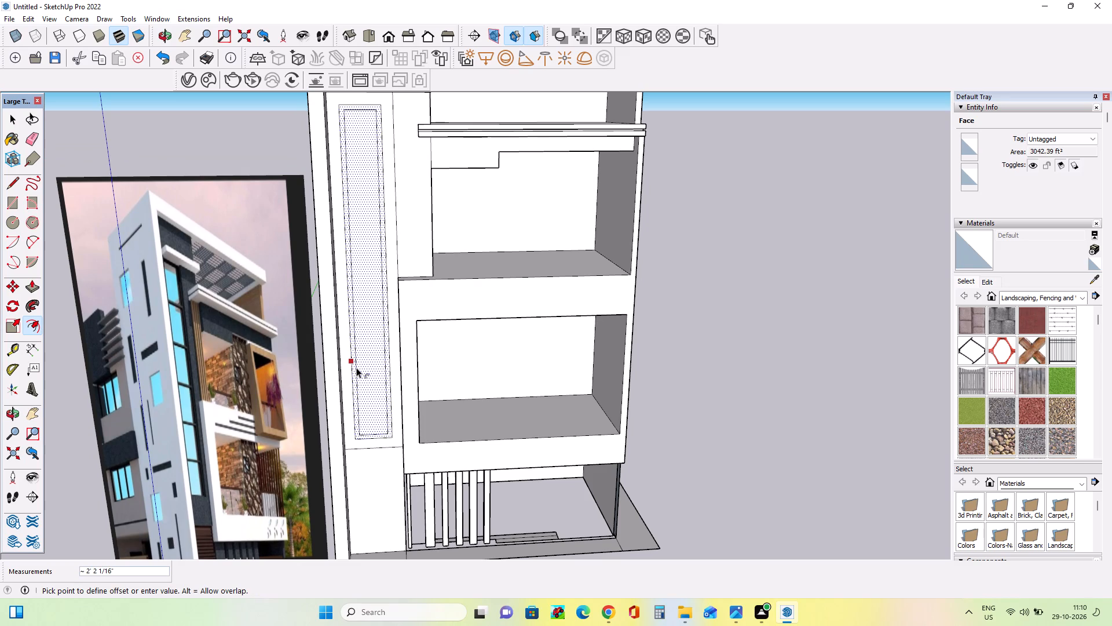
left_click_drag(356, 367, 355, 367)
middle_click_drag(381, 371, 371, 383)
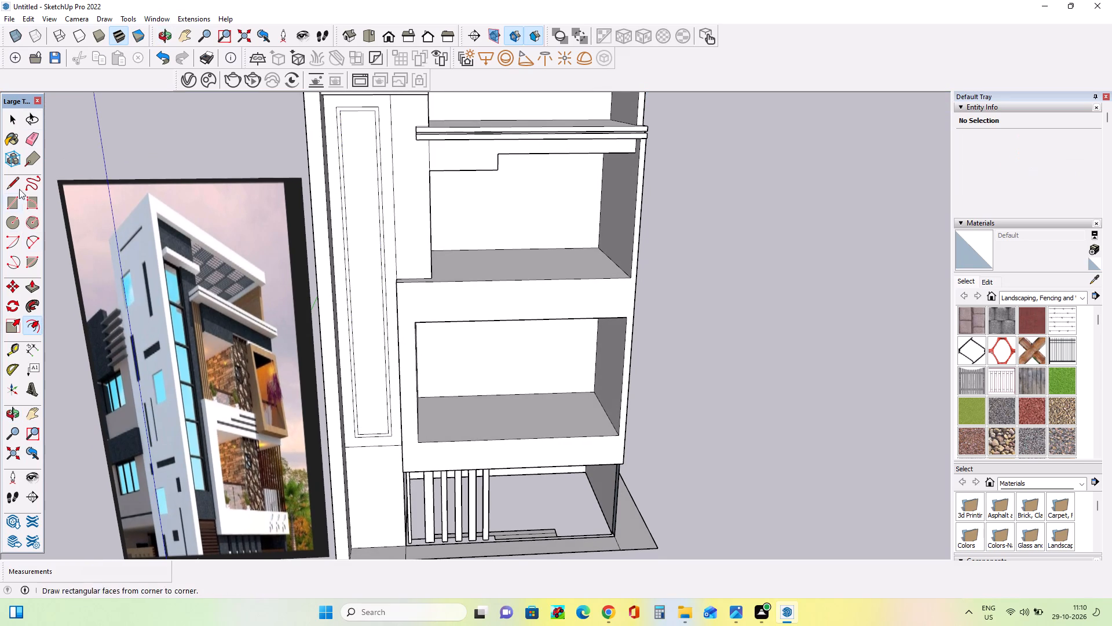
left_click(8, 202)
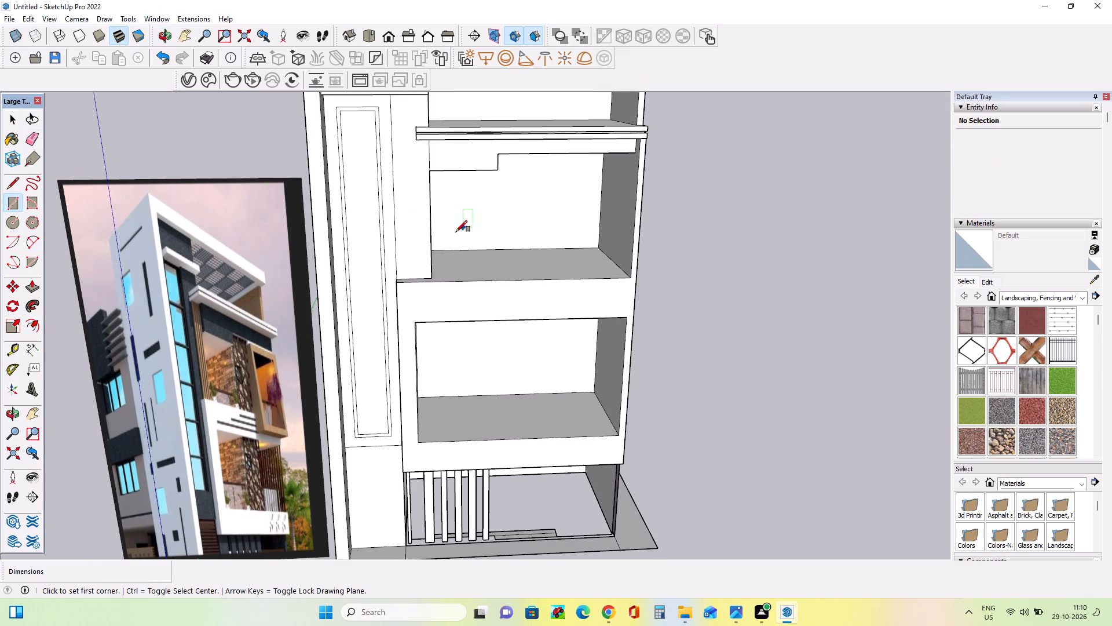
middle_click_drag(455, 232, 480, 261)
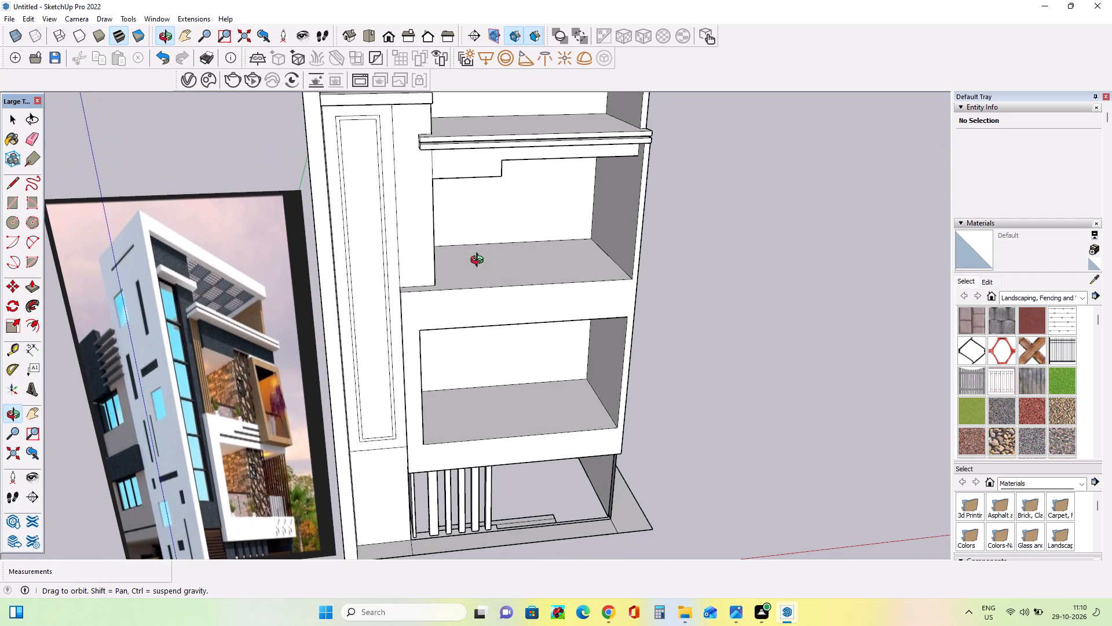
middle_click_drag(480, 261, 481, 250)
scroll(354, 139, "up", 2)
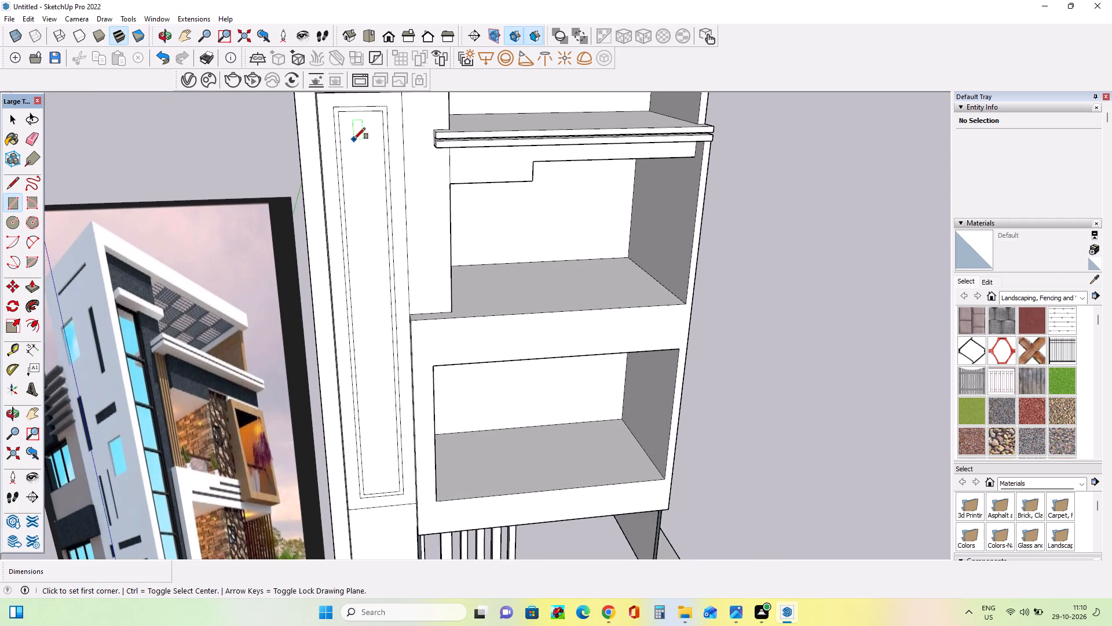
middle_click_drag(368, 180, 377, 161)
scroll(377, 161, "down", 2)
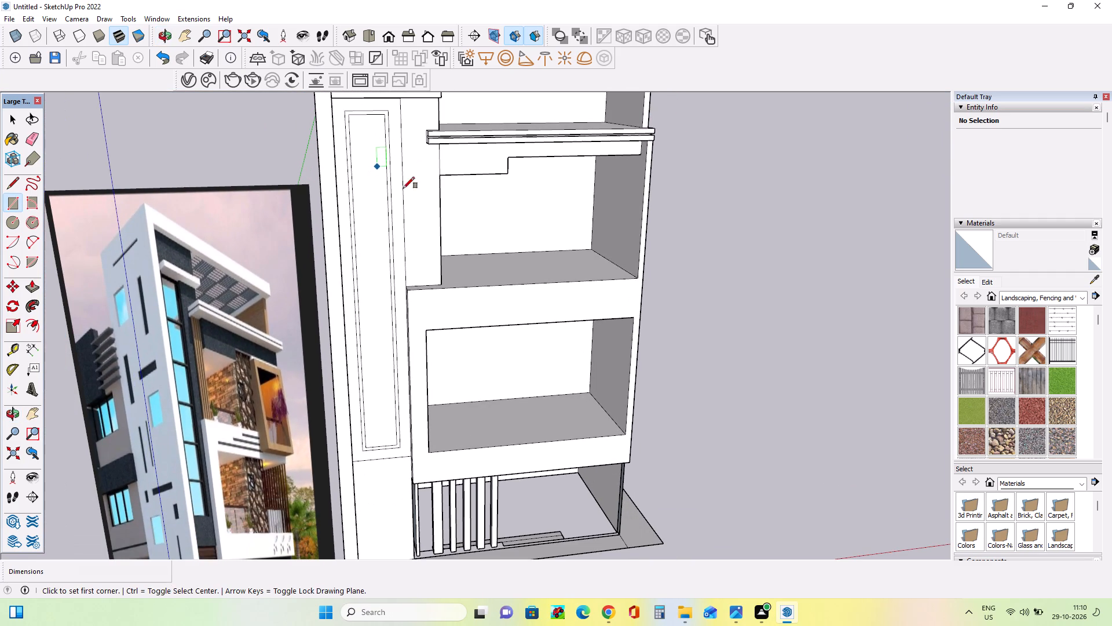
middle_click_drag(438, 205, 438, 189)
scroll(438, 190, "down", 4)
Draw lines extending the four vertical edges of both offset outlines up to the underside of the small ledge.
scroll(409, 132, "up", 8)
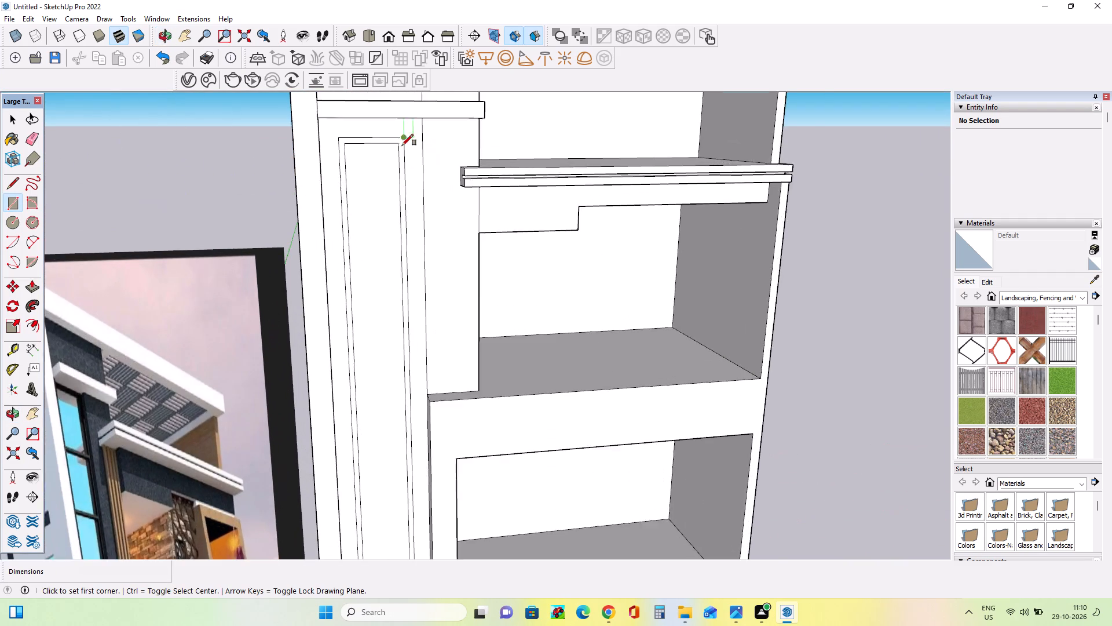
scroll(402, 151, "up", 1)
left_click(8, 187)
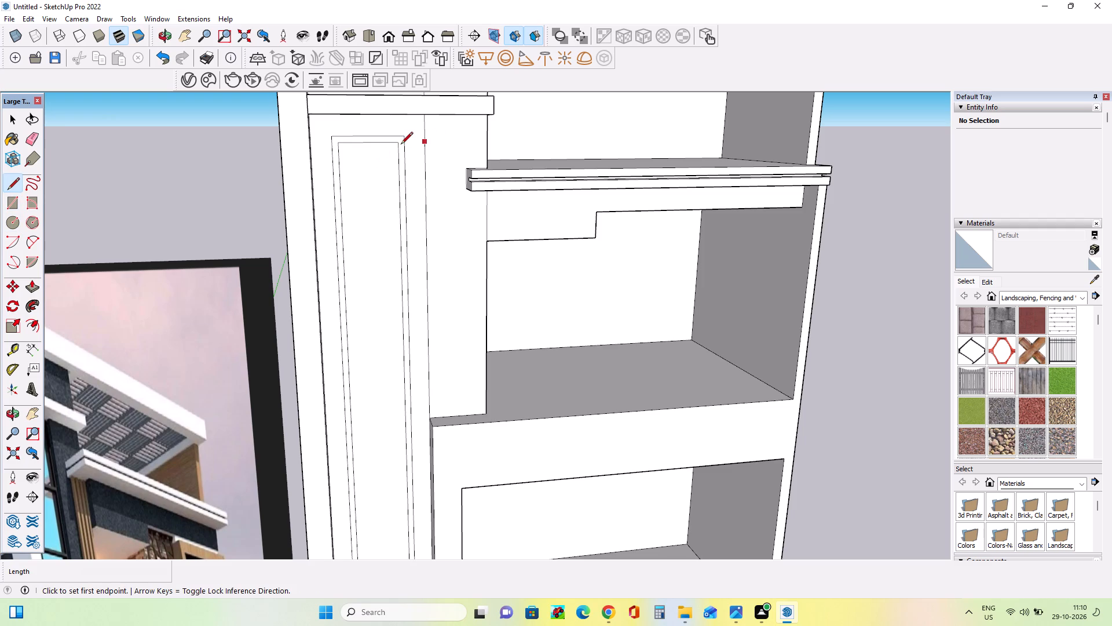
left_click(402, 140)
middle_click_drag(407, 143, 411, 61)
scroll(407, 119, "up", 4)
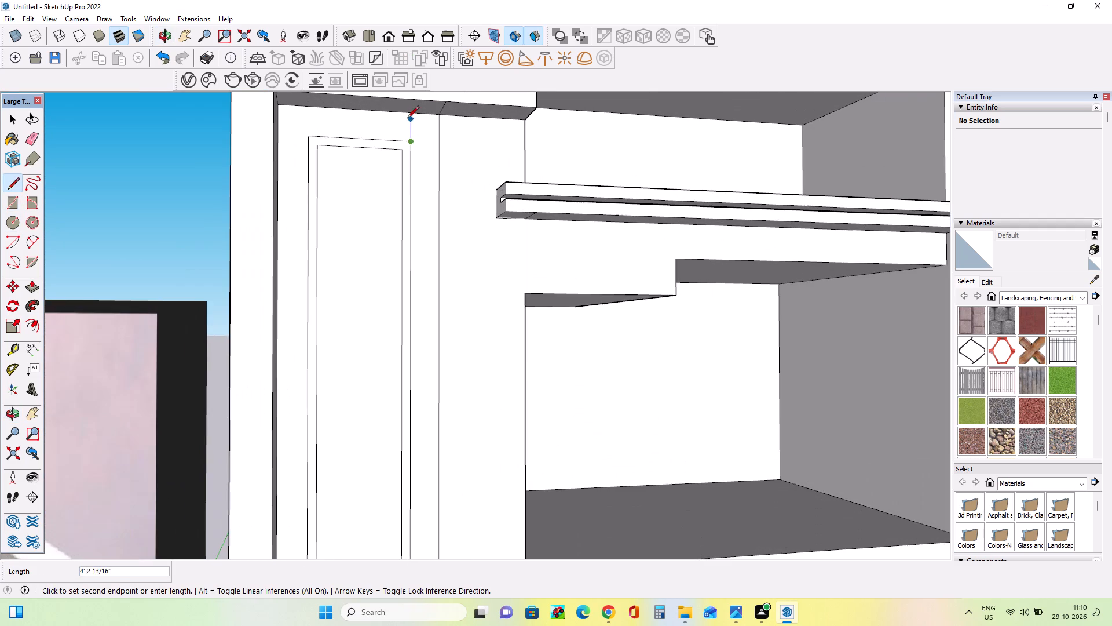
left_click(411, 113)
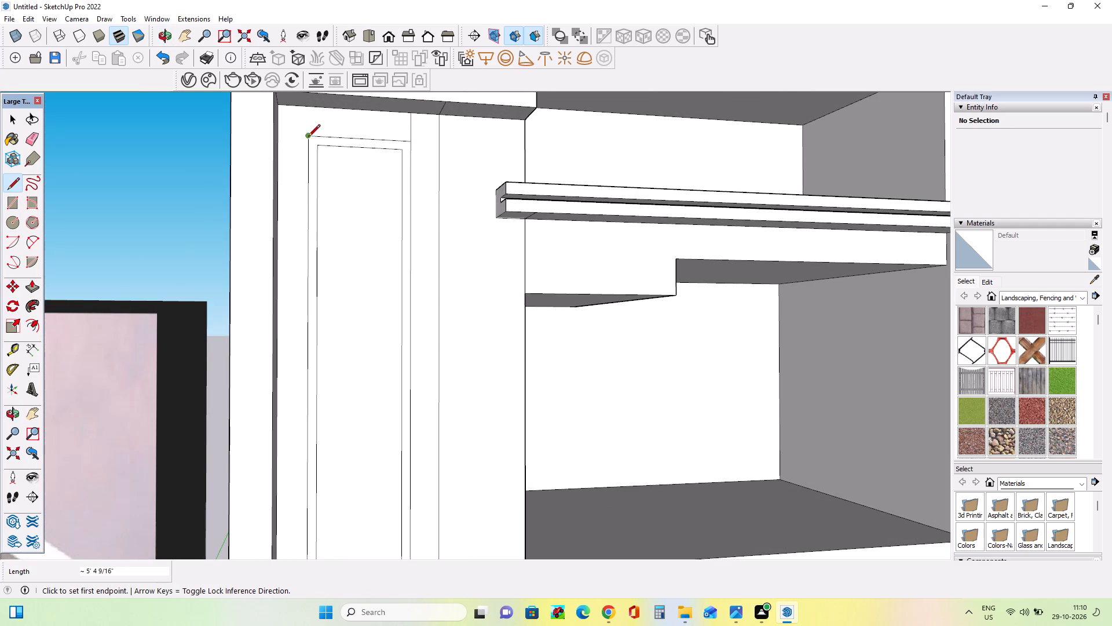
left_click(308, 137)
left_click(311, 108)
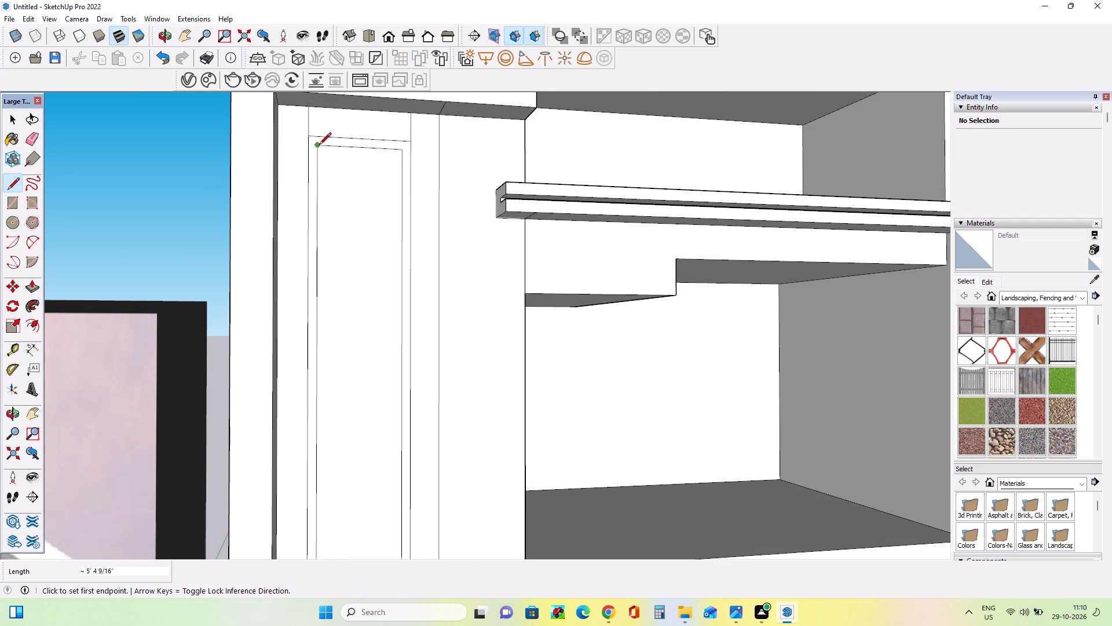
left_click(319, 145)
left_click(320, 108)
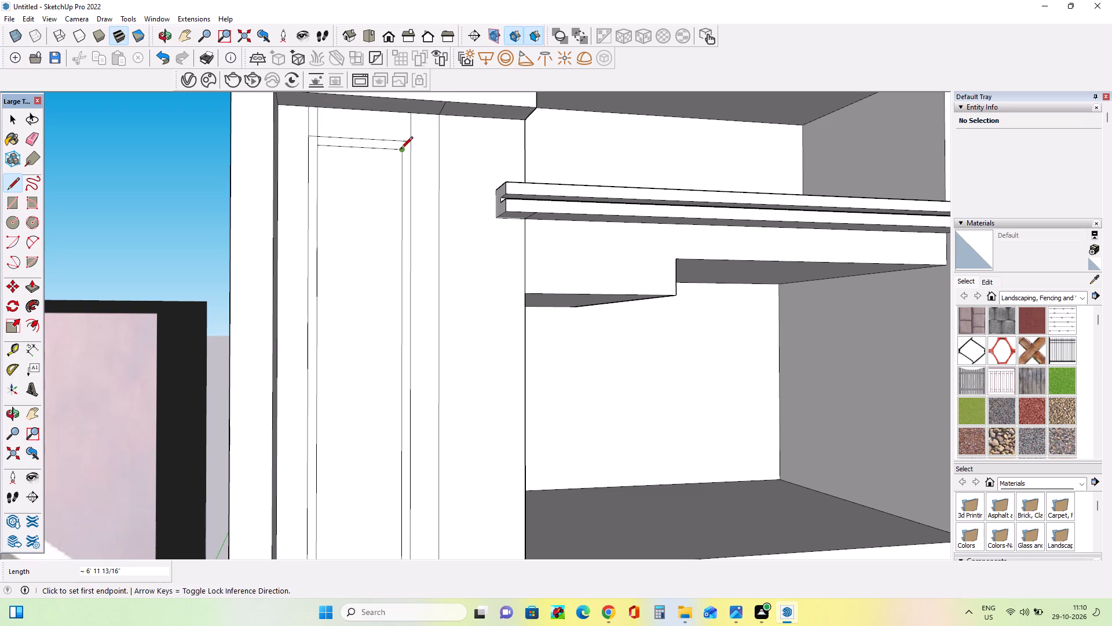
left_click(401, 149)
left_click(402, 115)
Erase the two horizontal edges across the top of the offset outlines, including their short remnants between the vertical lines.
middle_click_drag(436, 177, 441, 210)
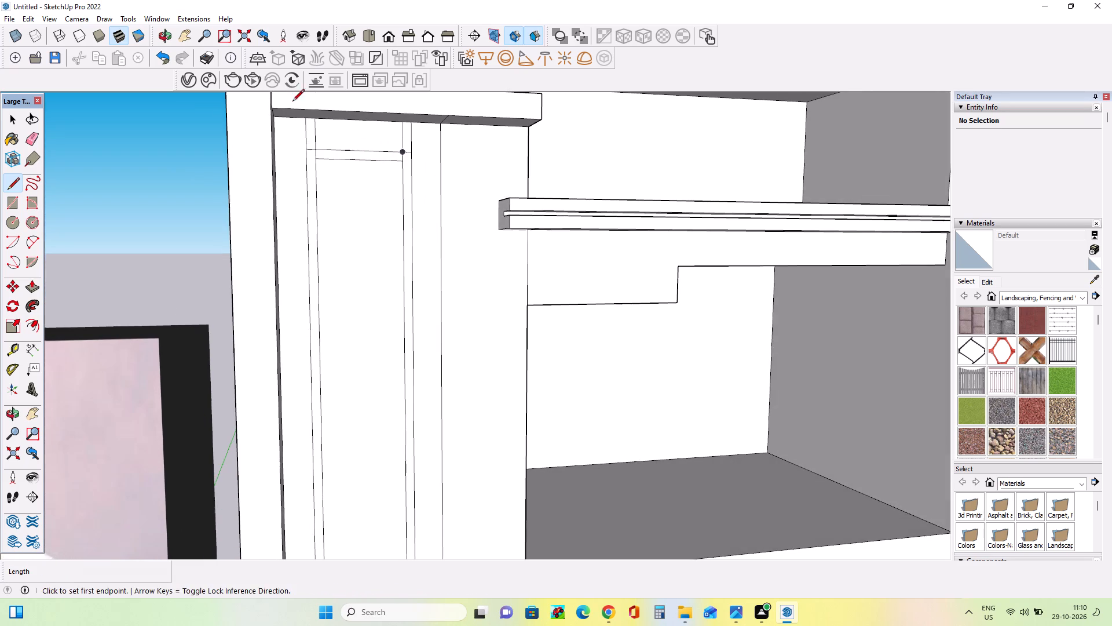
left_click(30, 131)
left_click_drag(359, 145, 363, 176)
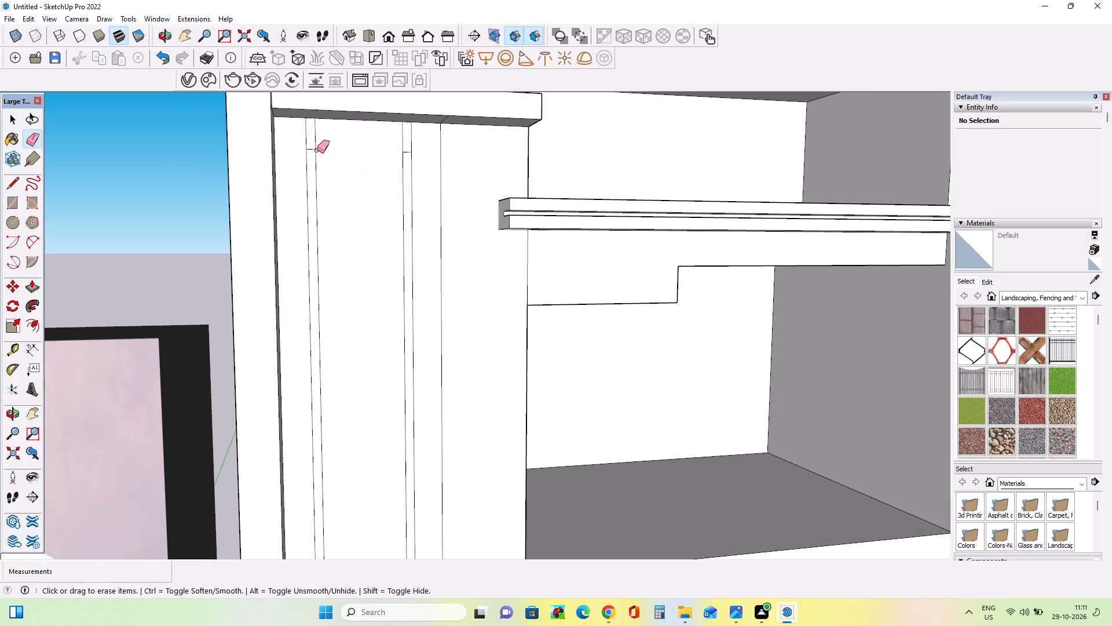
scroll(309, 145, "up", 3)
left_click_drag(311, 148, 312, 154)
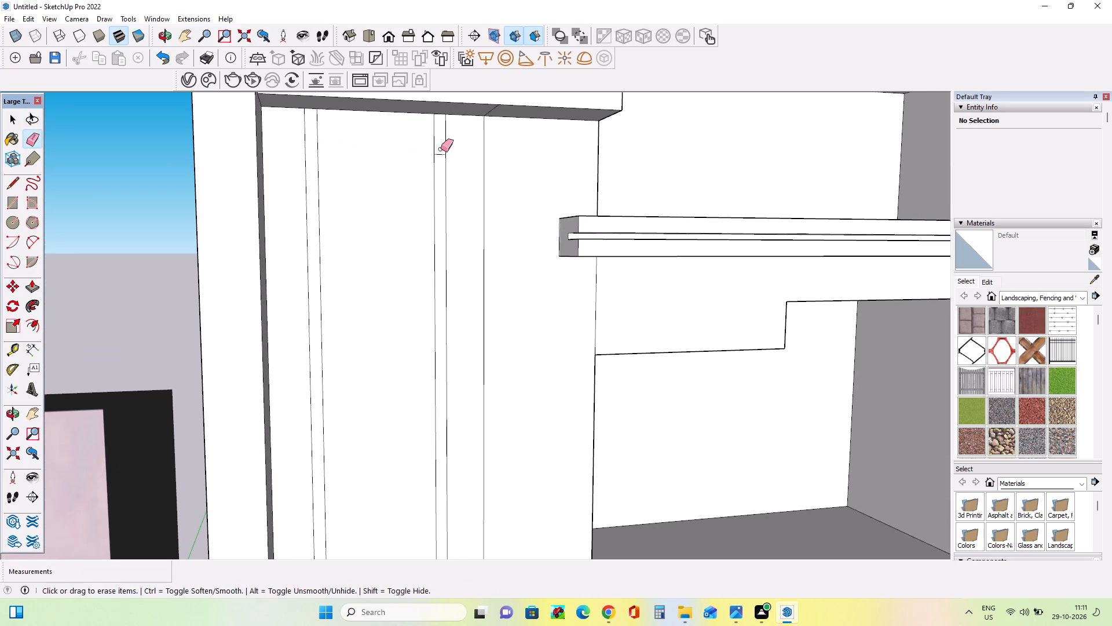
left_click_drag(441, 149, 441, 159)
Push/Pull the tall side panel's thin frame strip and centre face inward 9' 7 1/2".
scroll(392, 130, "down", 7)
scroll(413, 217, "down", 4)
middle_click_drag(393, 216, 394, 230)
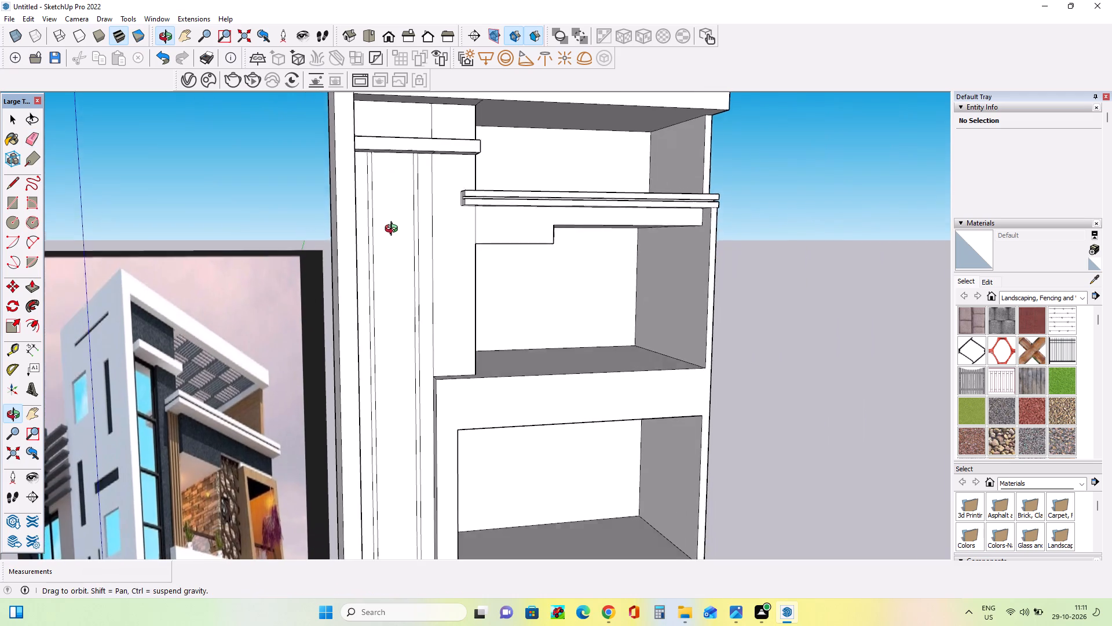
middle_click_drag(394, 230, 376, 235)
left_click(28, 289)
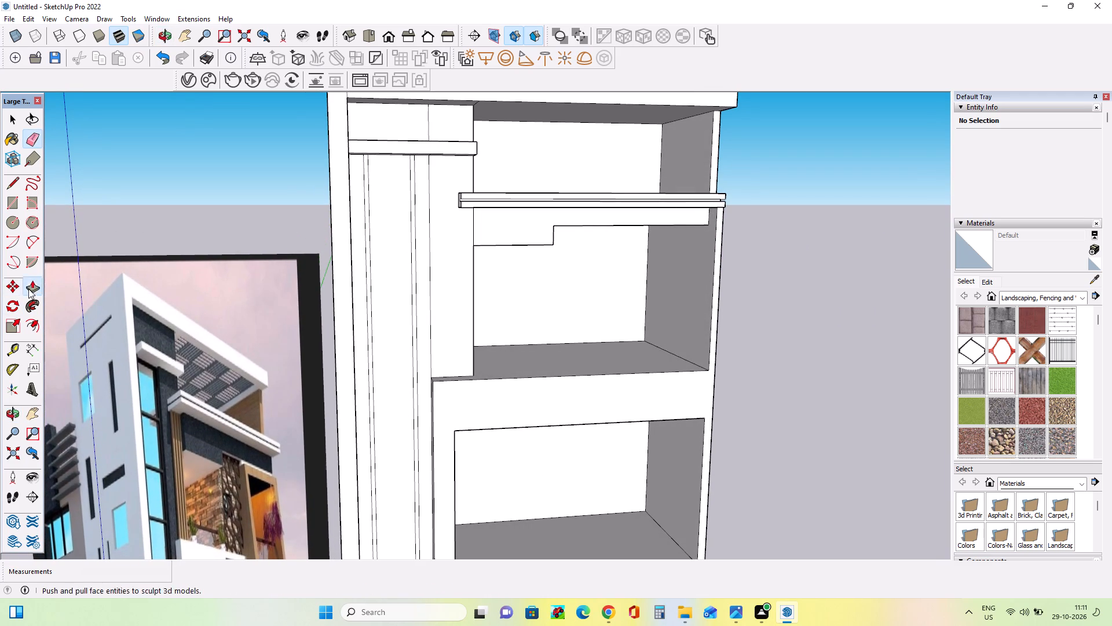
scroll(373, 332, "up", 6)
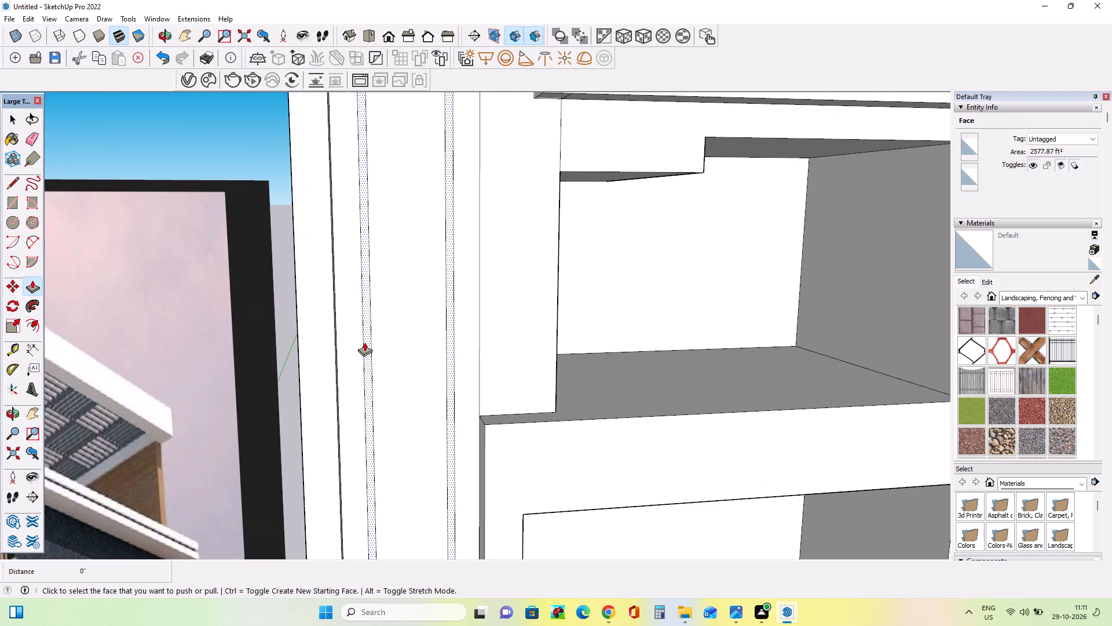
left_click_drag(365, 342, 365, 334)
left_click_drag(390, 341, 367, 342)
Push/Pull the thin frame strip inside the tall side-panel recess outward by about 3'.
scroll(356, 316, "up", 3)
scroll(258, 299, "down", 7)
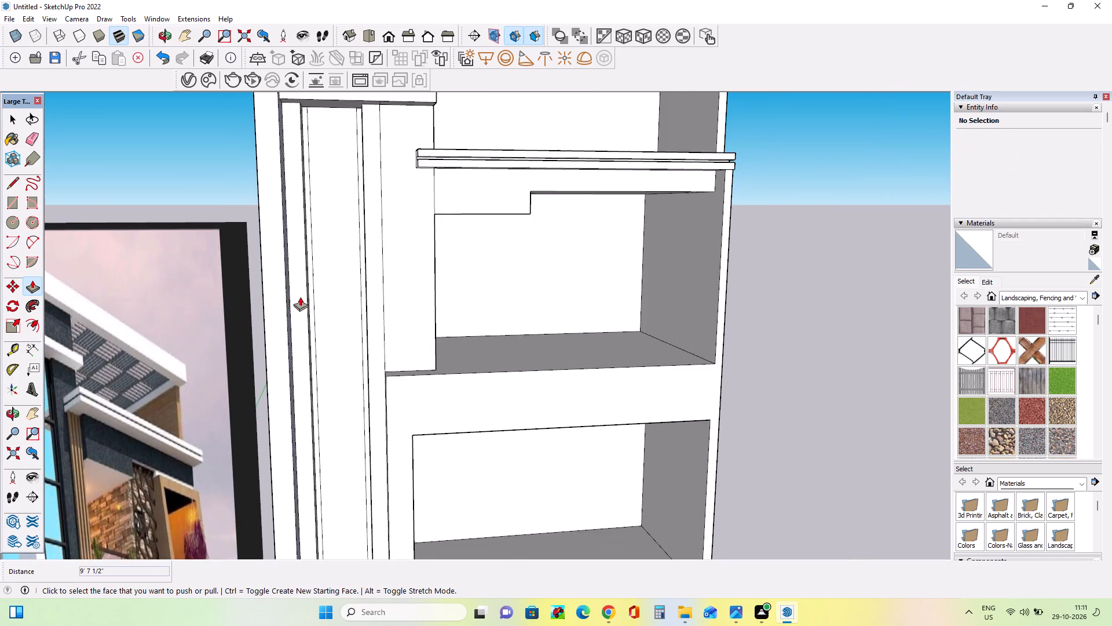
scroll(325, 292, "down", 3)
middle_click_drag(335, 315, 310, 334)
scroll(346, 410, "up", 2)
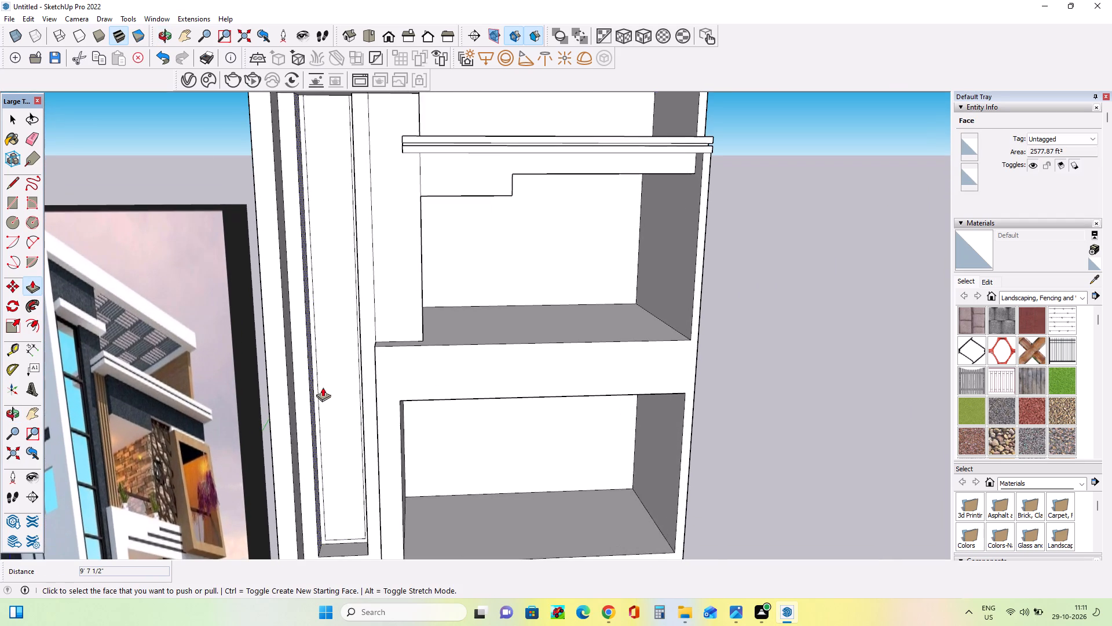
middle_click_drag(323, 389, 322, 398)
scroll(309, 508, "up", 4)
scroll(325, 370, "down", 9)
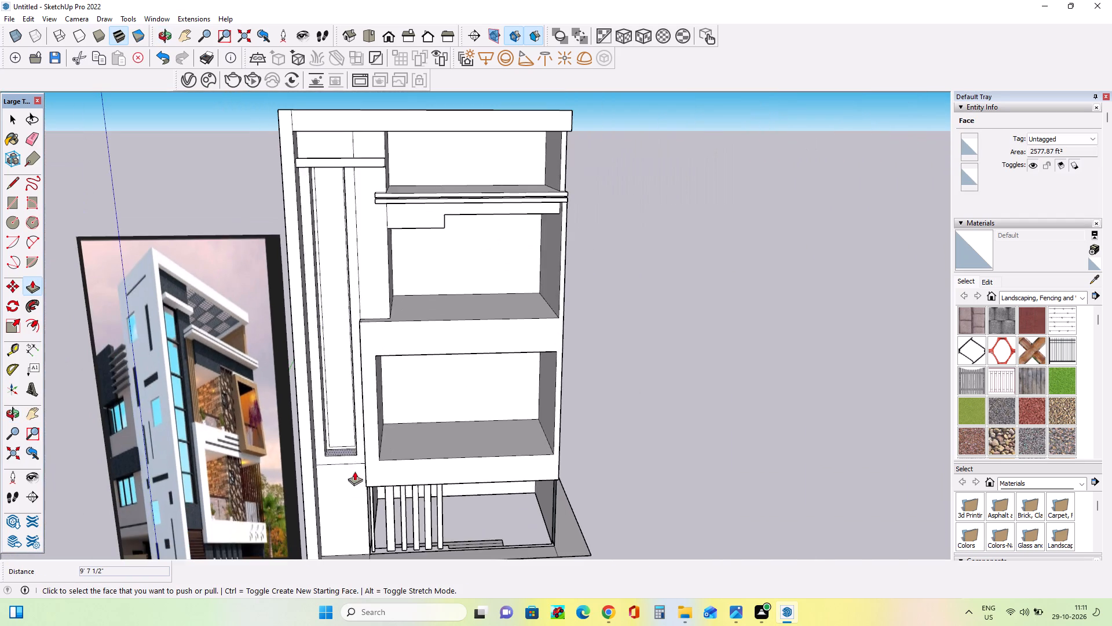
middle_click_drag(354, 471, 355, 493)
scroll(345, 458, "up", 11)
left_click_drag(330, 420, 330, 427)
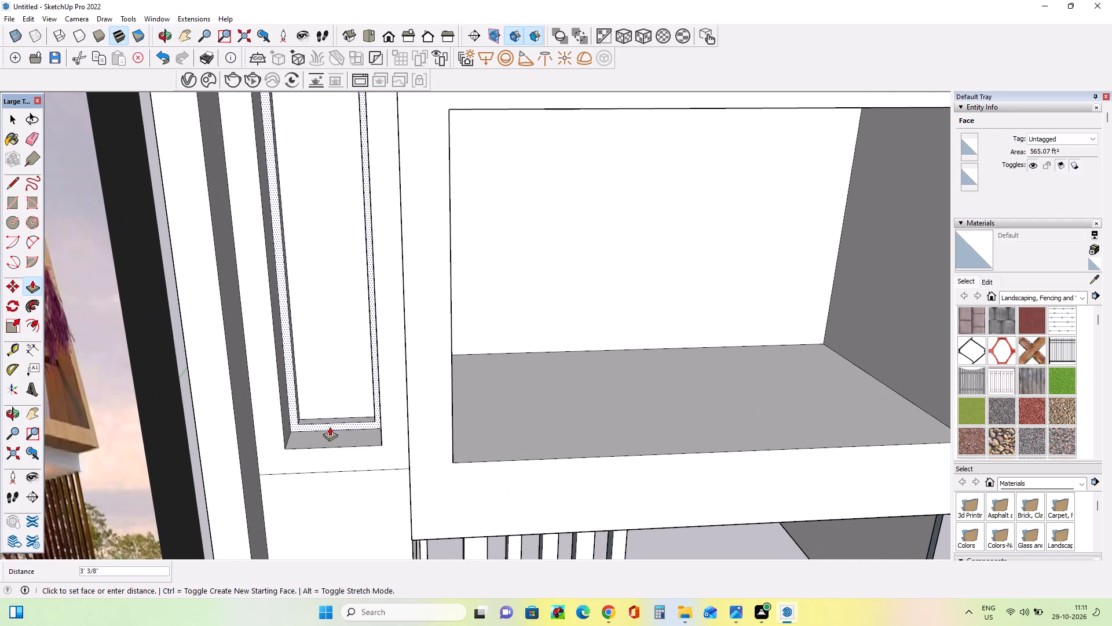
left_click_drag(330, 427, 331, 436)
Push/Pull the centre face inside the tall recess's frame, finishing with a 4 9/16" depth adjustment.
left_click_drag(332, 412, 376, 432)
middle_click_drag(312, 428, 369, 403)
scroll(345, 438, "up", 5)
left_click_drag(312, 434, 303, 439)
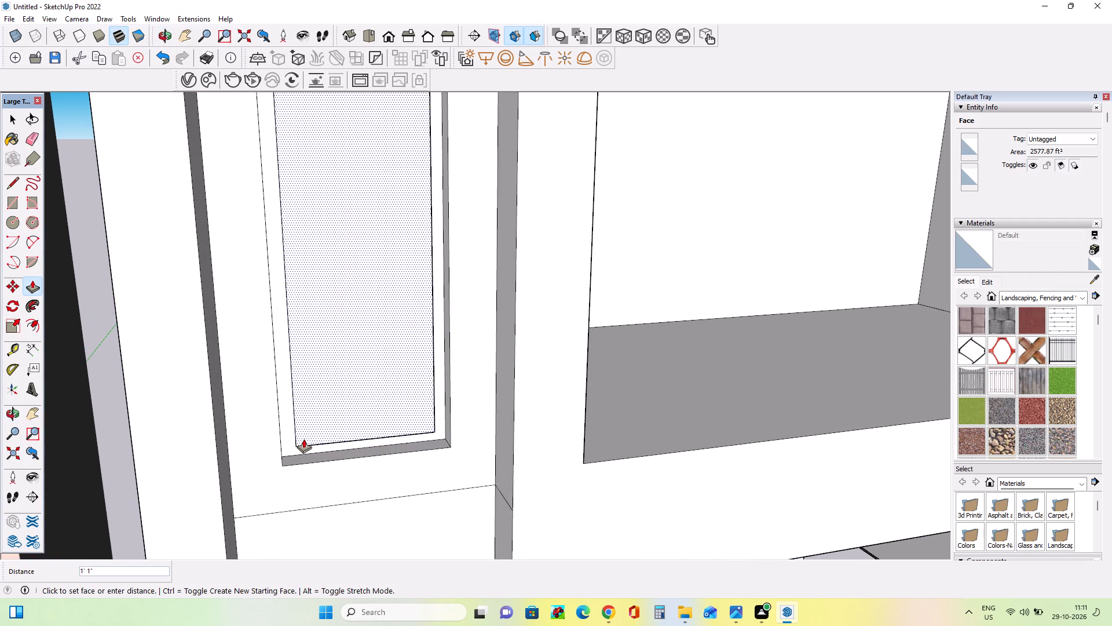
left_click_drag(303, 439, 287, 428)
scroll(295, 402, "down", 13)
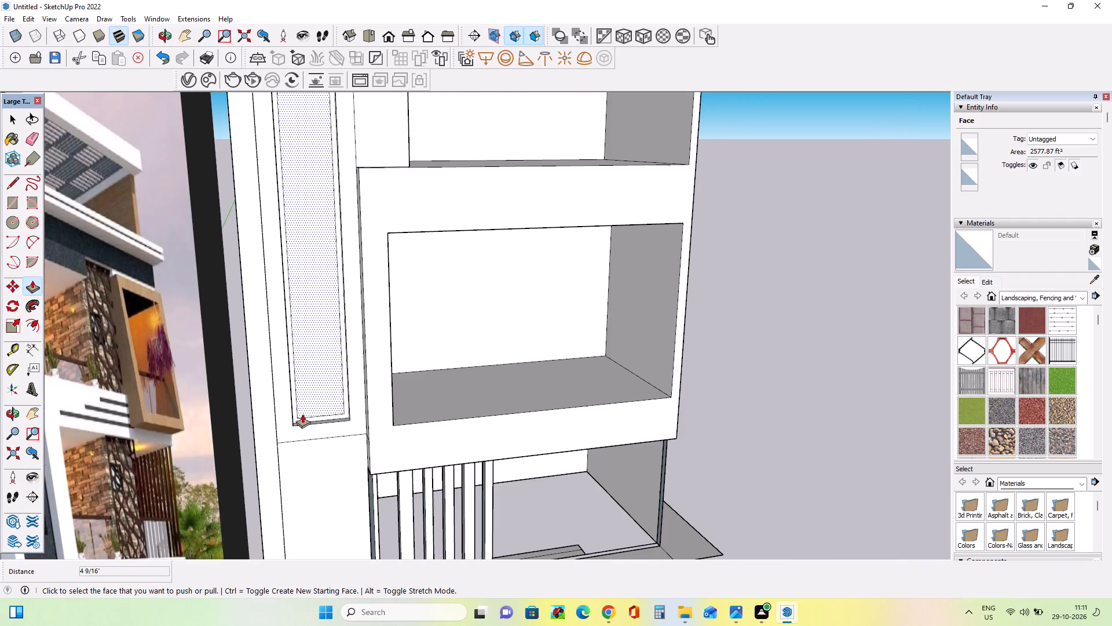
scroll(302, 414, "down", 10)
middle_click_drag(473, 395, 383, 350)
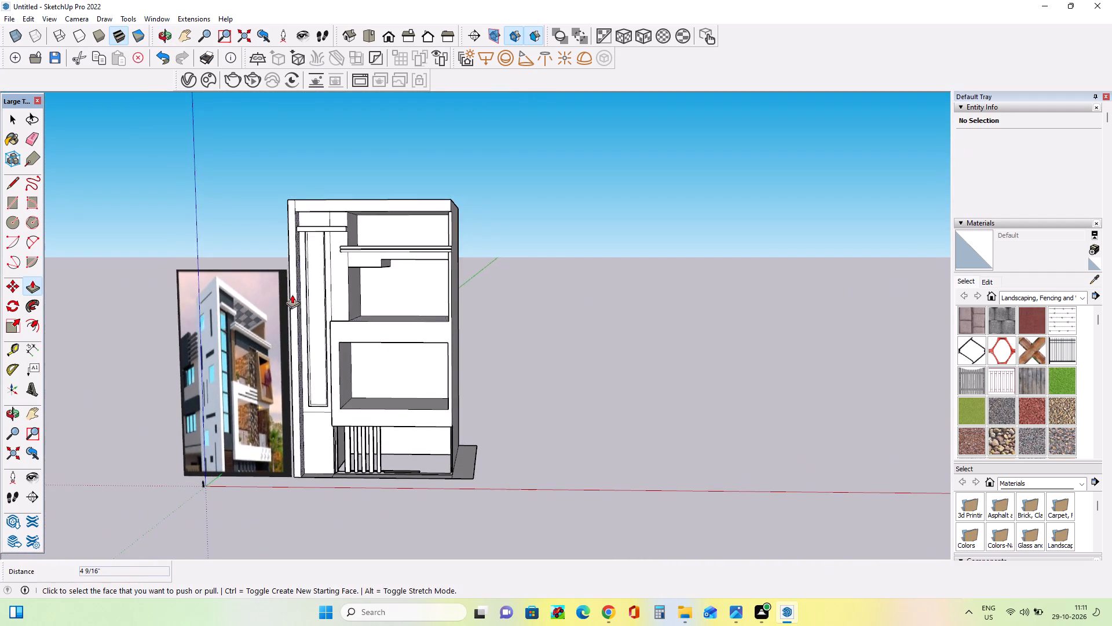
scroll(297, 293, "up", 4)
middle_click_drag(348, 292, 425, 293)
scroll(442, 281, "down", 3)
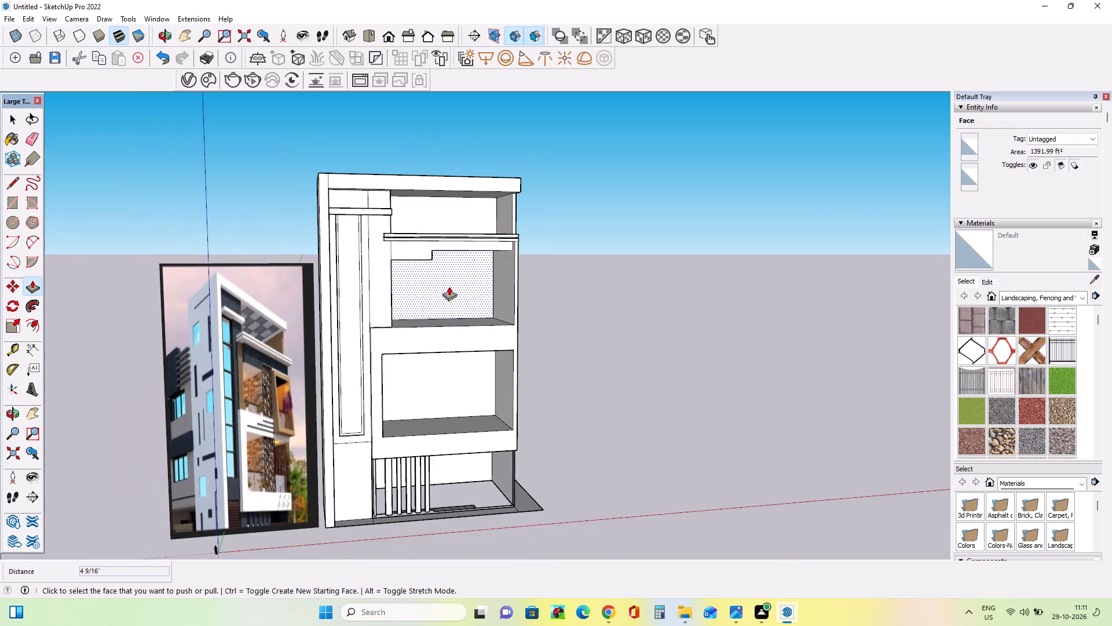
Draw a thin horizontal crossbar rectangle, about 15' 5 11/16" wide, across the tall recess's centre face near its bottom.
middle_click_drag(498, 352, 499, 382)
scroll(432, 442, "up", 2)
middle_click_drag(432, 442, 398, 444)
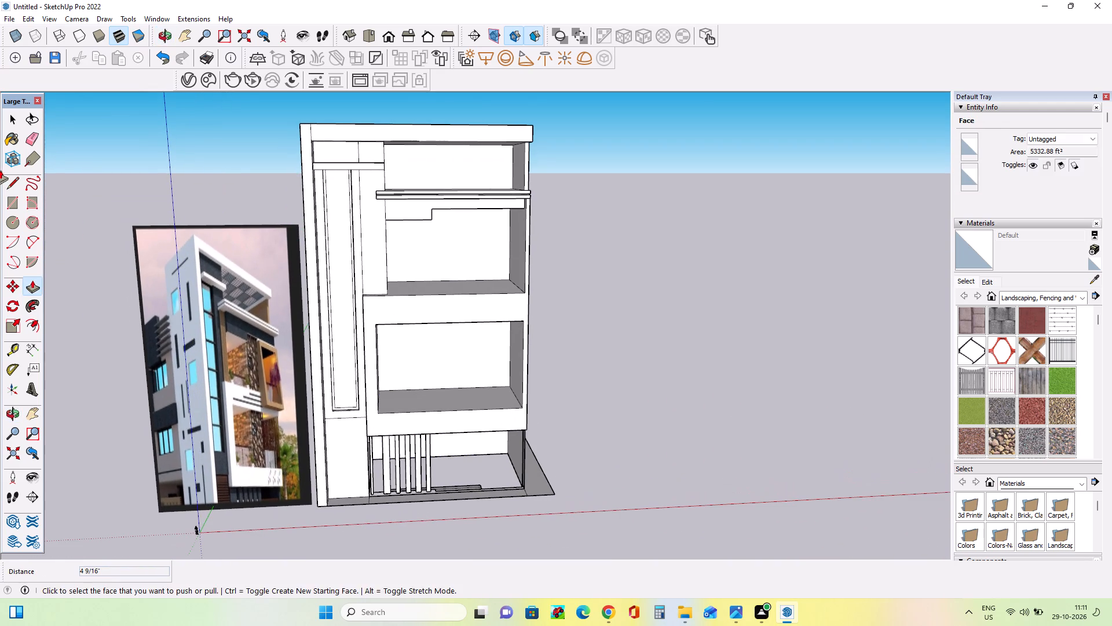
left_click(10, 206)
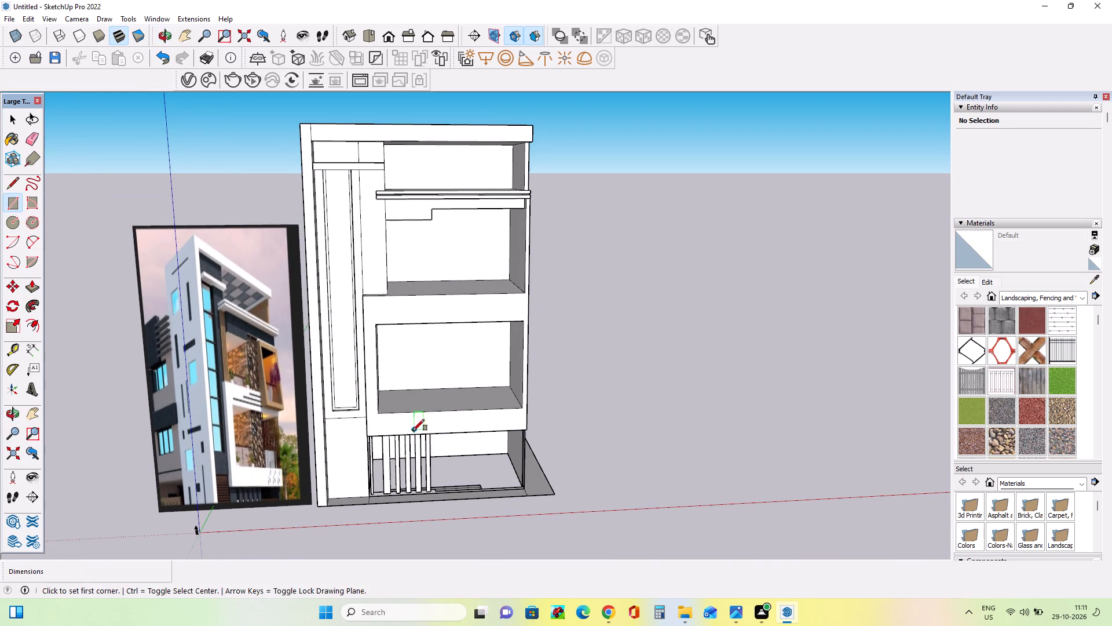
middle_click_drag(411, 431, 407, 392)
scroll(333, 387, "up", 3)
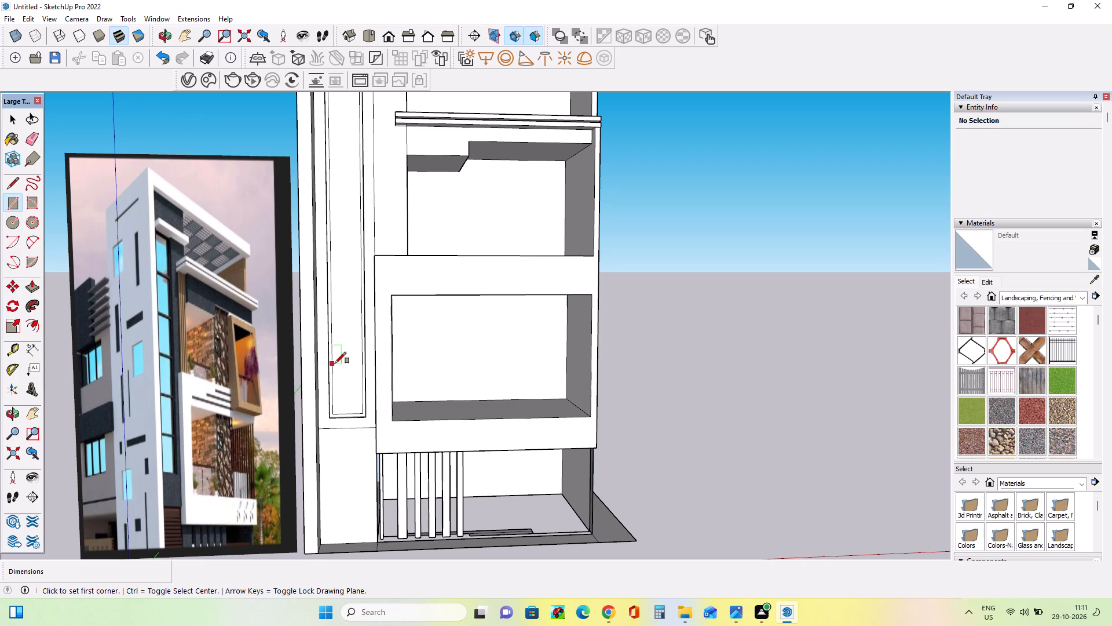
left_click(335, 363)
scroll(361, 351, "up", 4)
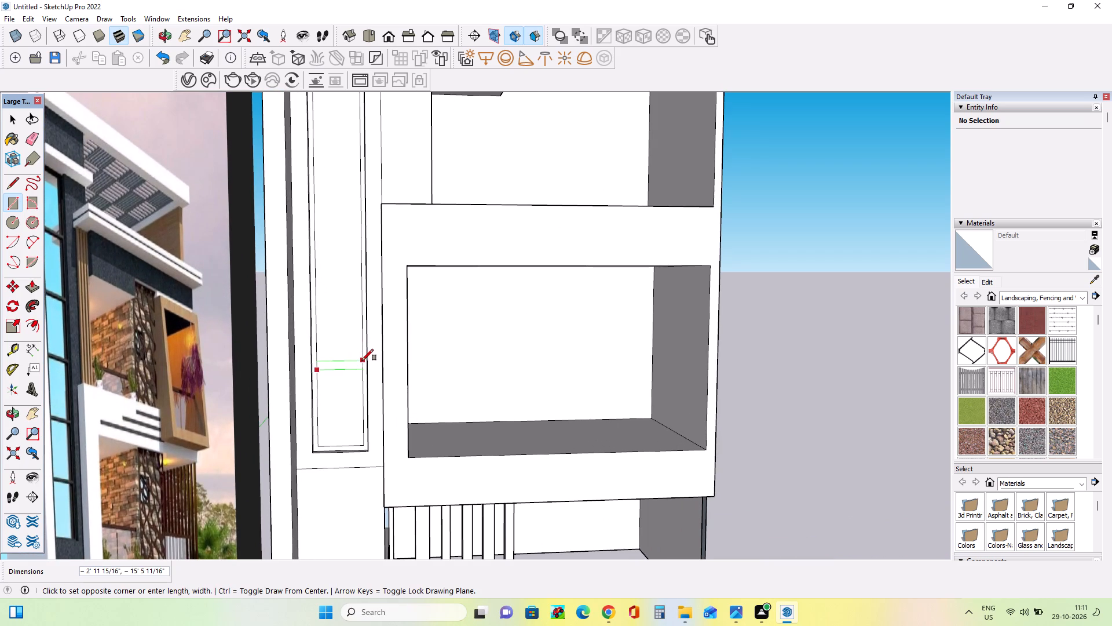
scroll(362, 361, "up", 4)
left_click(364, 365)
scroll(354, 316, "down", 18)
middle_click_drag(395, 378, 401, 405)
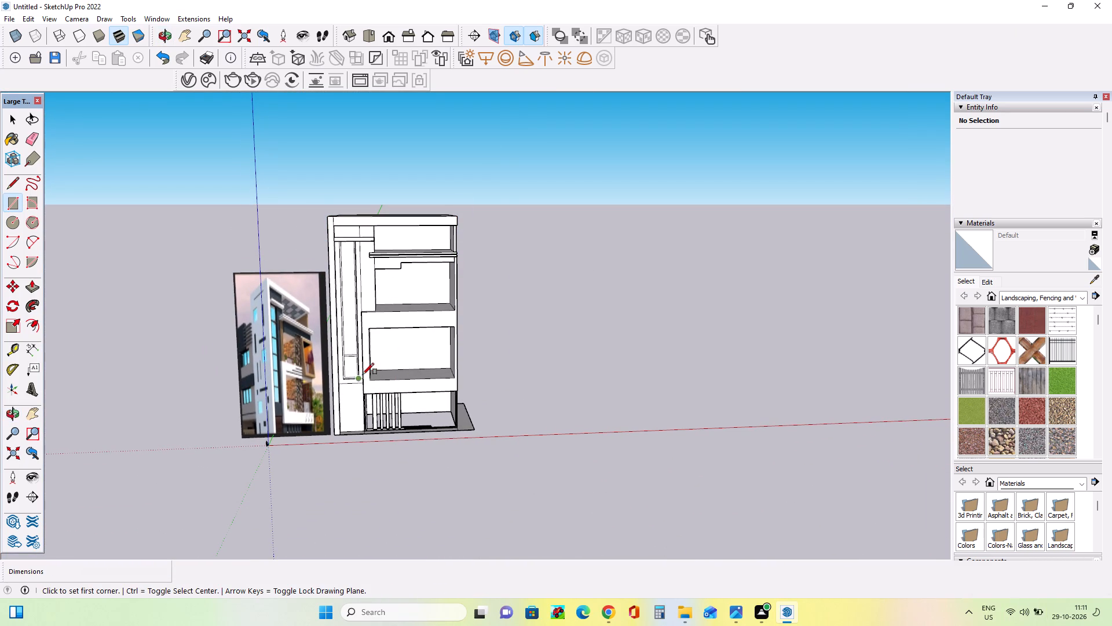
Draw a second thin crossbar rectangle, about 2' 3/4" by 15' 5 11/16", across the recess's centre face above the first.
scroll(363, 374, "up", 7)
middle_click_drag(355, 344, 364, 356)
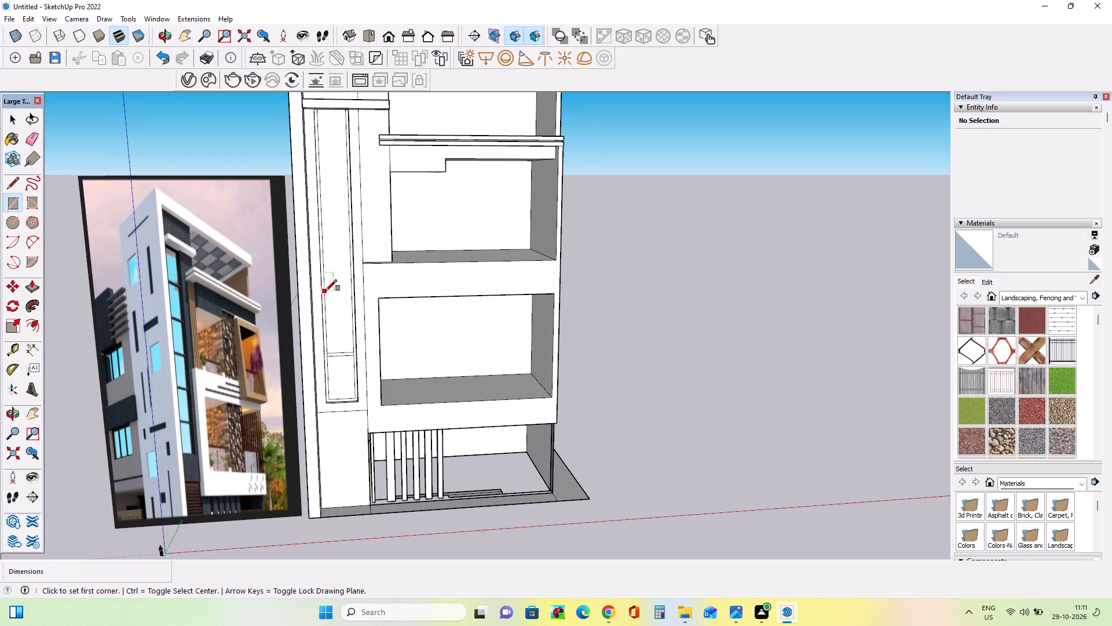
left_click(325, 291)
scroll(348, 282, "up", 2)
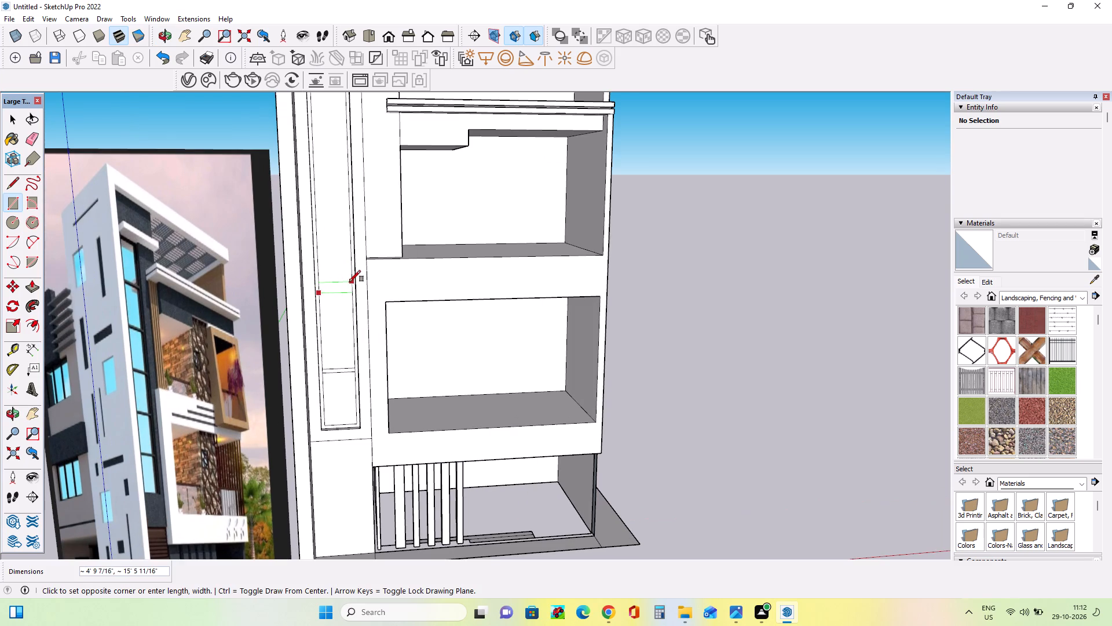
scroll(352, 286, "up", 3)
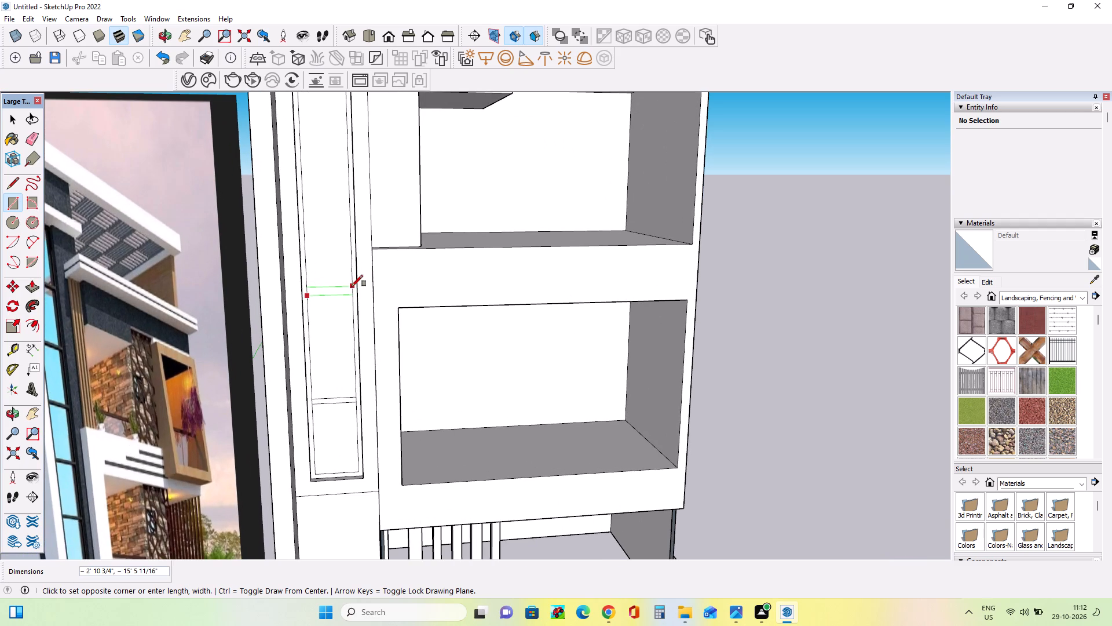
scroll(349, 290, "up", 3)
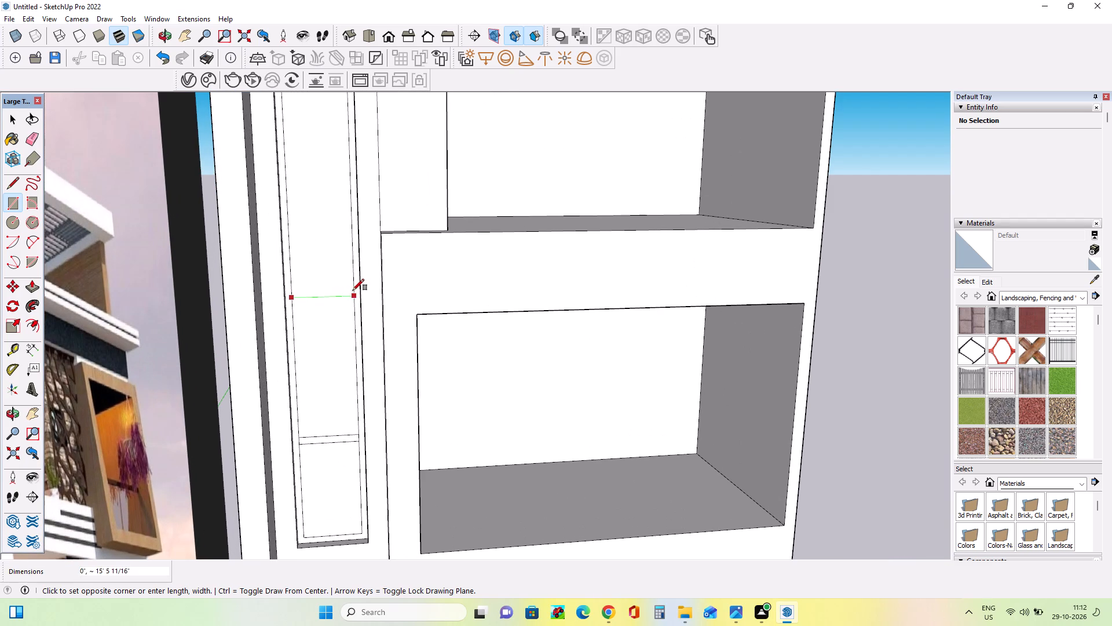
left_click(354, 288)
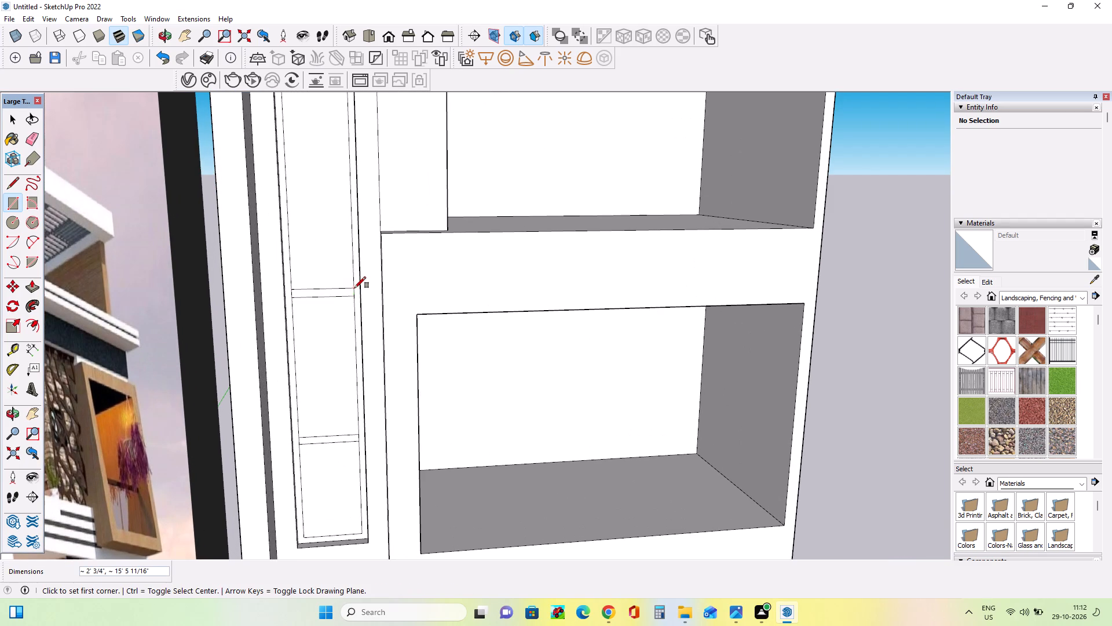
scroll(346, 286, "down", 6)
middle_click_drag(471, 302, 453, 307)
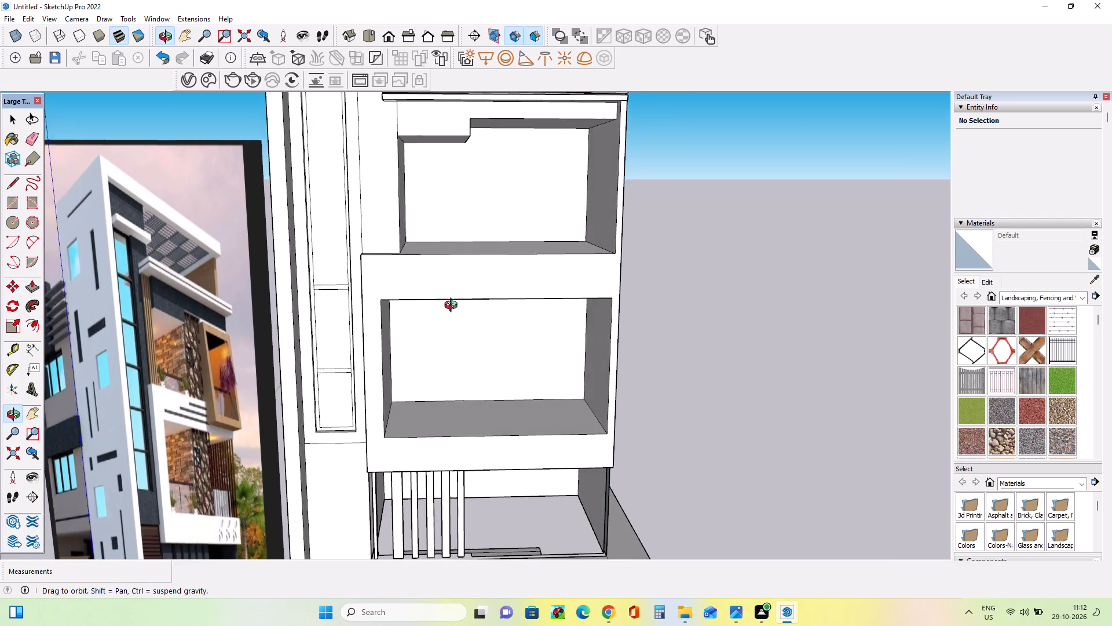
middle_click_drag(453, 307, 458, 309)
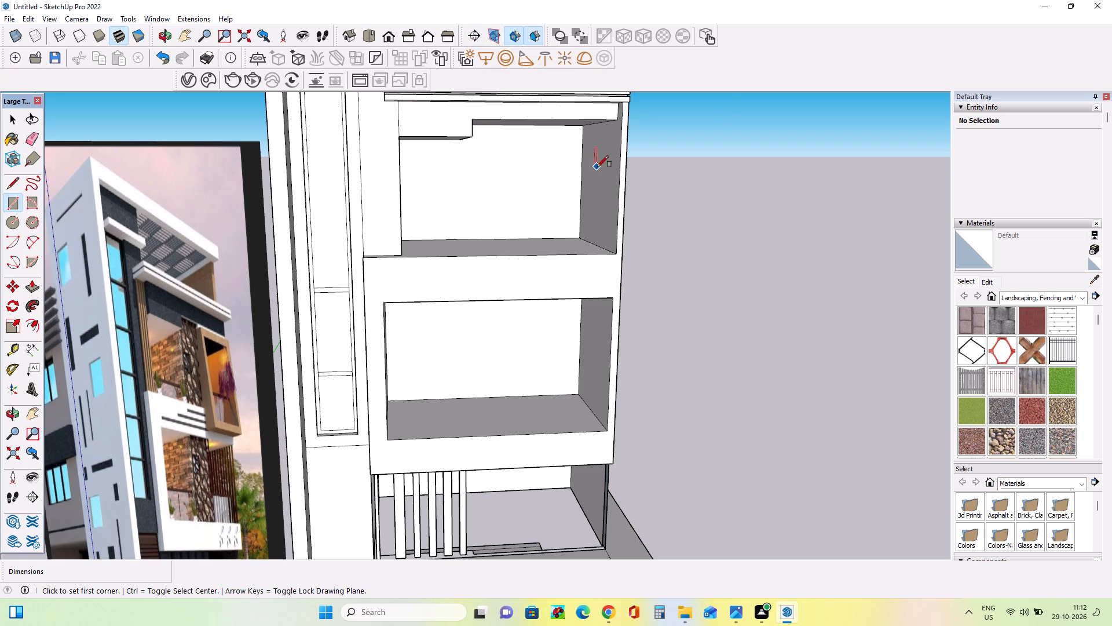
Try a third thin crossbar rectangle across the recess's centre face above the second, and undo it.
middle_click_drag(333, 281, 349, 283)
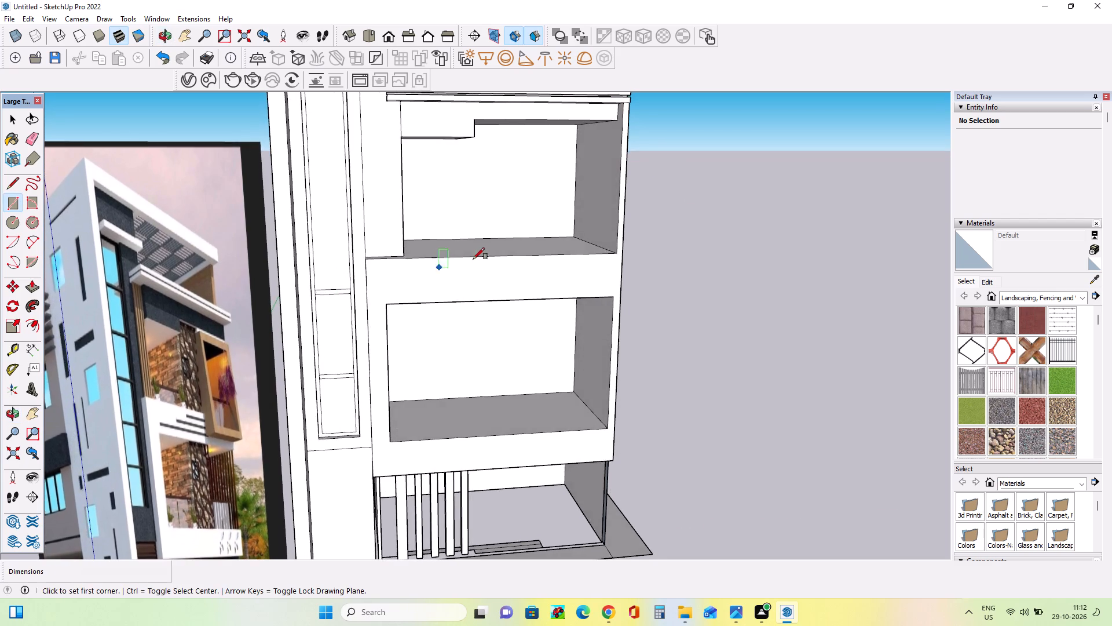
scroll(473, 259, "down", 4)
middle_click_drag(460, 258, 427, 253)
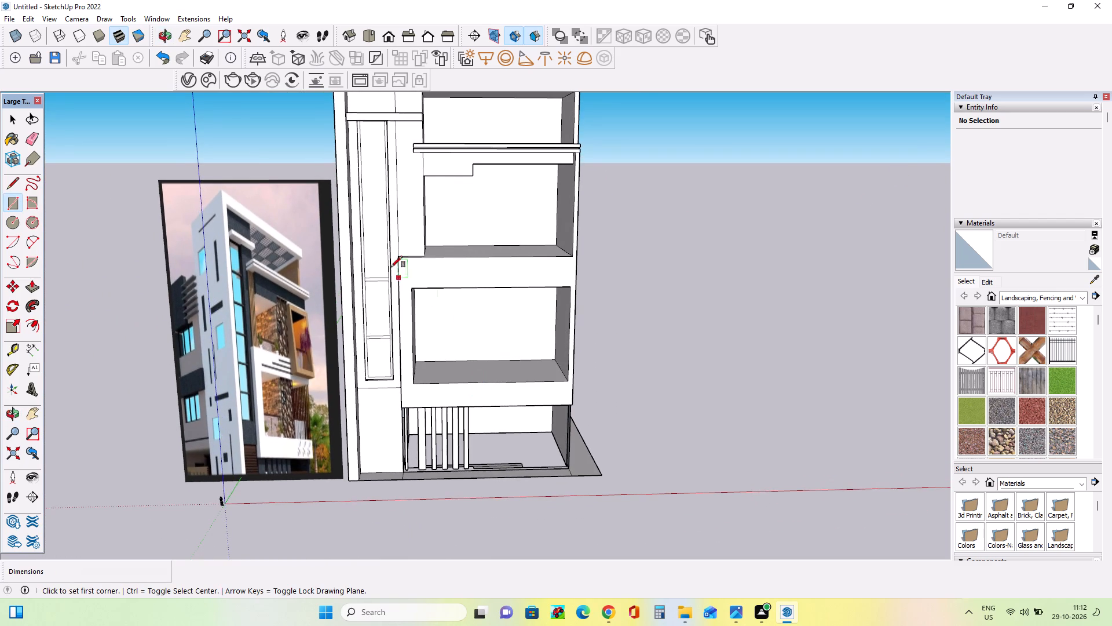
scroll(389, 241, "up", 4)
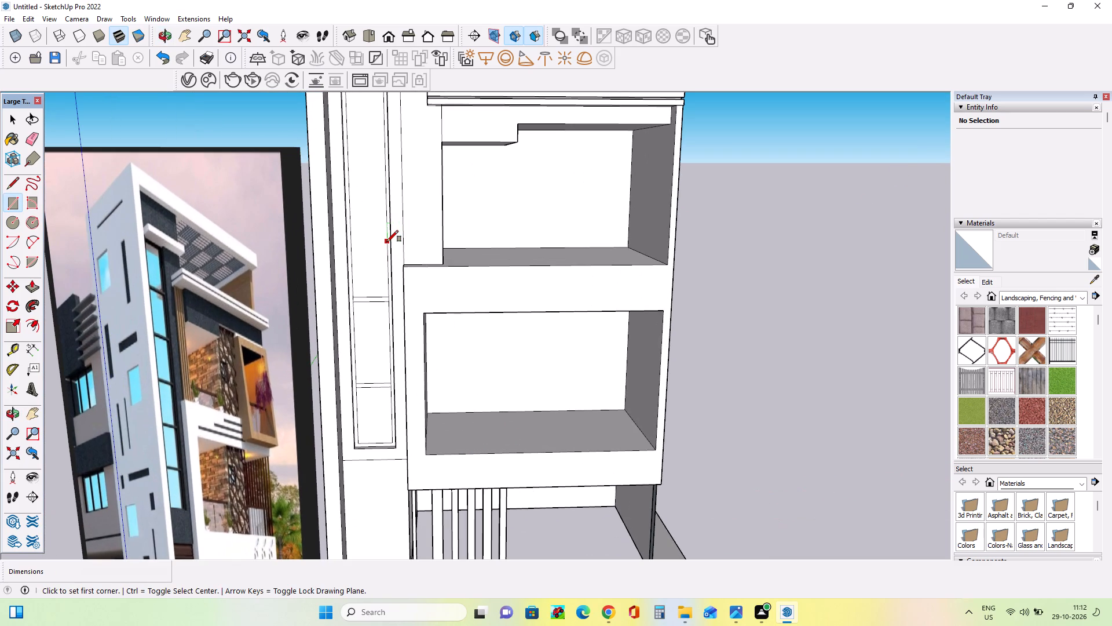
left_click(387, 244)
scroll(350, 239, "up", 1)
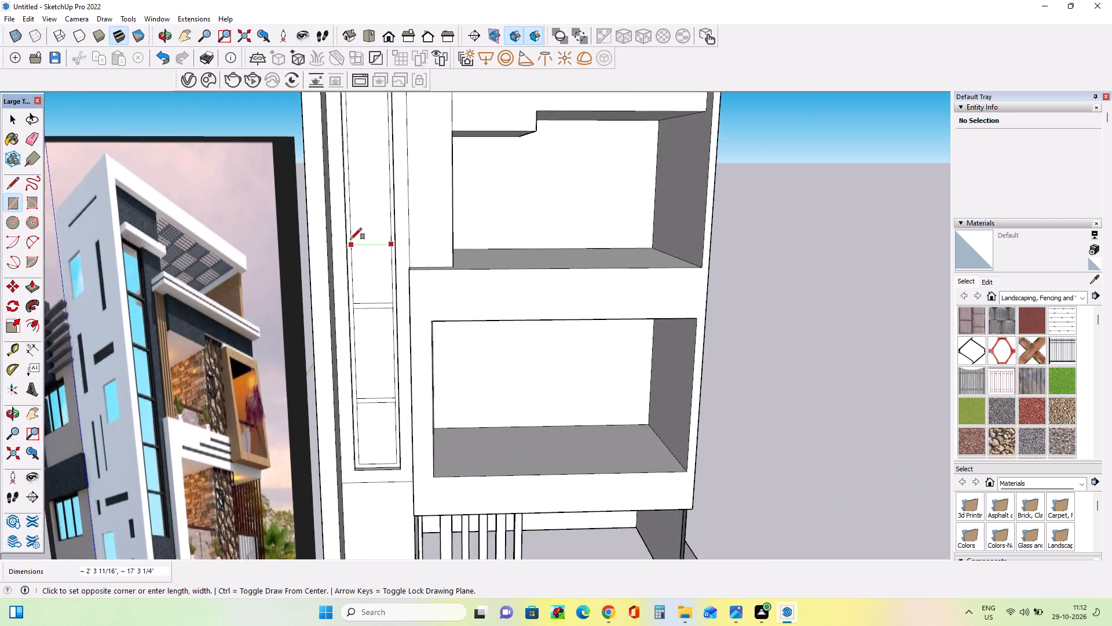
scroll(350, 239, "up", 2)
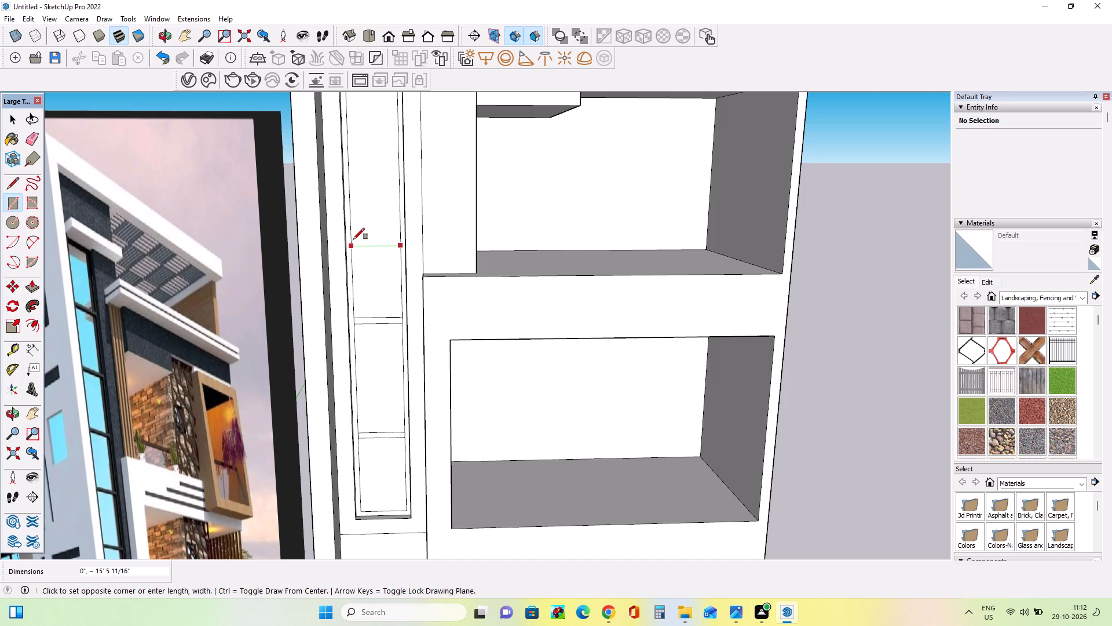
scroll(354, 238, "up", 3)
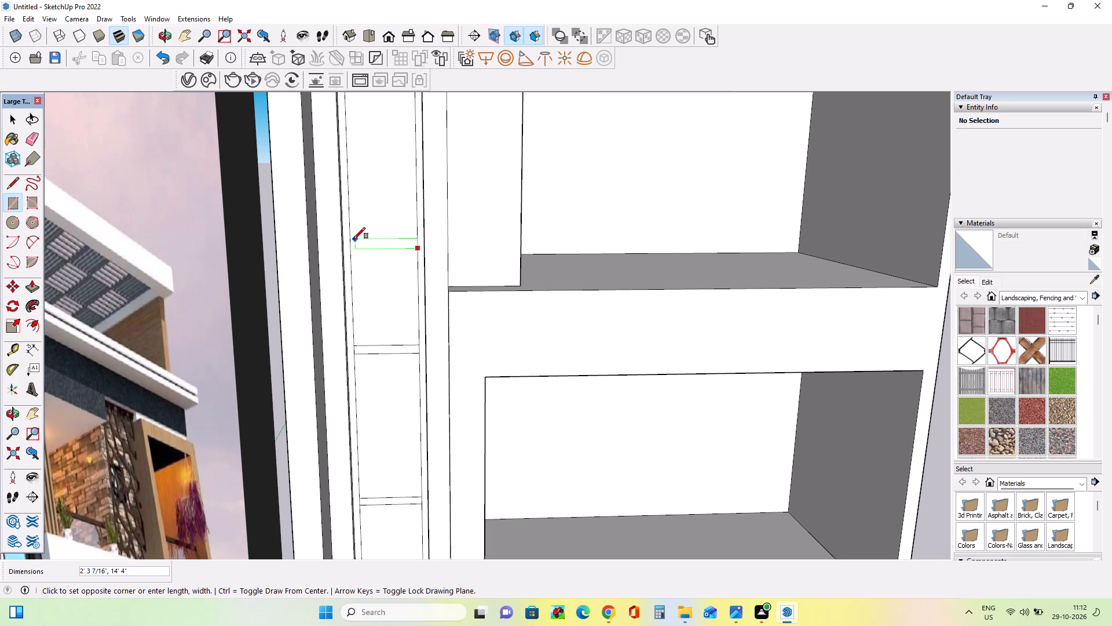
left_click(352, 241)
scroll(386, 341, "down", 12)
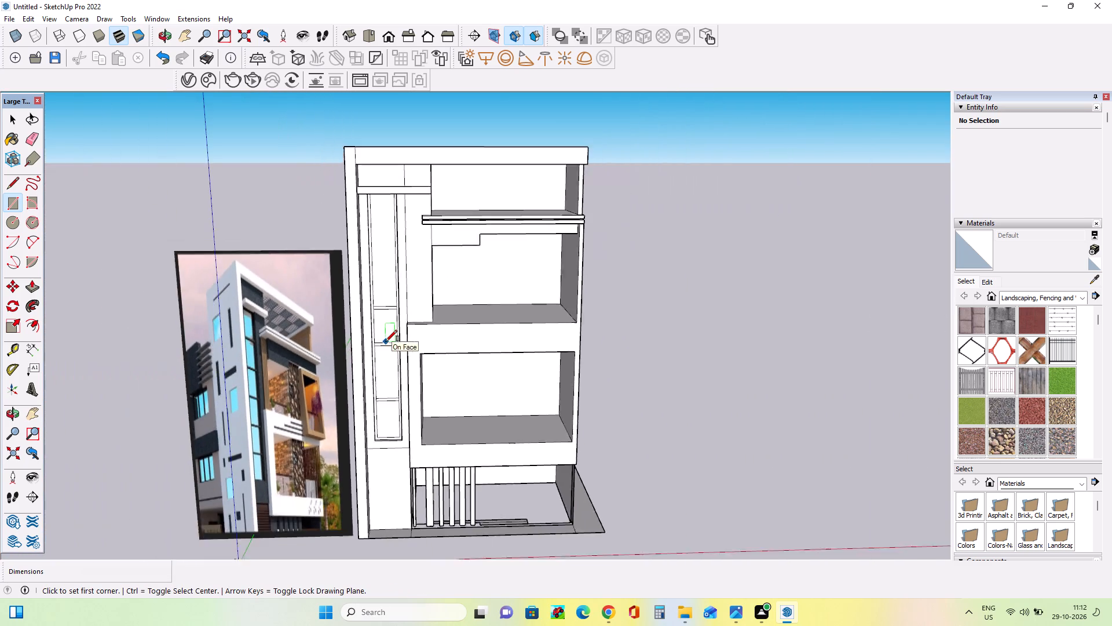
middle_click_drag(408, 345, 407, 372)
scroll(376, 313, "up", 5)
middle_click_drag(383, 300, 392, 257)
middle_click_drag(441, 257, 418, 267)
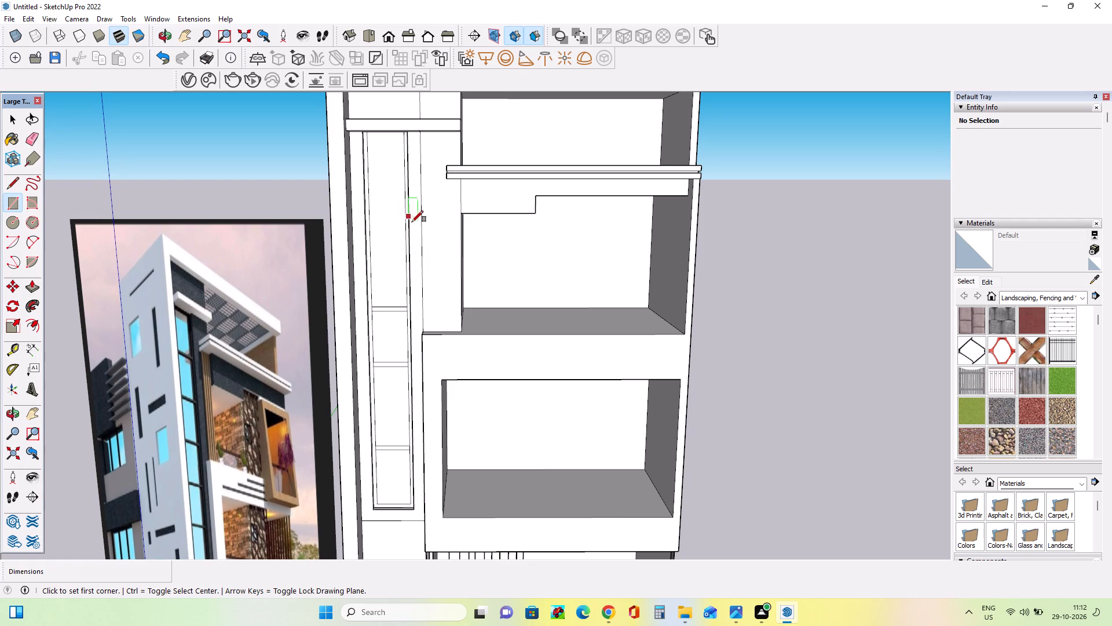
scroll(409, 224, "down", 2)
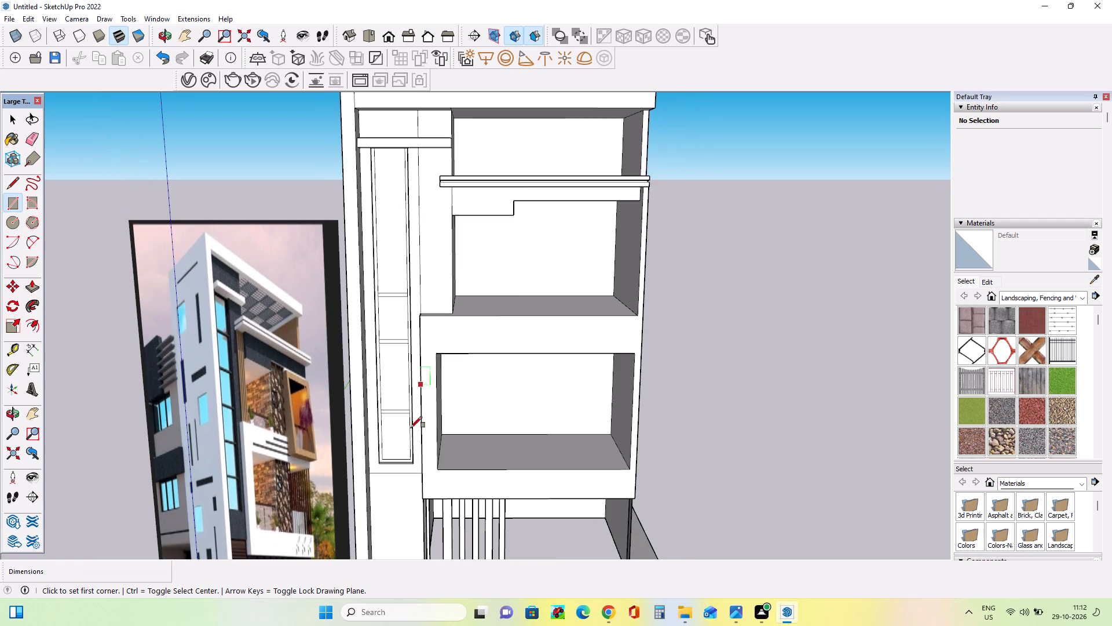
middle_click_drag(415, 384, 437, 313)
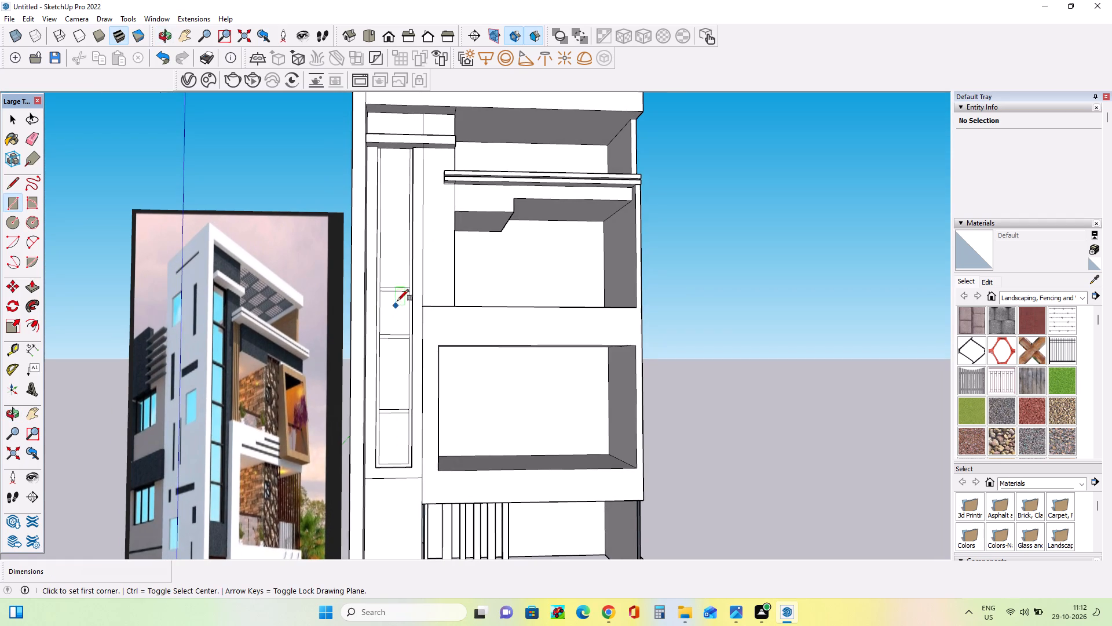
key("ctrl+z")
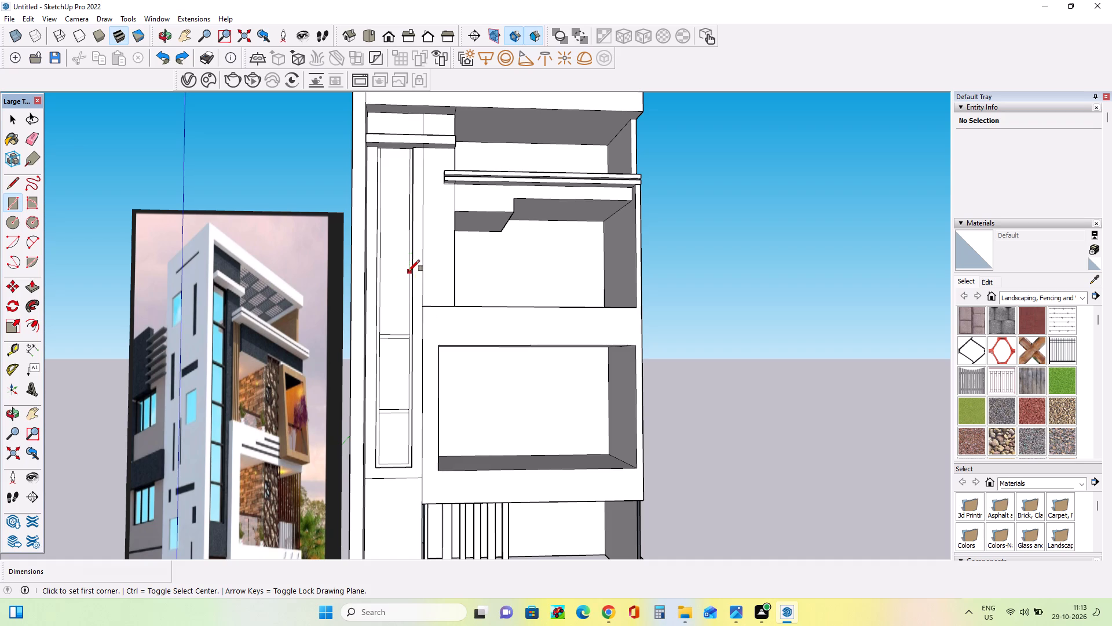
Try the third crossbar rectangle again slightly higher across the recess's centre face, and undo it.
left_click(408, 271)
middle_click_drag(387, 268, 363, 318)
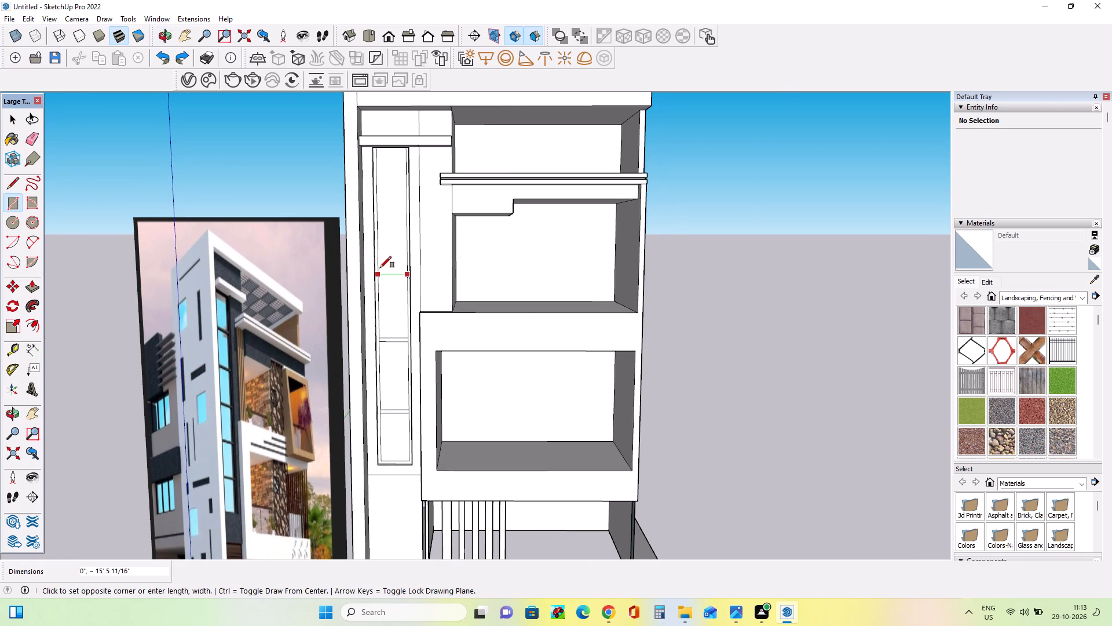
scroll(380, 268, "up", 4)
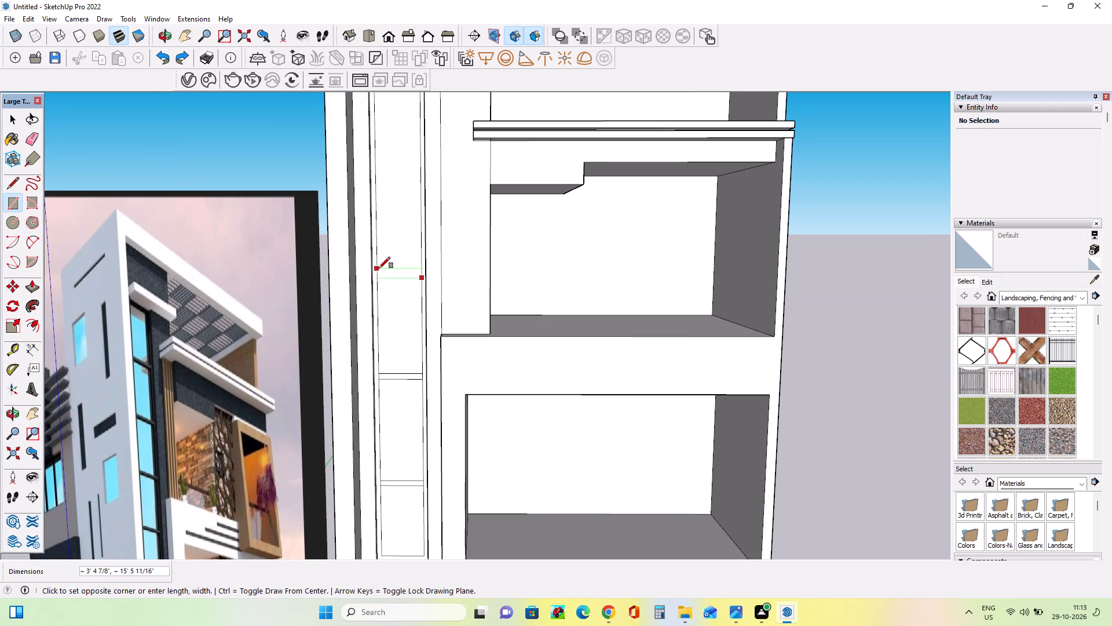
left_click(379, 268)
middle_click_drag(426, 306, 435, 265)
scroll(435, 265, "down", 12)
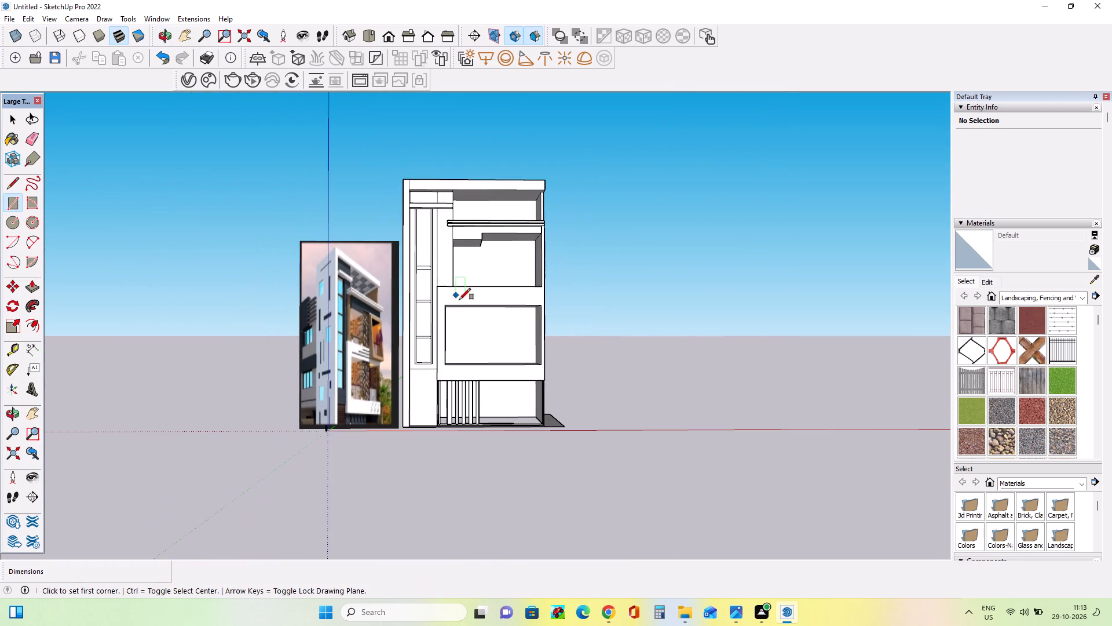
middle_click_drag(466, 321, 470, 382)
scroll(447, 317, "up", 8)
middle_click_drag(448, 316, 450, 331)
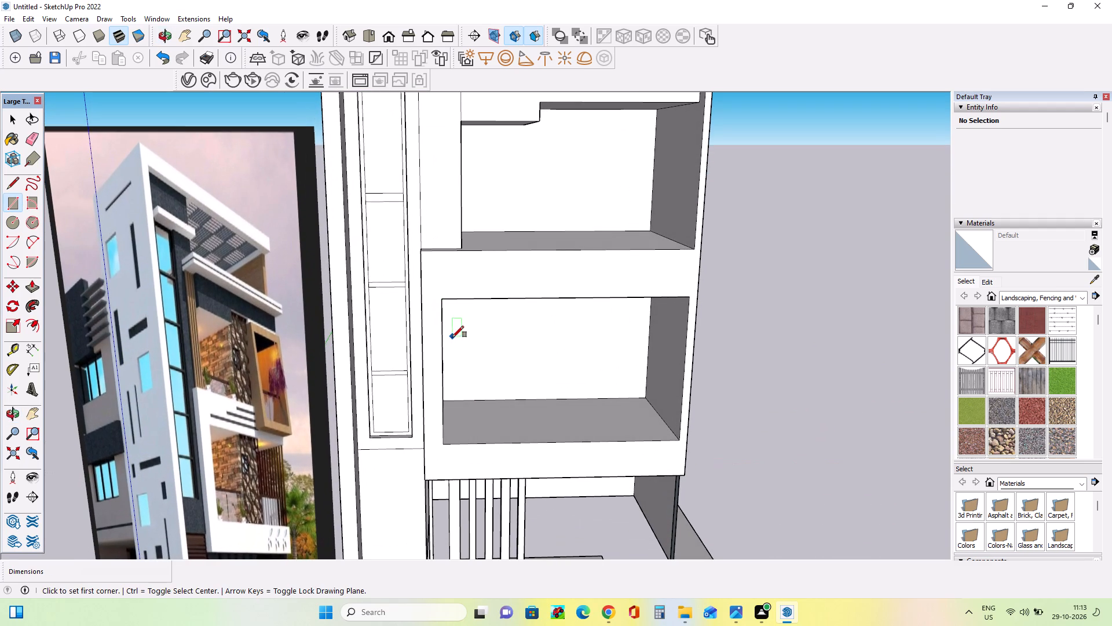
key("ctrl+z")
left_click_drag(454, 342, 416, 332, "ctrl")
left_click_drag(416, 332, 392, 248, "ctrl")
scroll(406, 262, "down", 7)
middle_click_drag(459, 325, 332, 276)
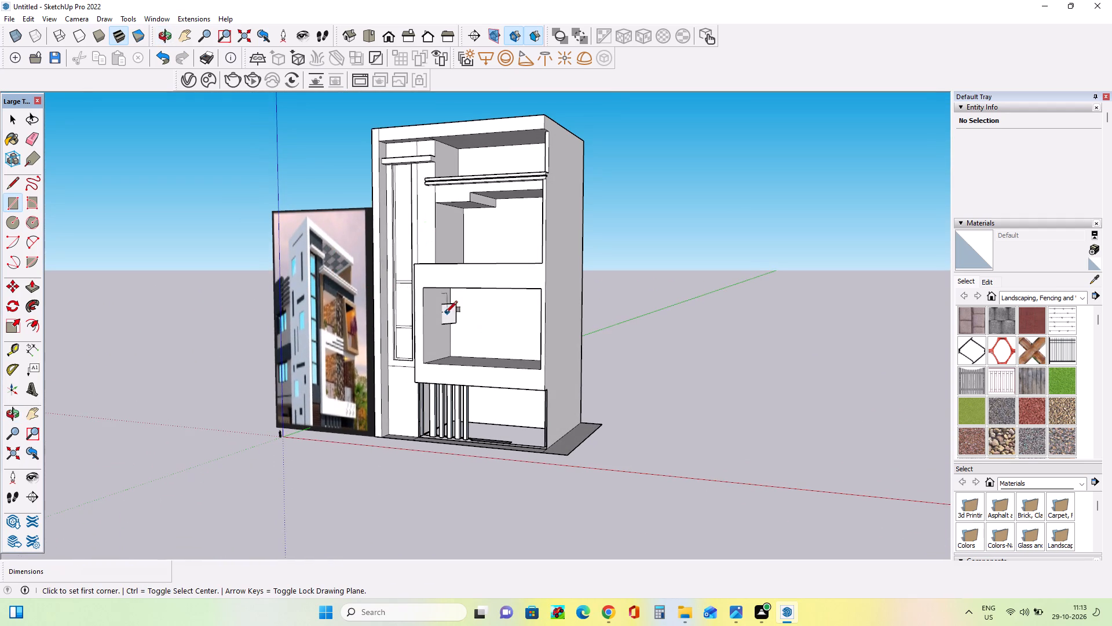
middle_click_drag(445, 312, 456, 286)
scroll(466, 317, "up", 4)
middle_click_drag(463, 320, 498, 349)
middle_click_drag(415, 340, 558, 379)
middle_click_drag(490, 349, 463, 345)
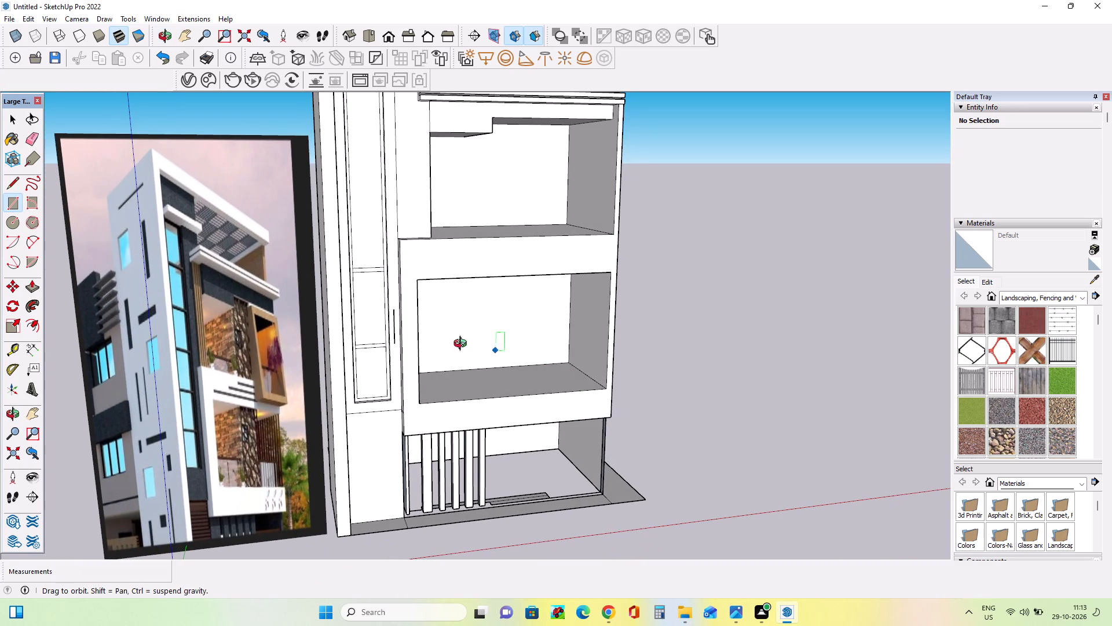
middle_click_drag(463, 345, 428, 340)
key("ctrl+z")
Draw the third thin crossbar rectangle, about 15' 5 11/16" wide, across the recess's centre face above the second crossbar.
middle_click_drag(456, 330, 464, 315)
middle_click_drag(384, 206, 386, 223)
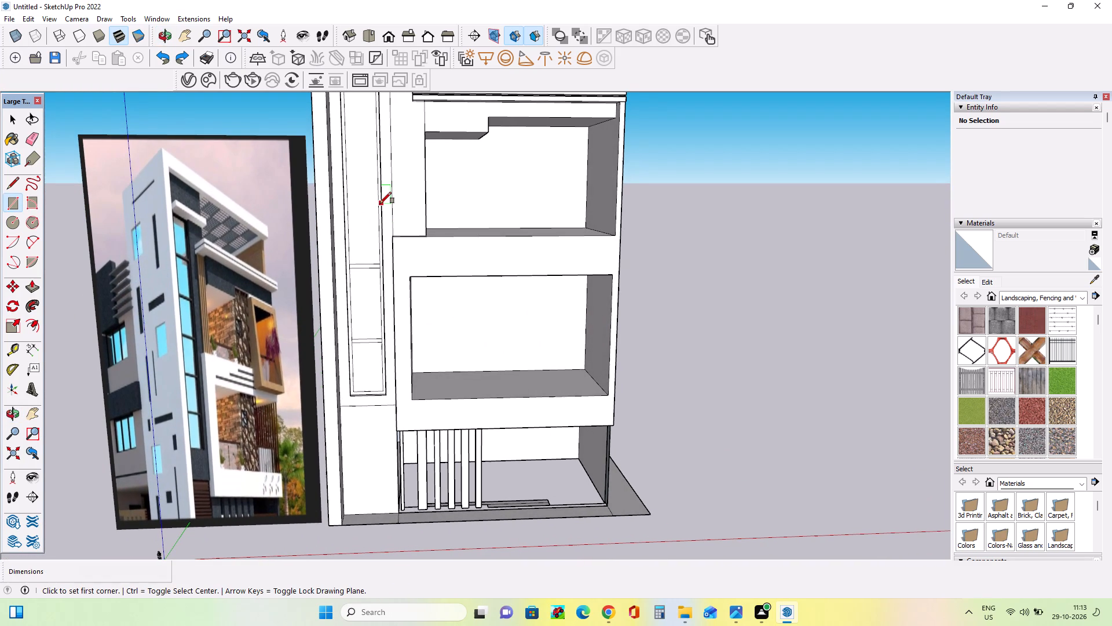
left_click(378, 206)
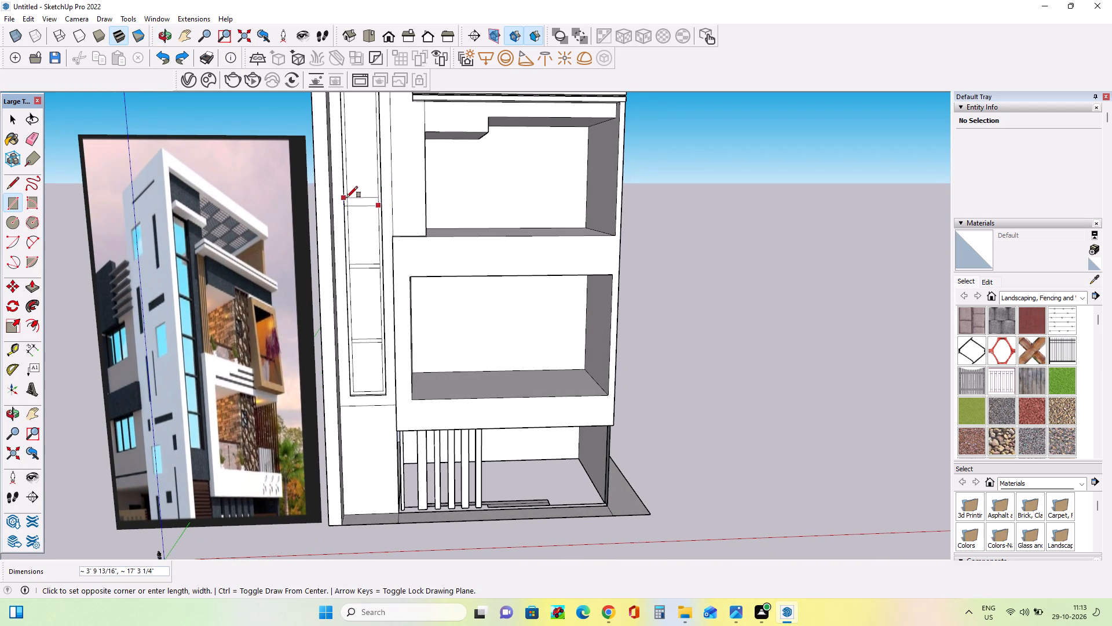
scroll(348, 198, "up", 3)
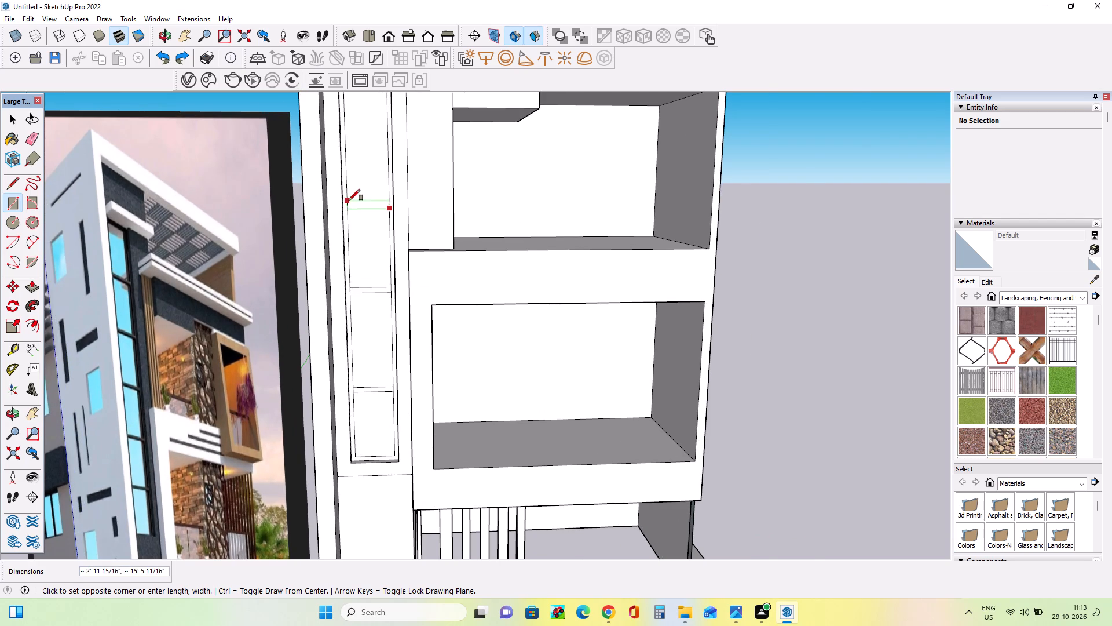
scroll(349, 201, "up", 3)
left_click(349, 205)
scroll(366, 248, "down", 9)
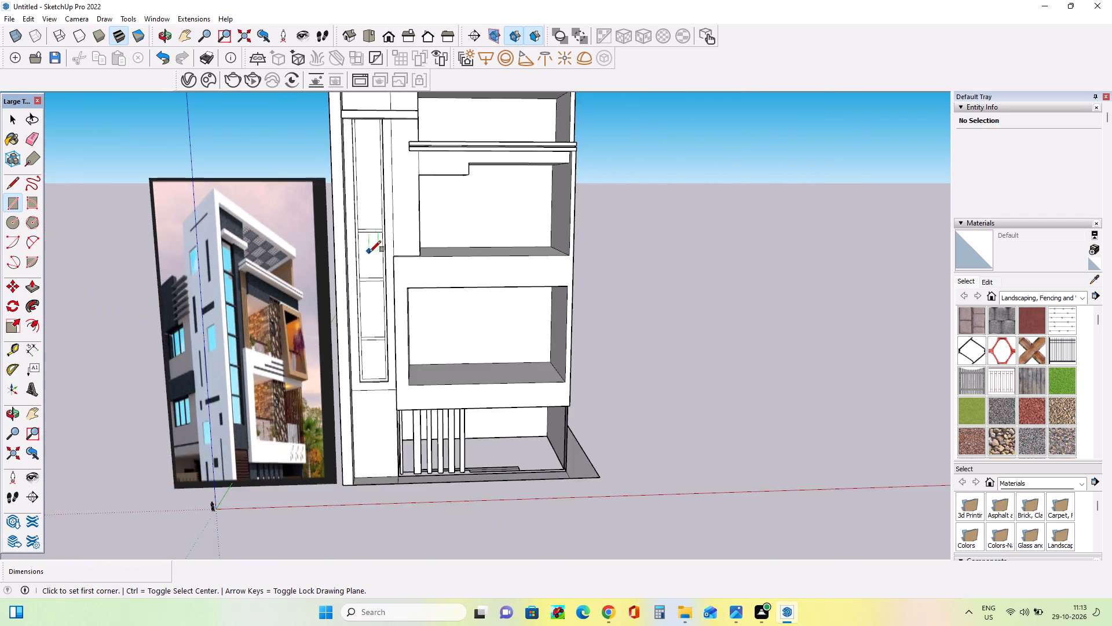
scroll(370, 252, "down", 5)
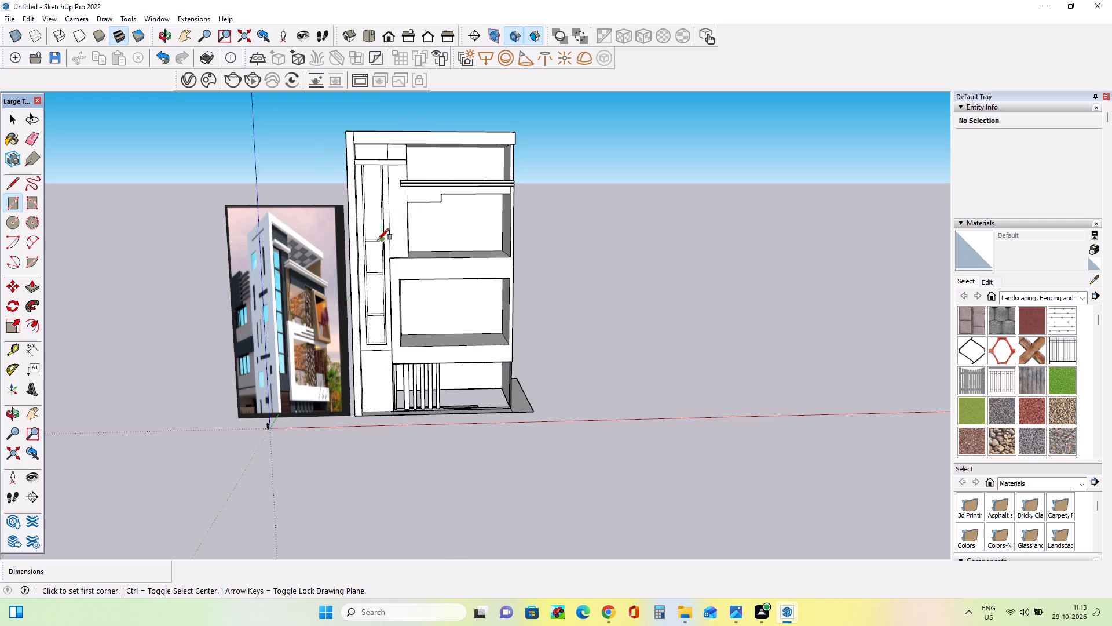
middle_click_drag(381, 239, 401, 256)
scroll(329, 205, "up", 10)
middle_click_drag(438, 230, 440, 183)
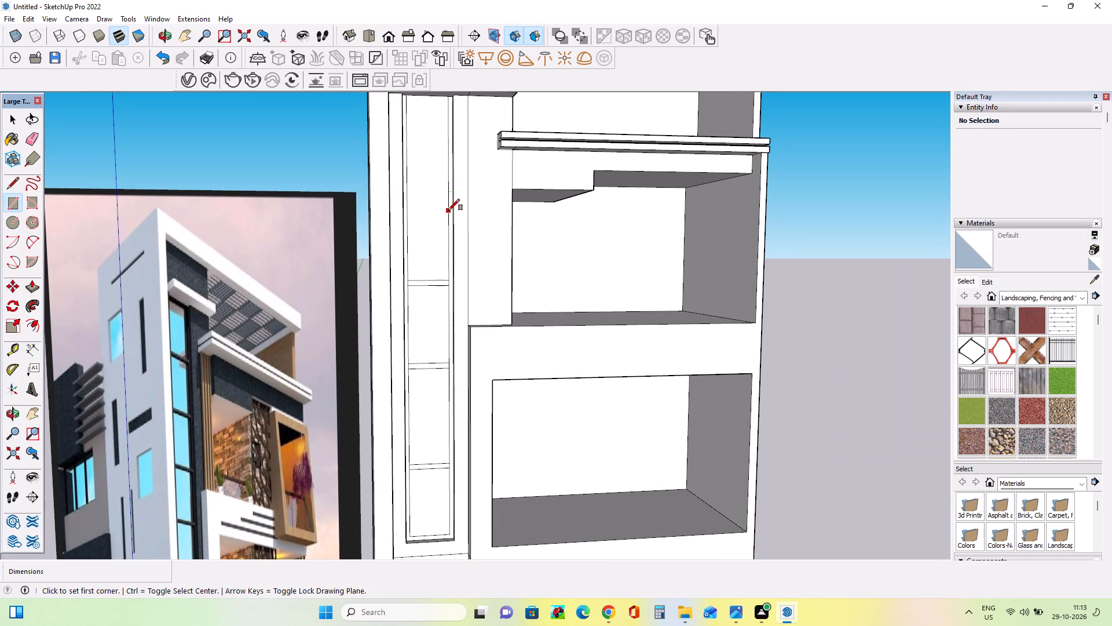
Draw a fourth thin crossbar rectangle, about 15' 5 11/16" wide, across the tall window's recessed face above the third crossbar.
left_click(448, 210)
middle_click_drag(448, 210, 342, 209)
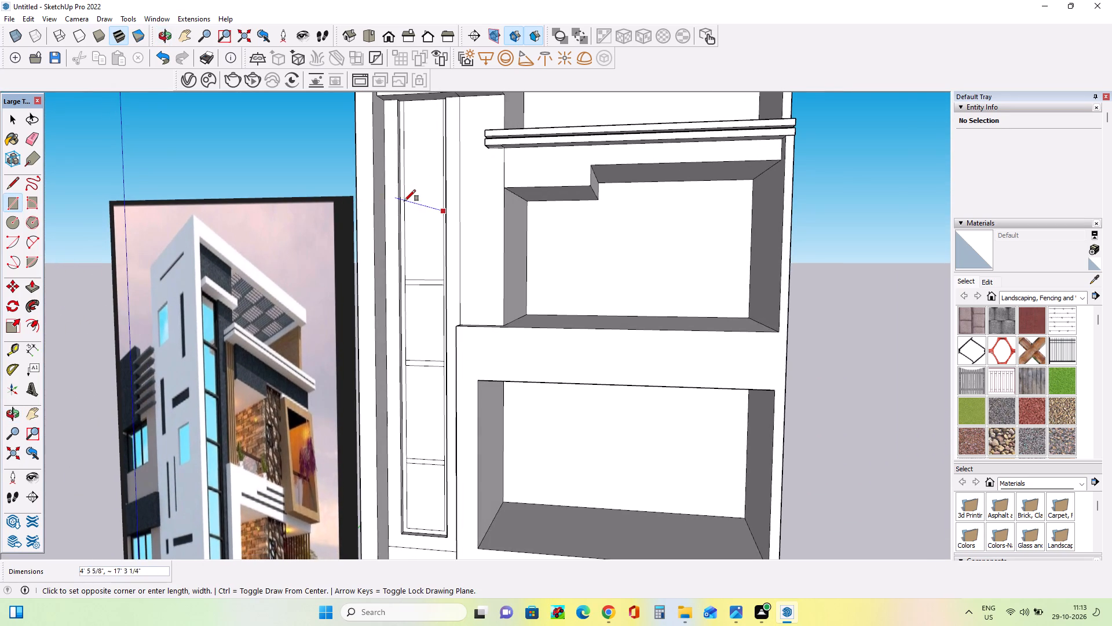
scroll(405, 201, "up", 5)
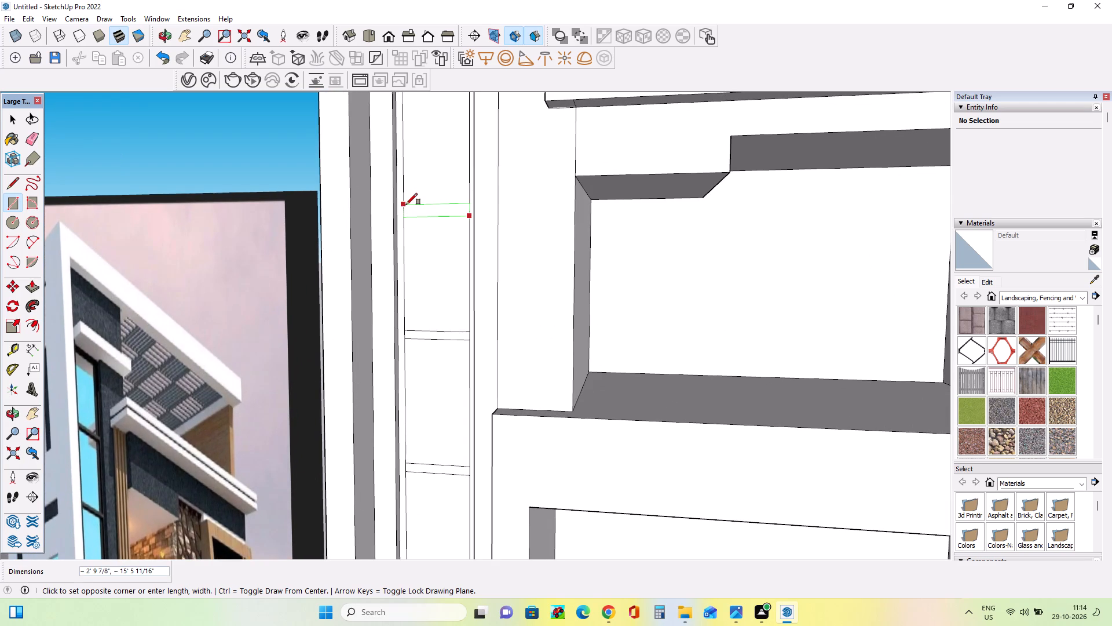
scroll(406, 208, "up", 1)
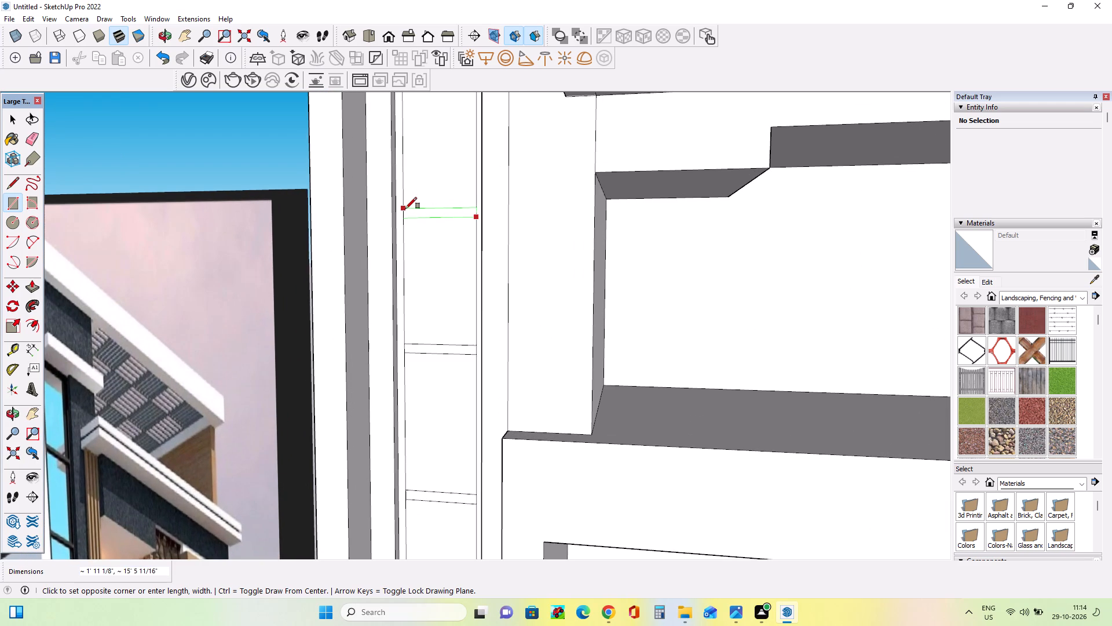
left_click(405, 211)
Compare the crossbar spacing in the tall vertical window with the glazing divisions in the reference image.
middle_click_drag(464, 241, 521, 271)
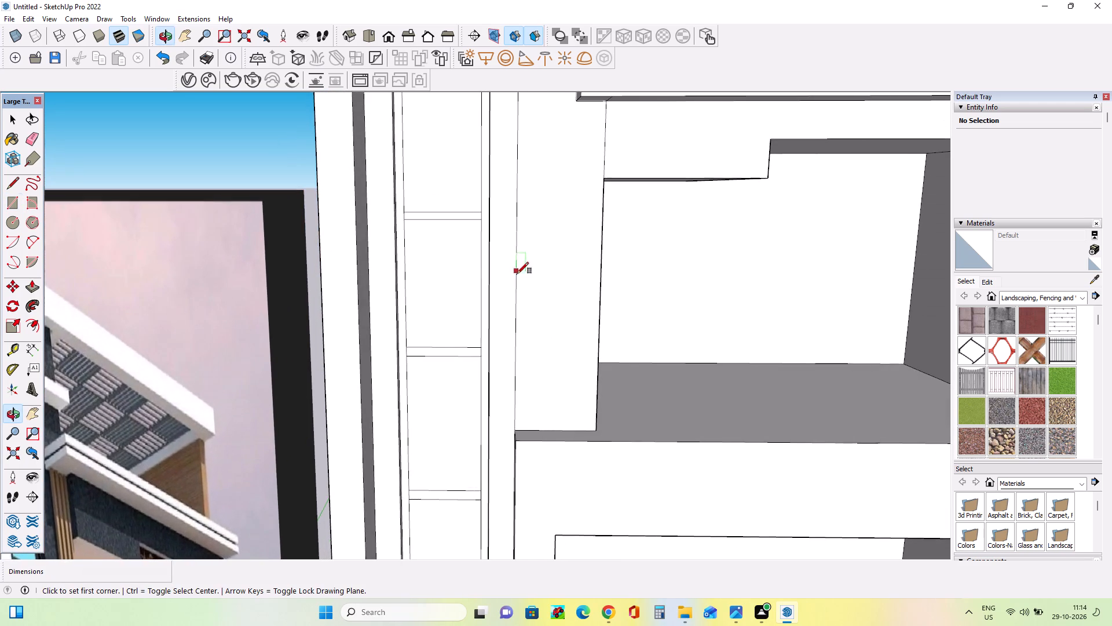
scroll(440, 277, "down", 9)
middle_click_drag(445, 267, 446, 236)
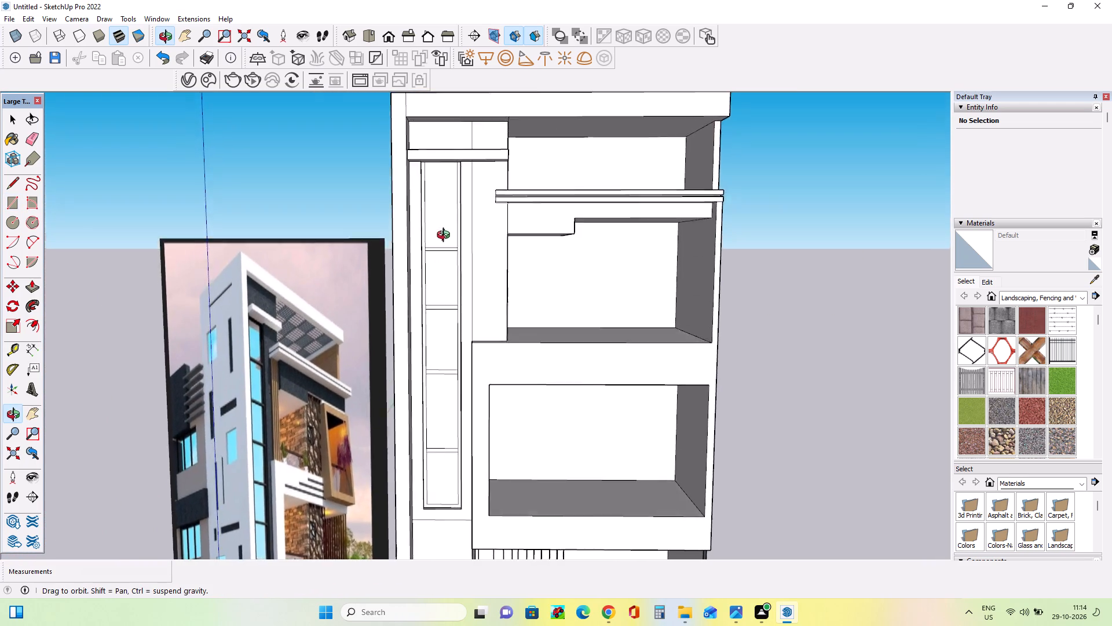
middle_click_drag(446, 236, 439, 202)
scroll(439, 202, "down", 4)
middle_click_drag(568, 336, 486, 383)
scroll(324, 446, "up", 3)
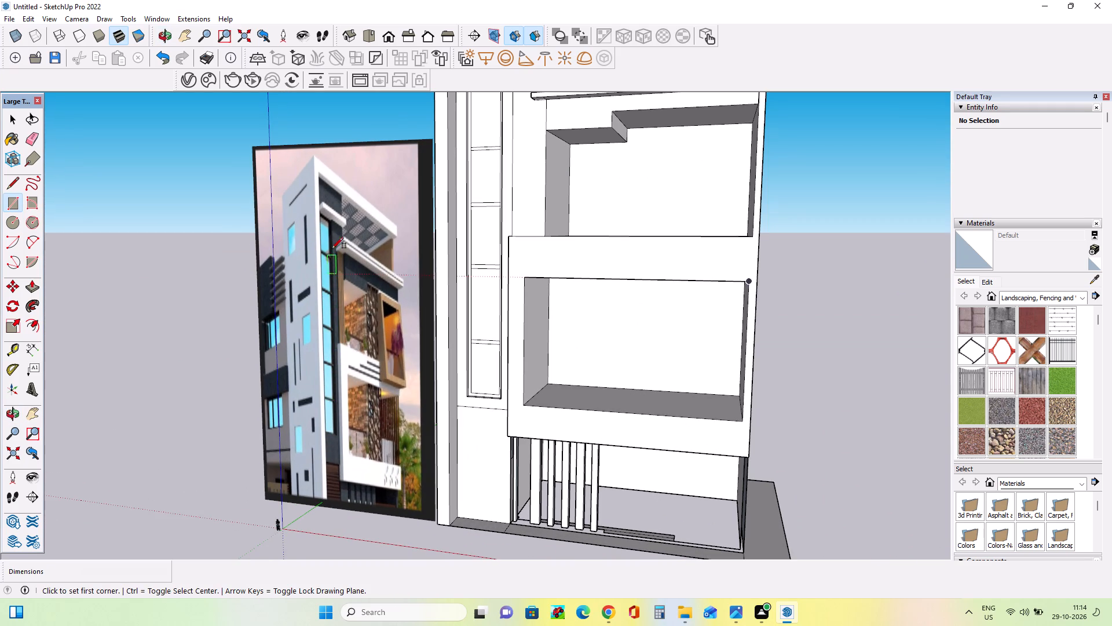
scroll(536, 350, "down", 4)
middle_click_drag(540, 345, 601, 314)
scroll(510, 333, "up", 3)
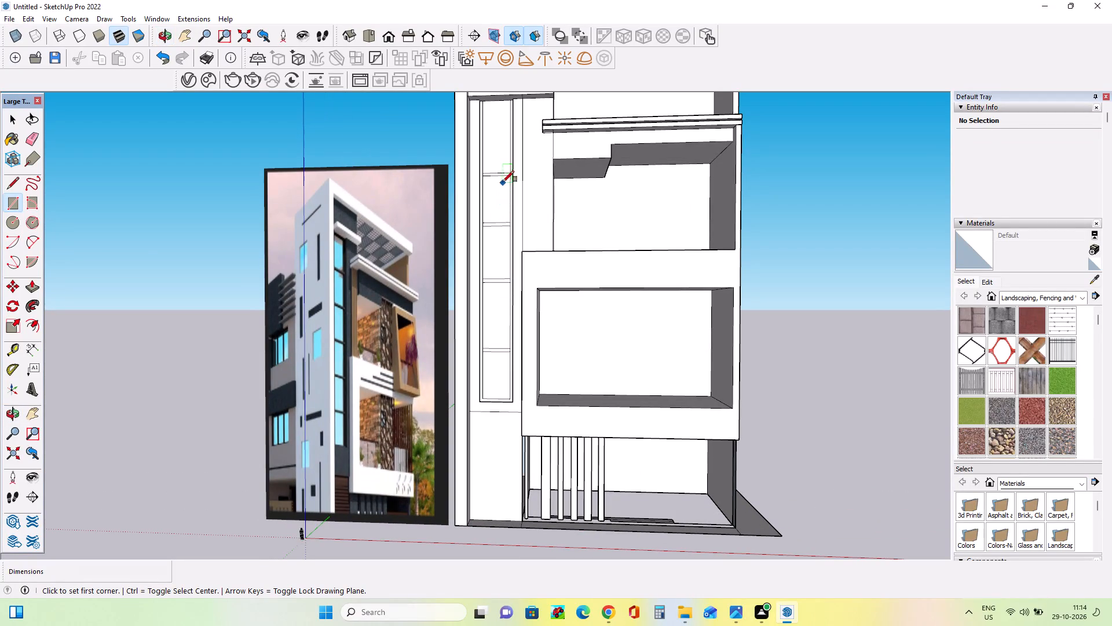
Draw a fifth thin crossbar rectangle, about 15' 5 11/16" wide, across the recessed face above the fourth crossbar.
scroll(537, 394, "down", 3)
scroll(503, 177, "up", 8)
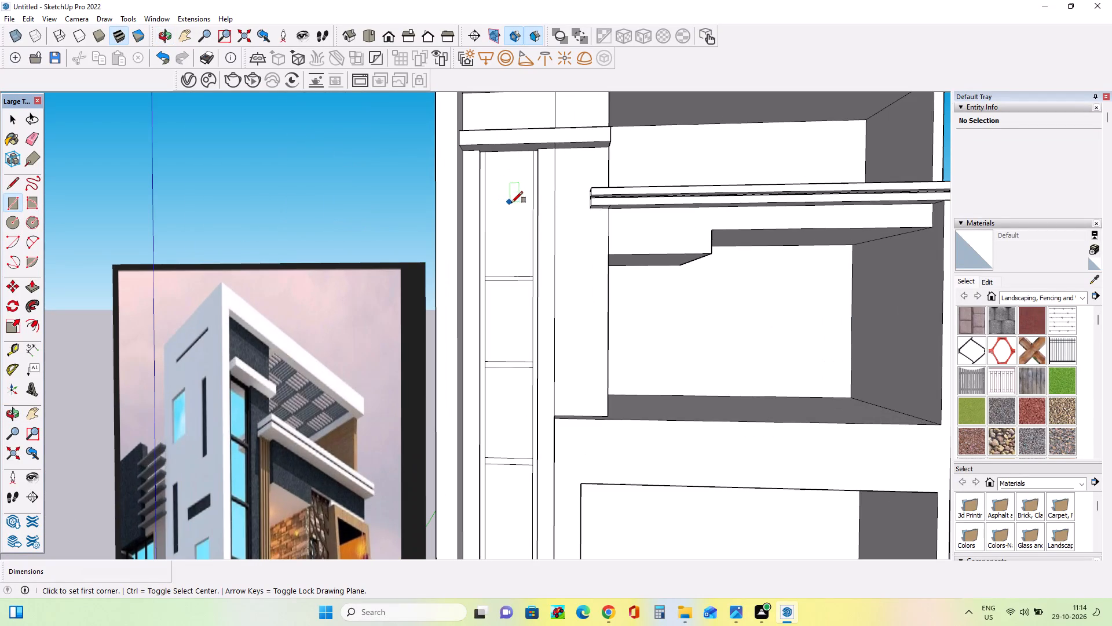
left_click(531, 213)
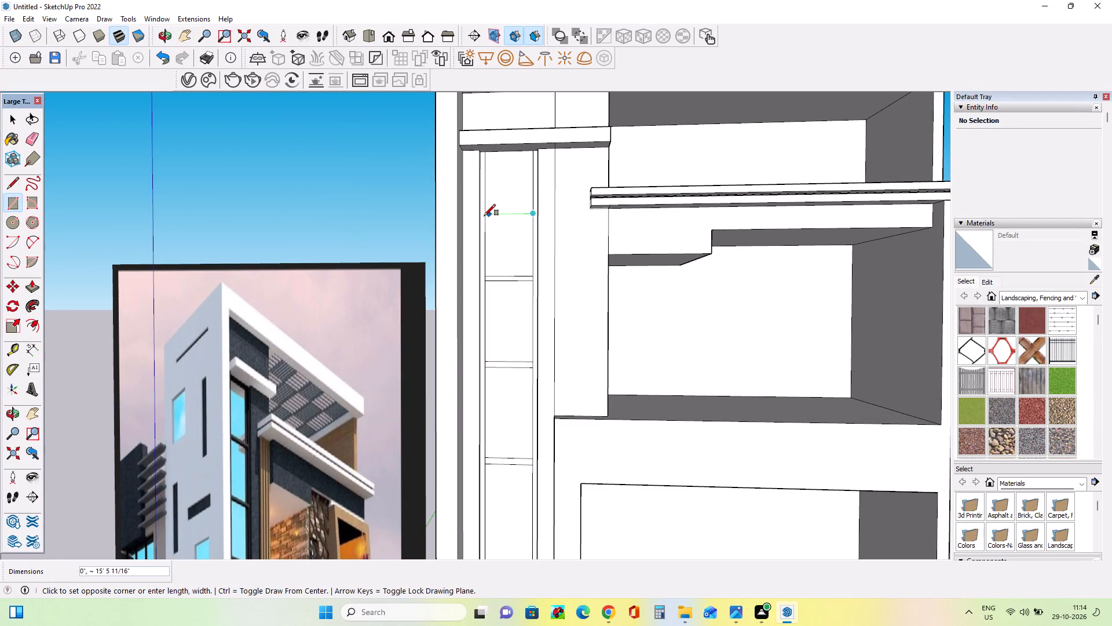
scroll(482, 215, "up", 5)
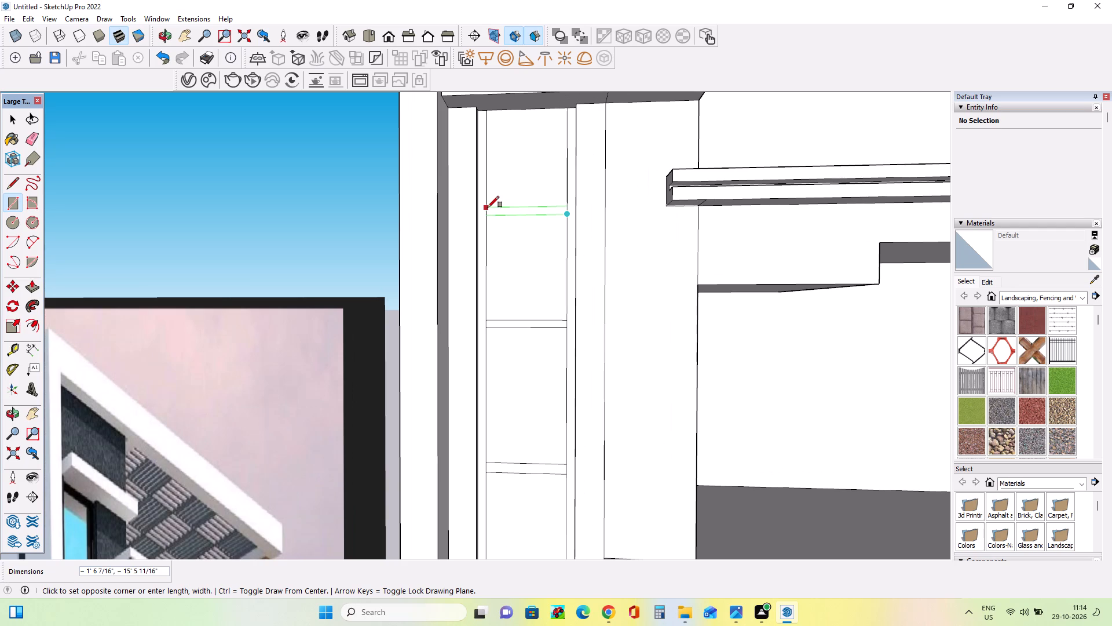
scroll(491, 206, "up", 3)
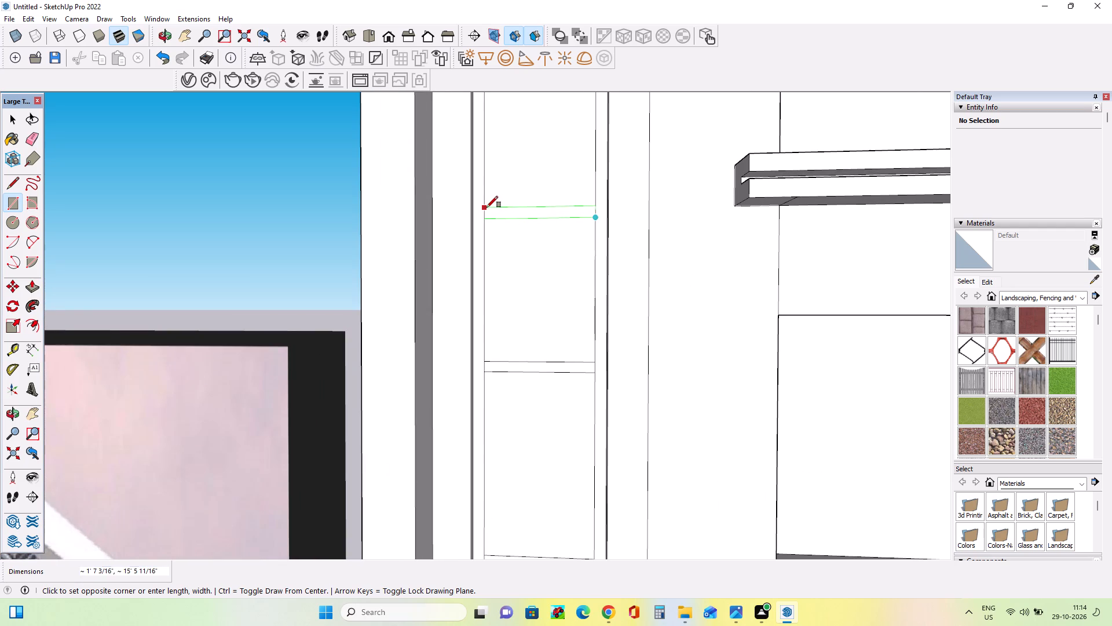
left_click(487, 210)
Erase both edges of the second crossbar from the bottom of the tall window.
scroll(507, 270, "up", 1)
scroll(507, 270, "down", 2)
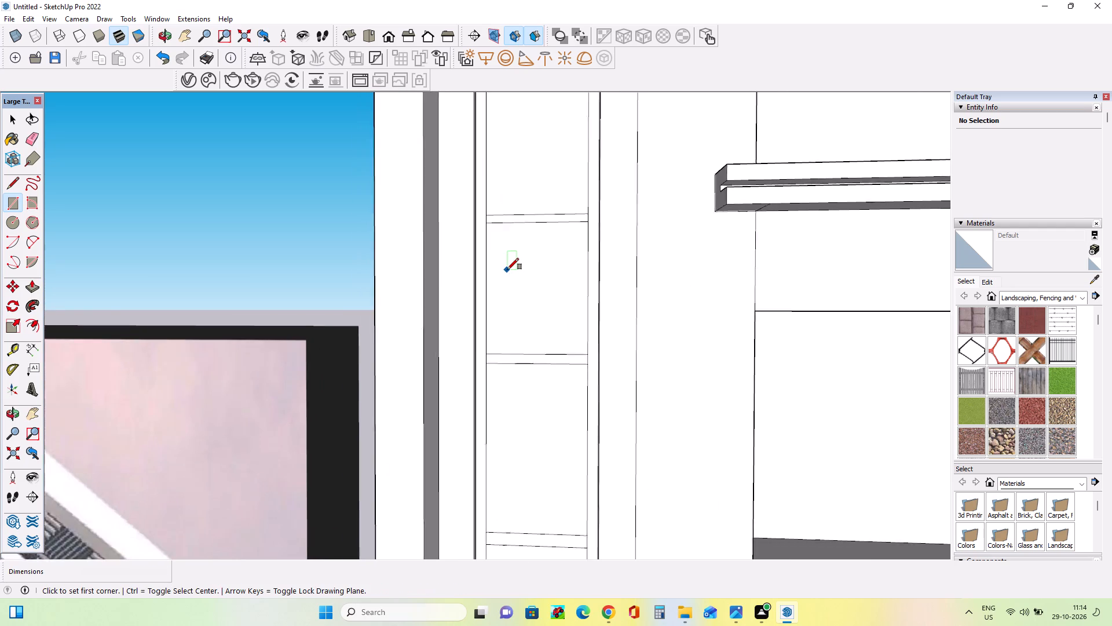
scroll(507, 270, "down", 16)
middle_click_drag(551, 341, 573, 386)
scroll(562, 396, "up", 4)
middle_click_drag(561, 392, 561, 374)
scroll(492, 376, "up", 1)
middle_click_drag(495, 383, 507, 379)
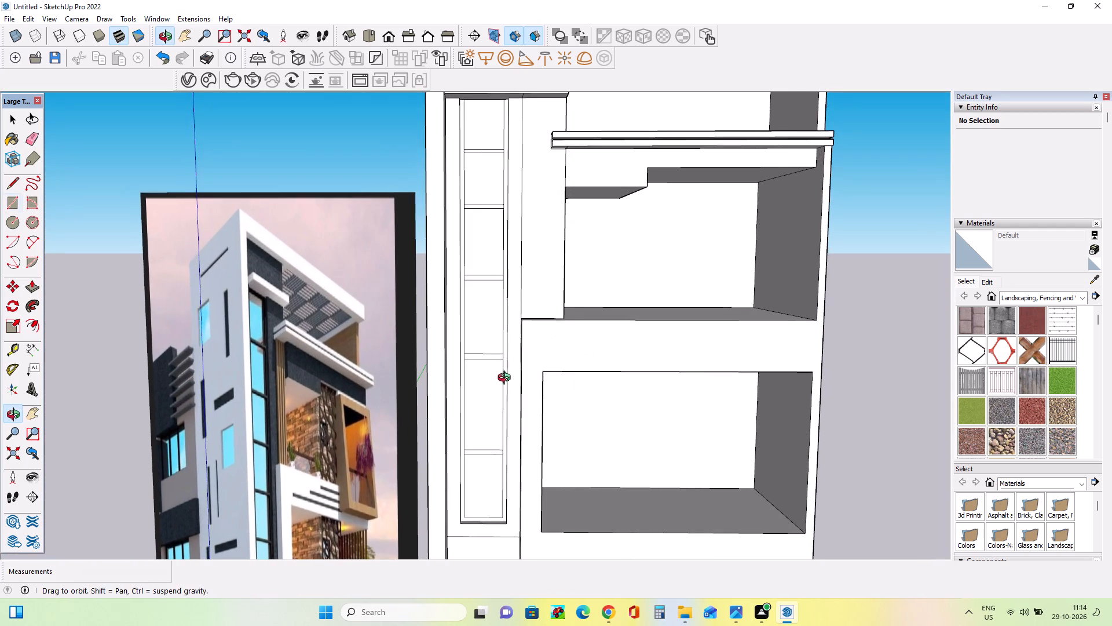
middle_click_drag(507, 379, 509, 380)
middle_click_drag(666, 402, 664, 410)
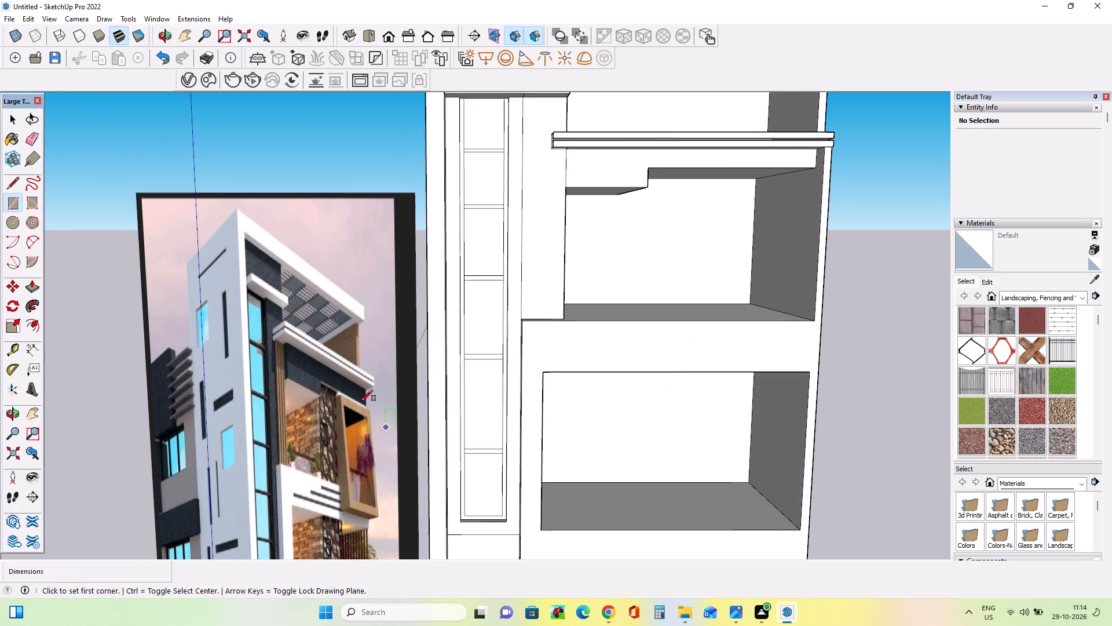
left_click(38, 140)
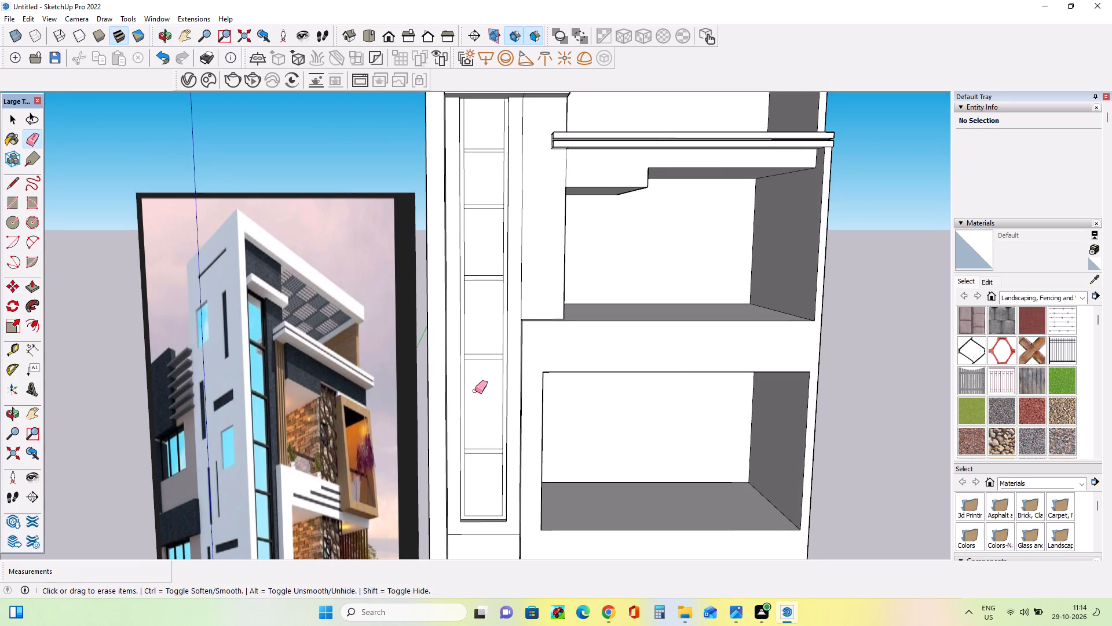
left_click_drag(485, 353, 486, 363)
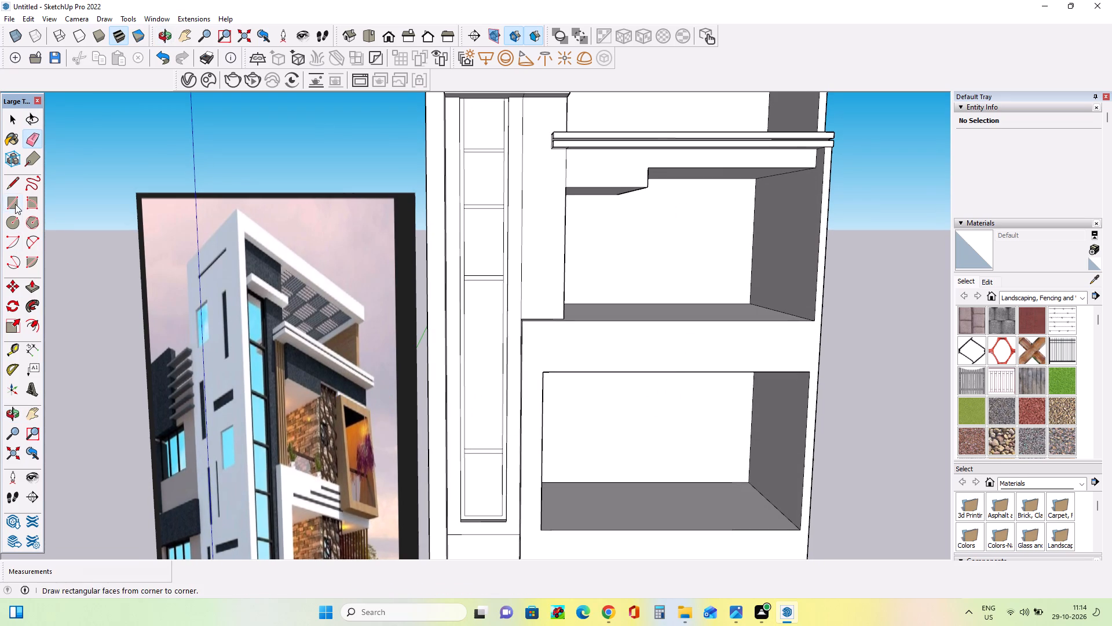
Redraw the second crossbar as a thin rectangle about 15' 5 11/16" wide, slightly lower on the recessed face.
left_click(15, 204)
left_click(503, 363)
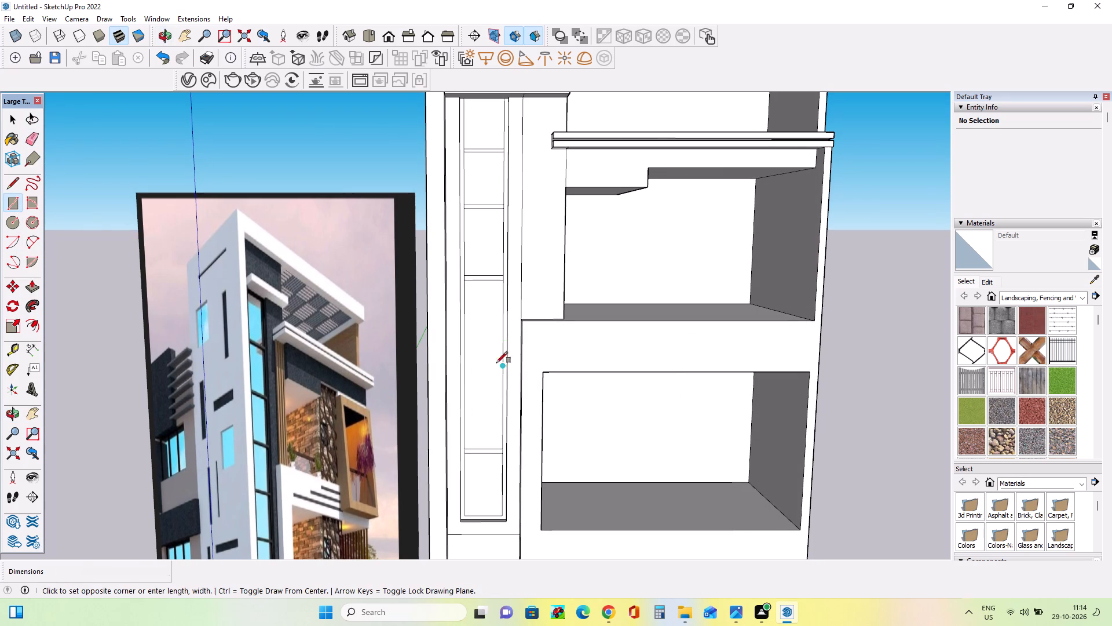
scroll(466, 358, "up", 2)
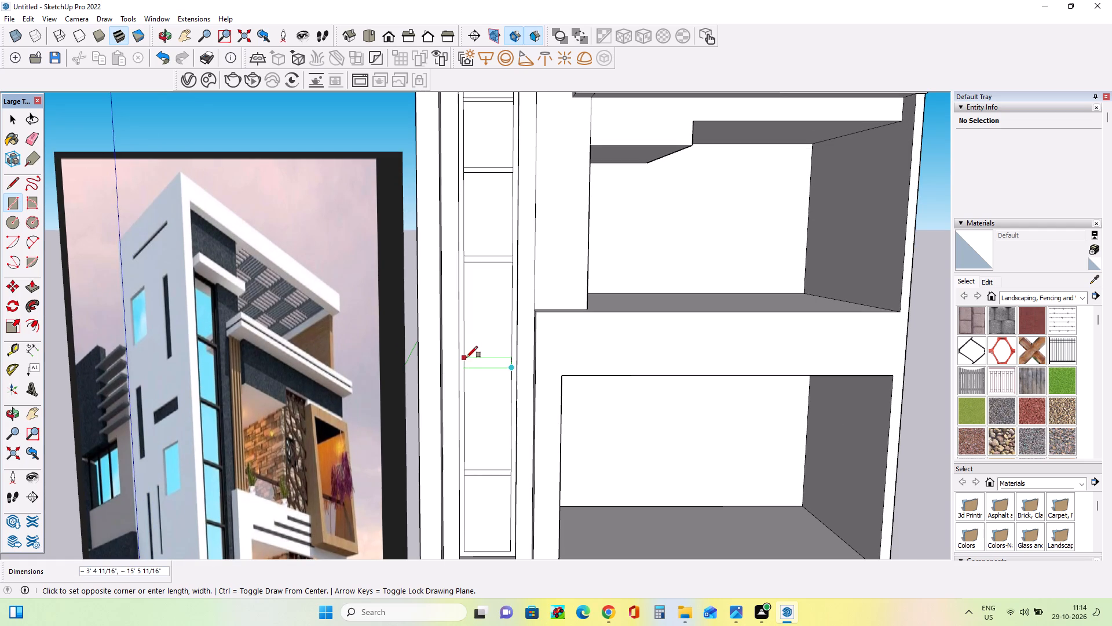
left_click(466, 360)
Examine the divided window and the overall facade from several angles against the reference image.
scroll(477, 390, "down", 5)
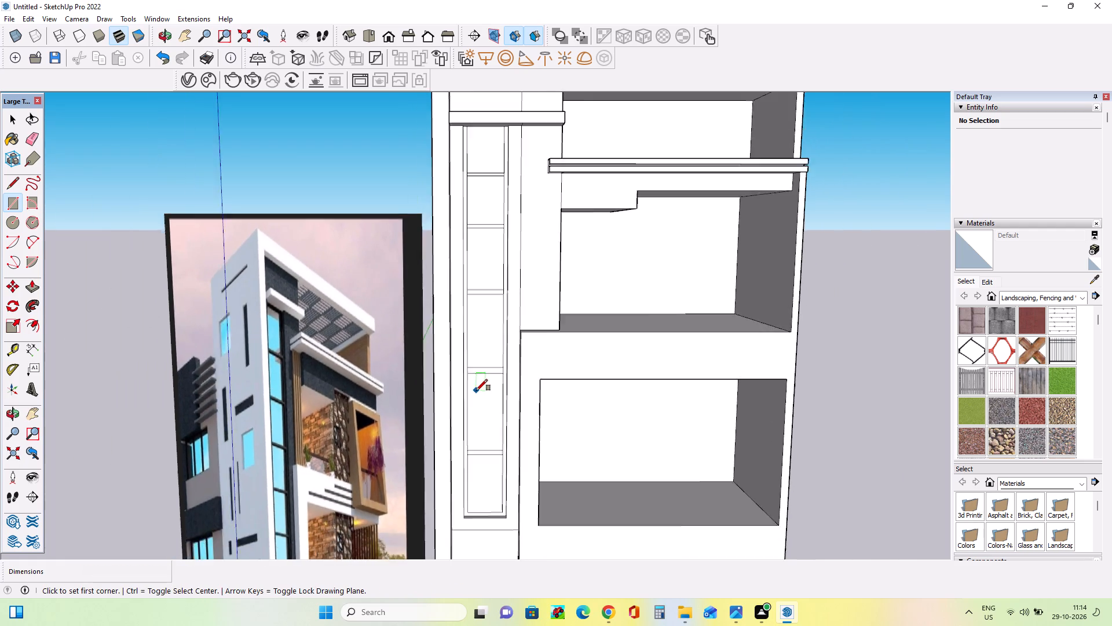
scroll(476, 391, "down", 3)
middle_click_drag(564, 438, 571, 453)
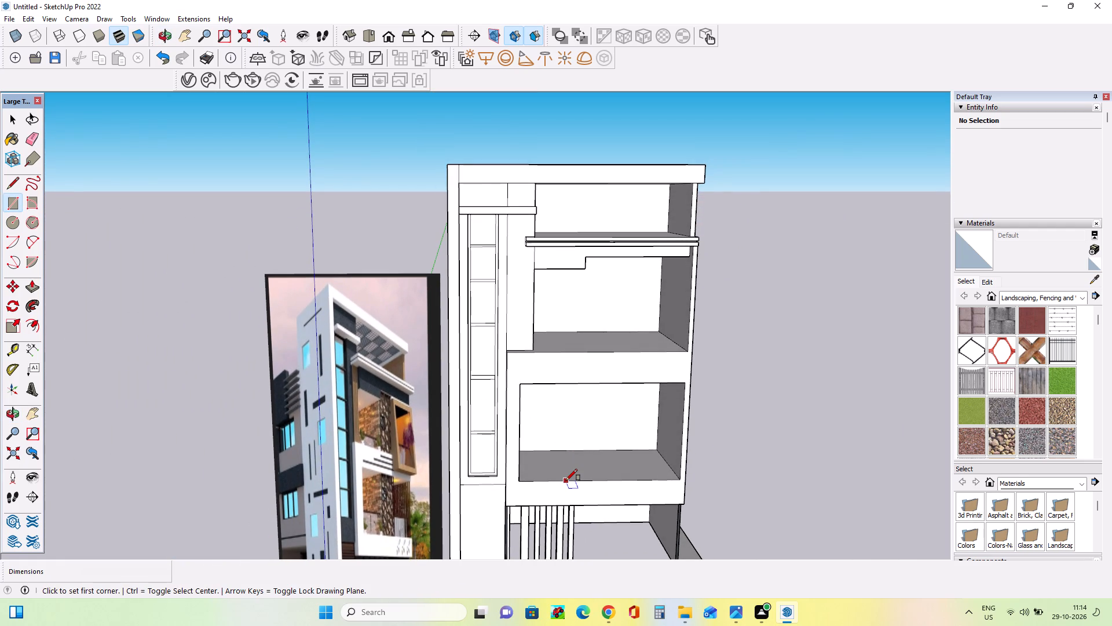
middle_click_drag(504, 333, 517, 301)
scroll(517, 300, "up", 3)
middle_click_drag(518, 330, 511, 306)
scroll(511, 306, "down", 2)
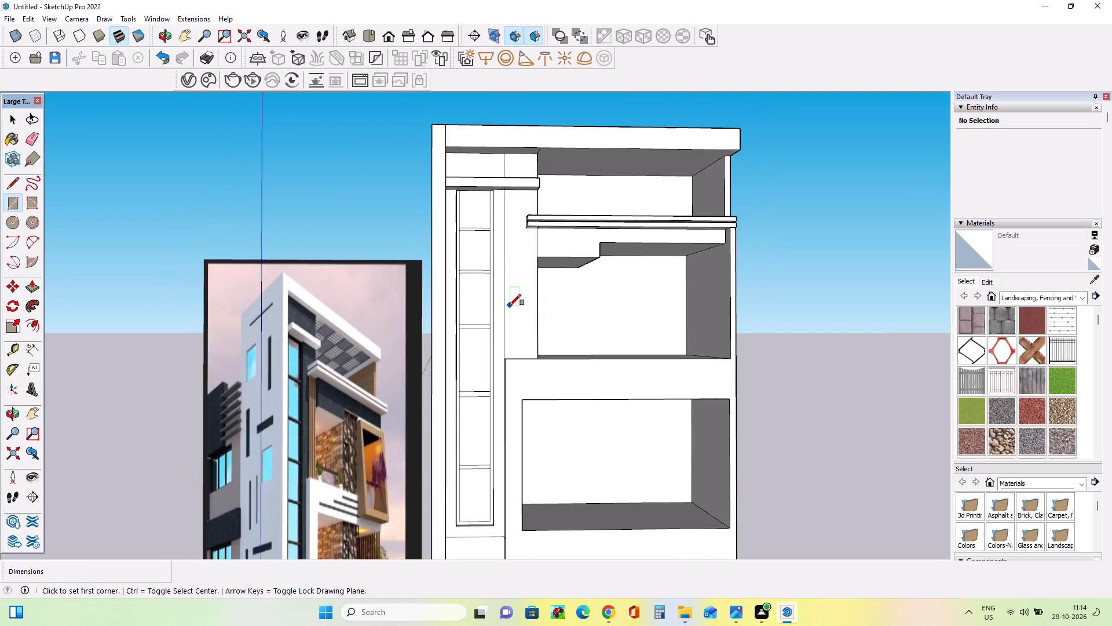
scroll(510, 305, "down", 2)
middle_click_drag(777, 424, 719, 413)
scroll(545, 428, "up", 1)
middle_click_drag(546, 428, 562, 414)
scroll(520, 406, "down", 2)
middle_click_drag(544, 435, 561, 464)
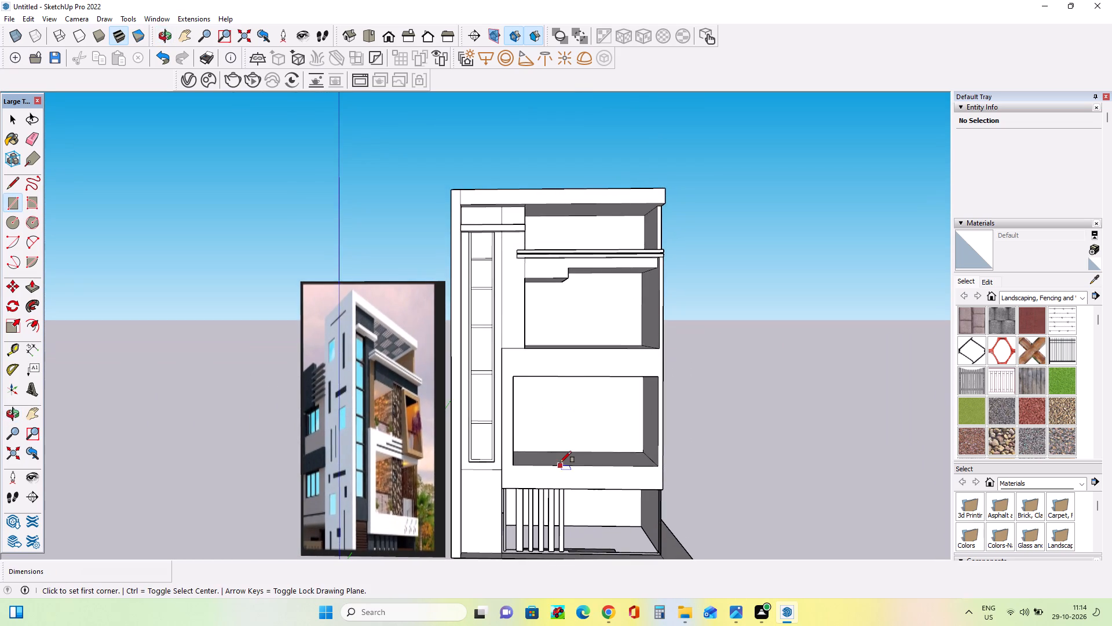
scroll(560, 461, "up", 2)
middle_click_drag(560, 462, 566, 483)
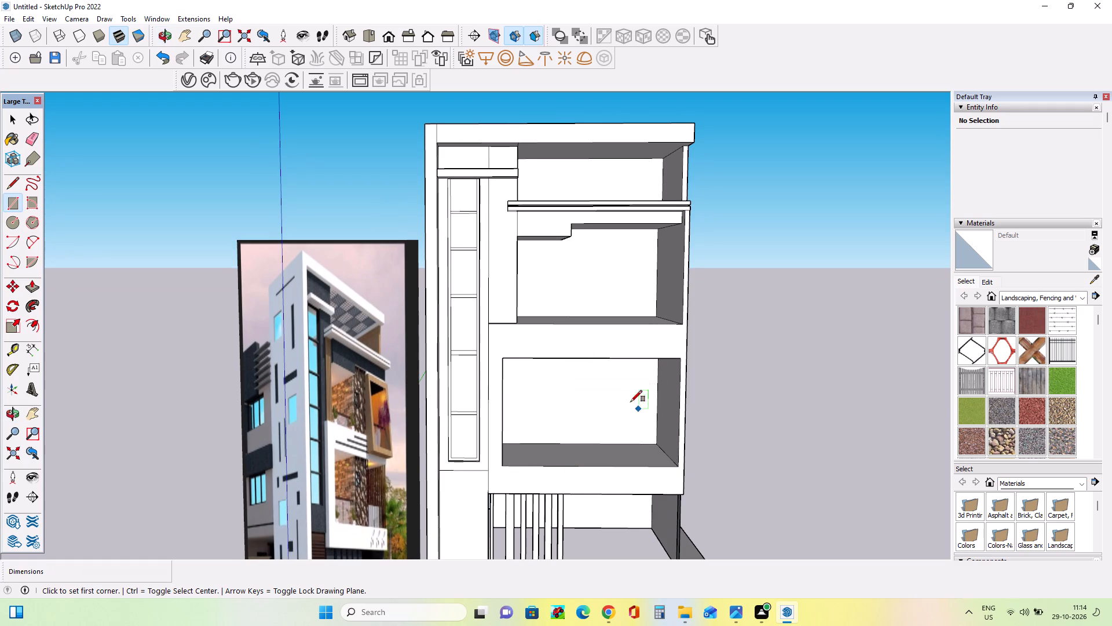
middle_click_drag(629, 399, 637, 417)
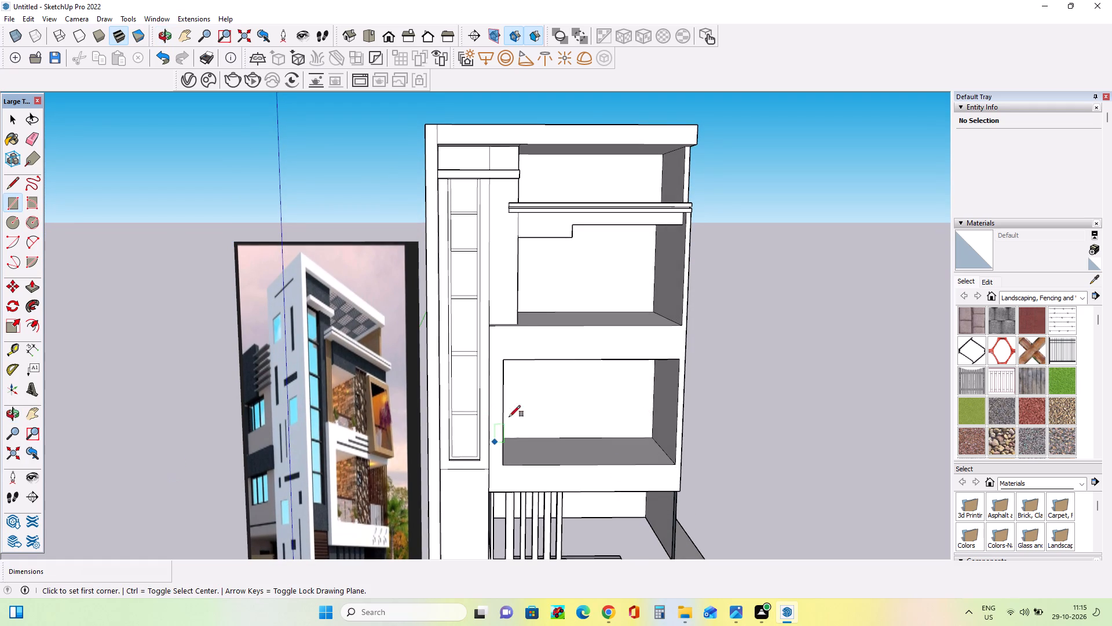
middle_click_drag(532, 381, 538, 407)
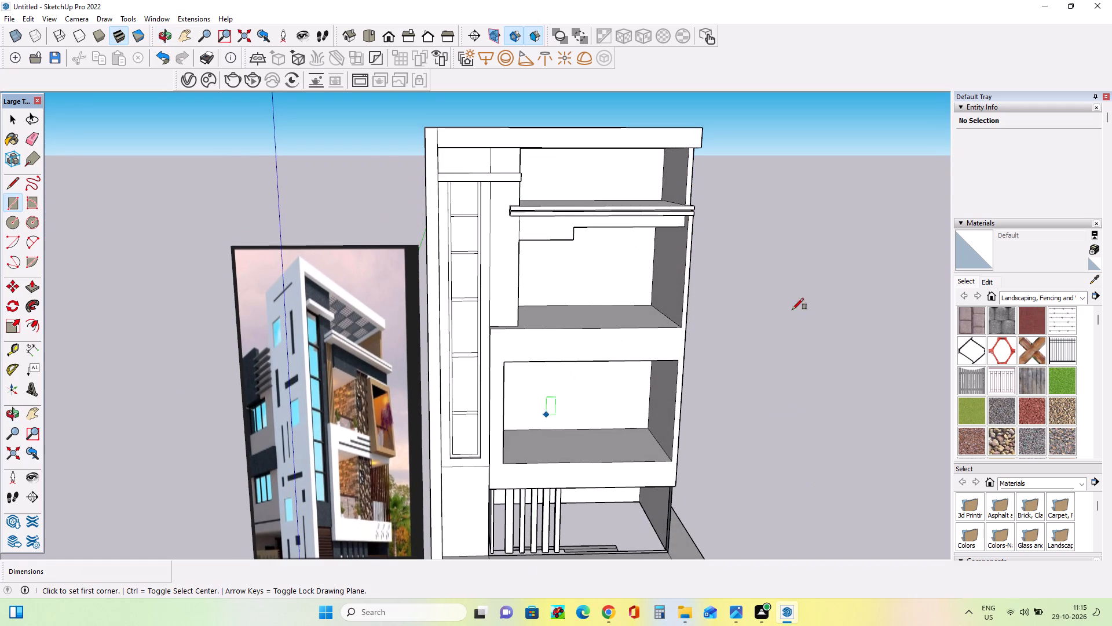
Erase the stray strip outline edges on the ground-floor opening's floor, beyond the last vertical slat.
scroll(451, 369, "down", 3)
middle_click_drag(572, 497, 584, 558)
scroll(558, 479, "up", 10)
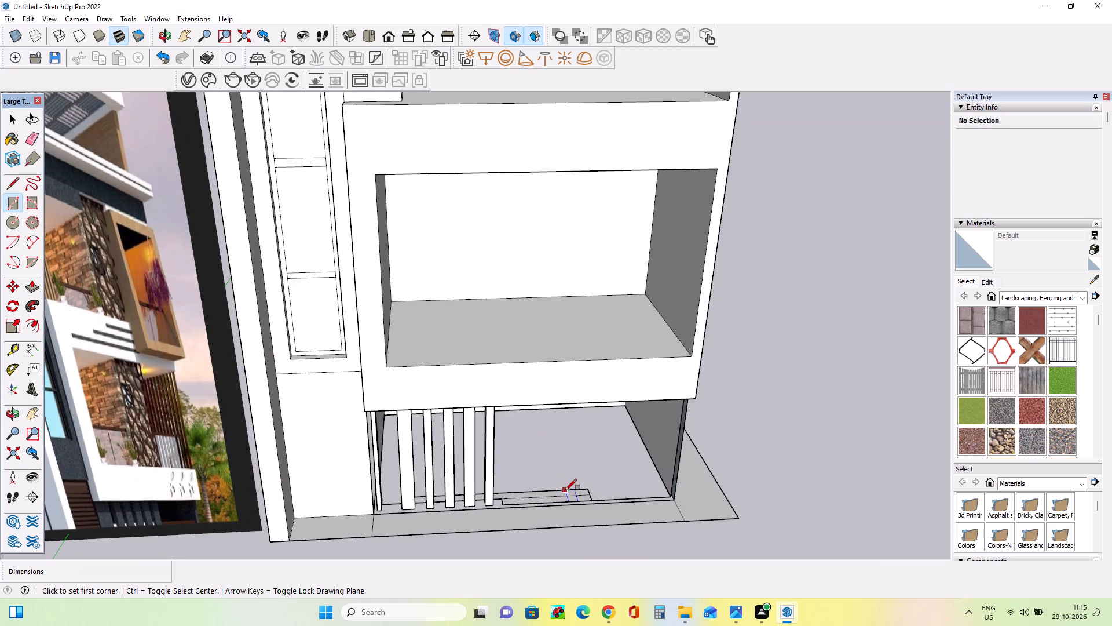
left_click(25, 139)
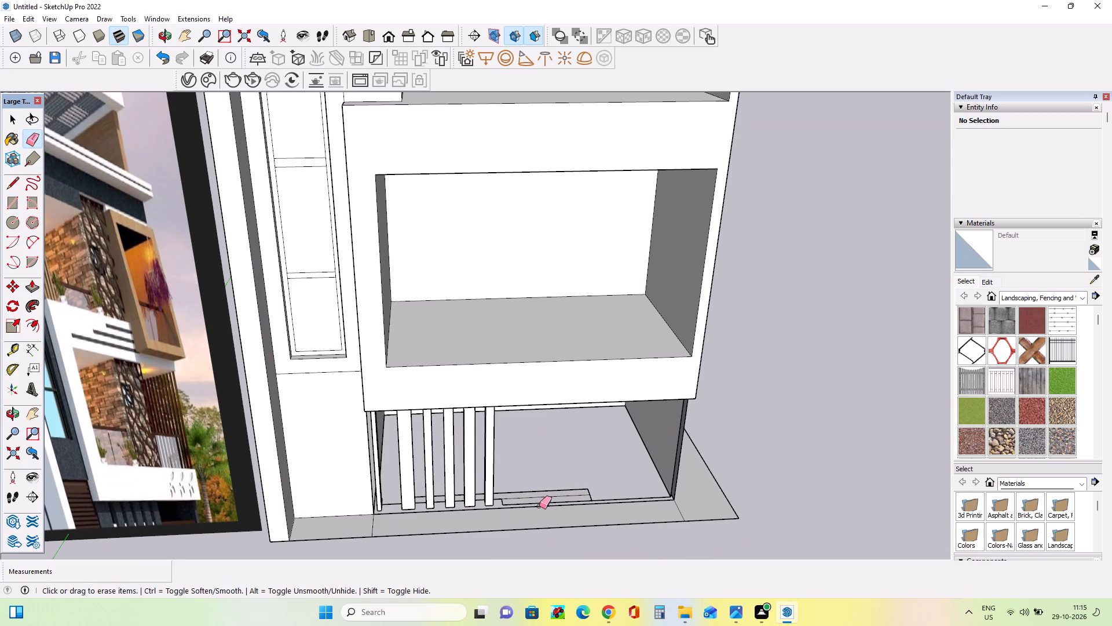
left_click_drag(536, 499, 540, 485)
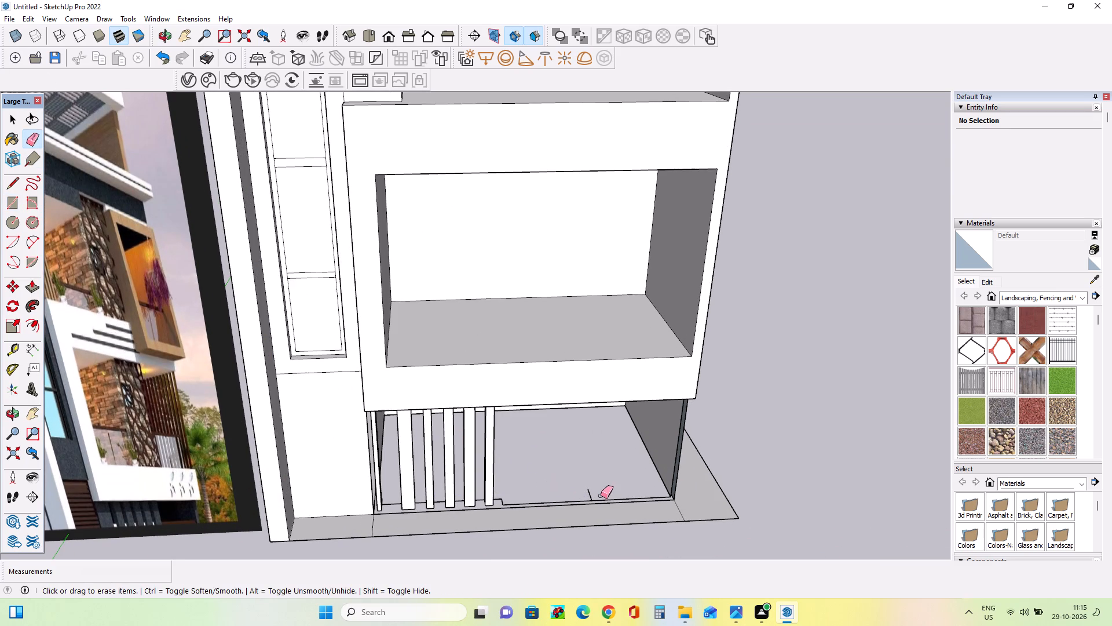
left_click_drag(583, 492, 590, 492)
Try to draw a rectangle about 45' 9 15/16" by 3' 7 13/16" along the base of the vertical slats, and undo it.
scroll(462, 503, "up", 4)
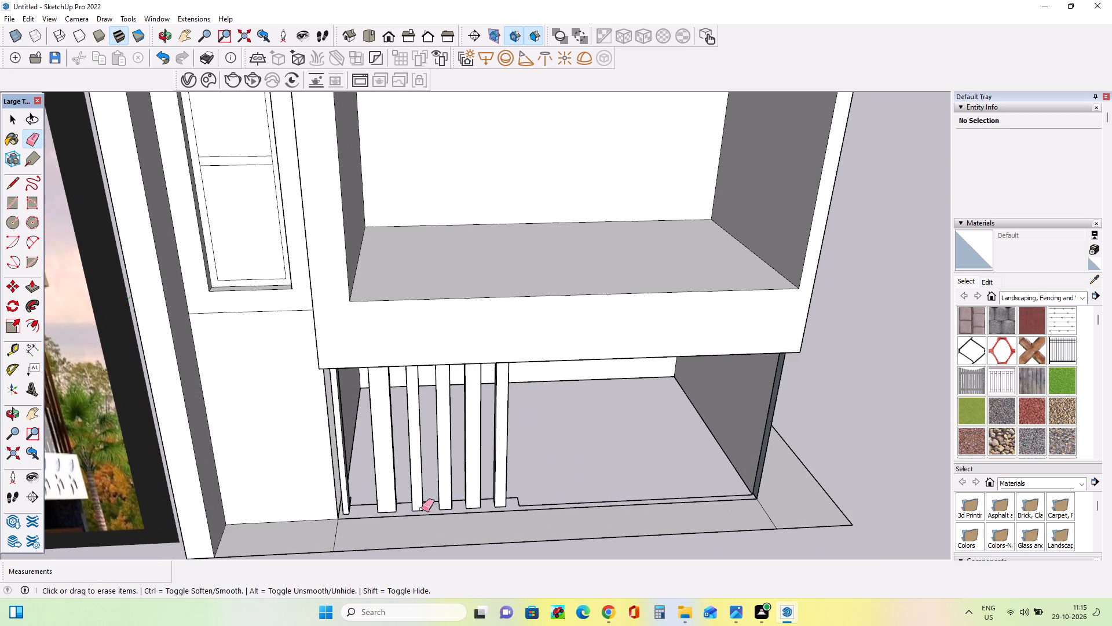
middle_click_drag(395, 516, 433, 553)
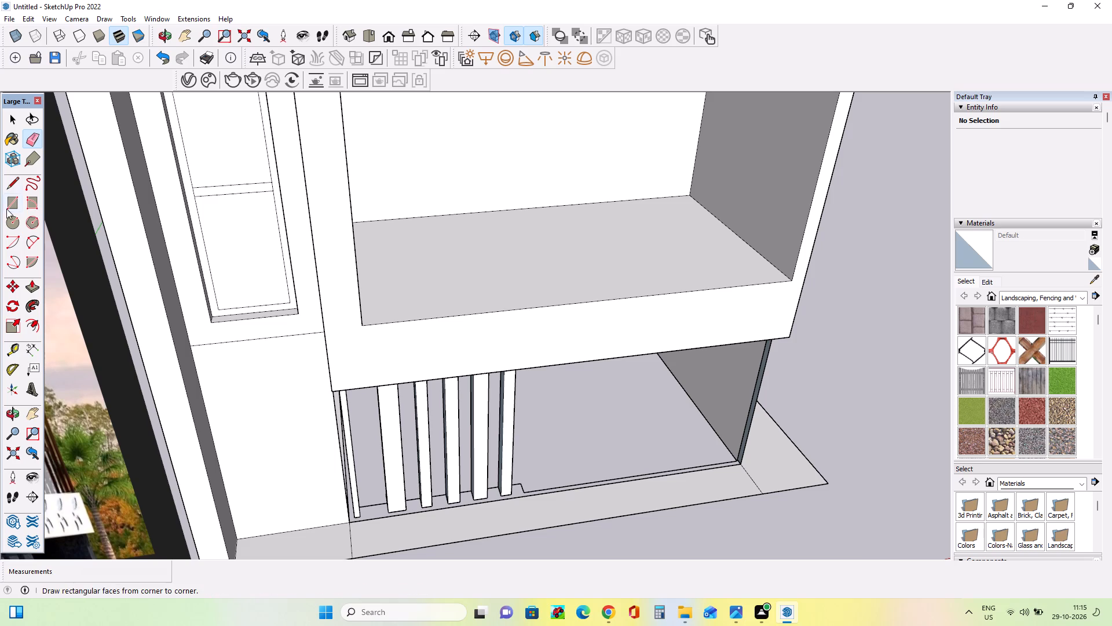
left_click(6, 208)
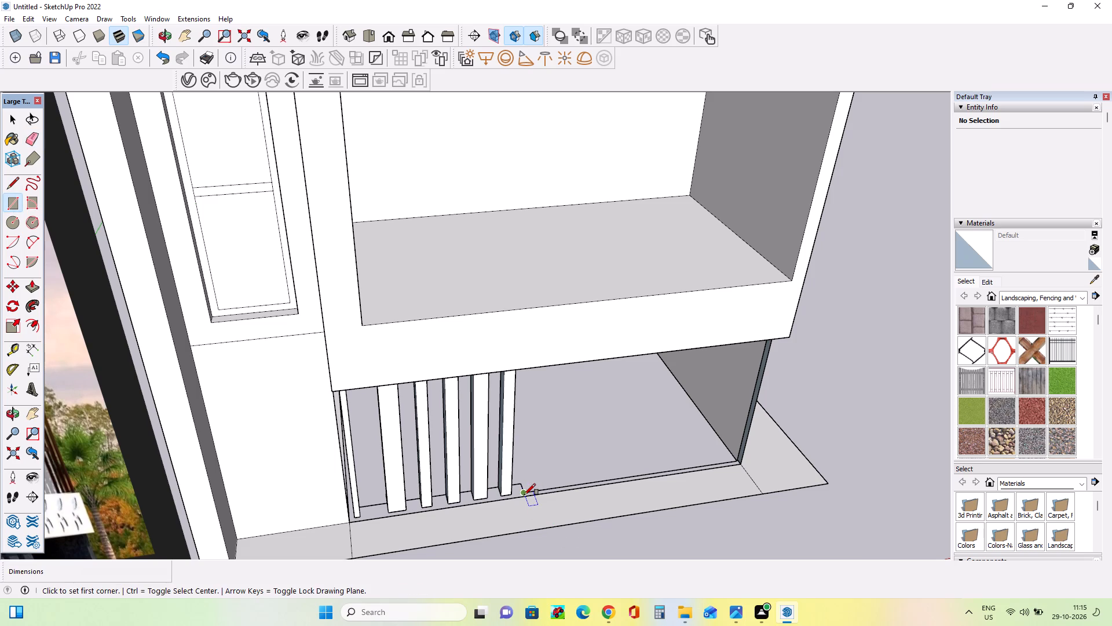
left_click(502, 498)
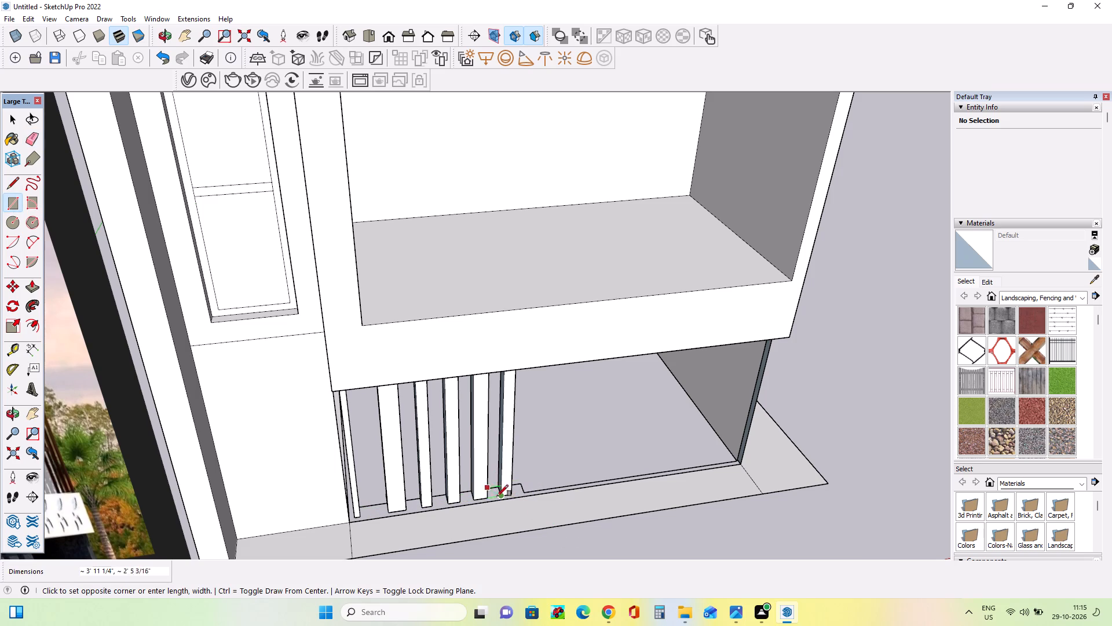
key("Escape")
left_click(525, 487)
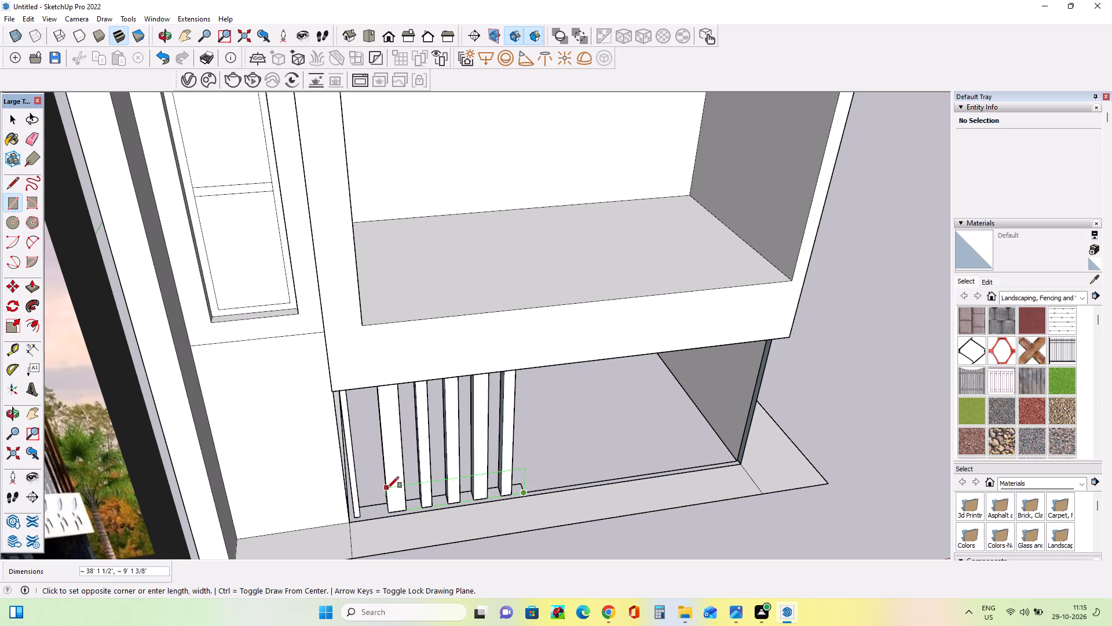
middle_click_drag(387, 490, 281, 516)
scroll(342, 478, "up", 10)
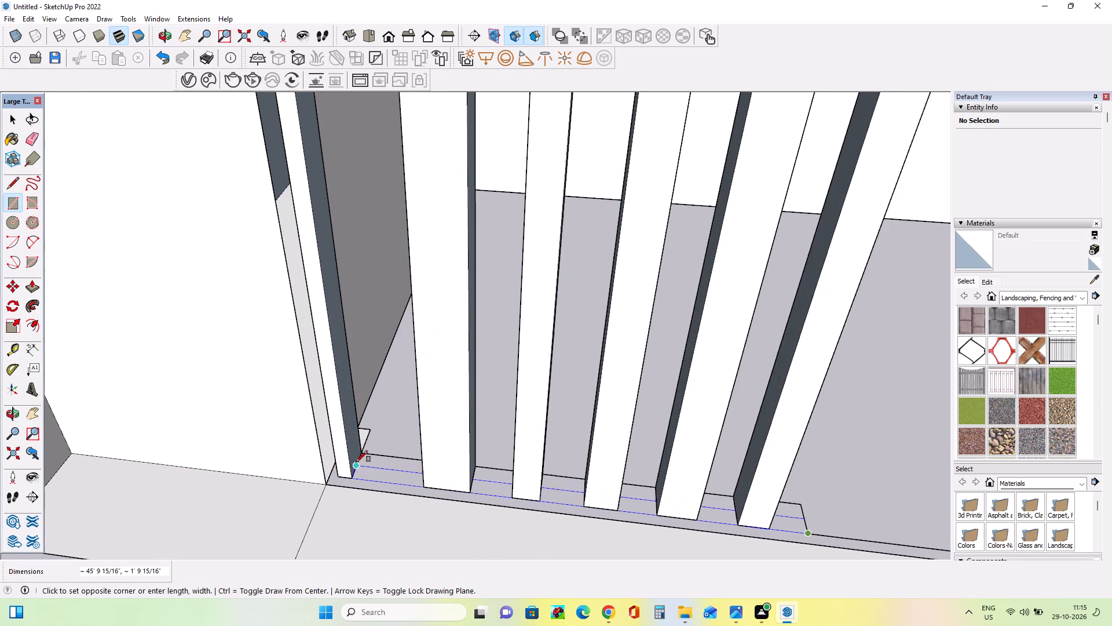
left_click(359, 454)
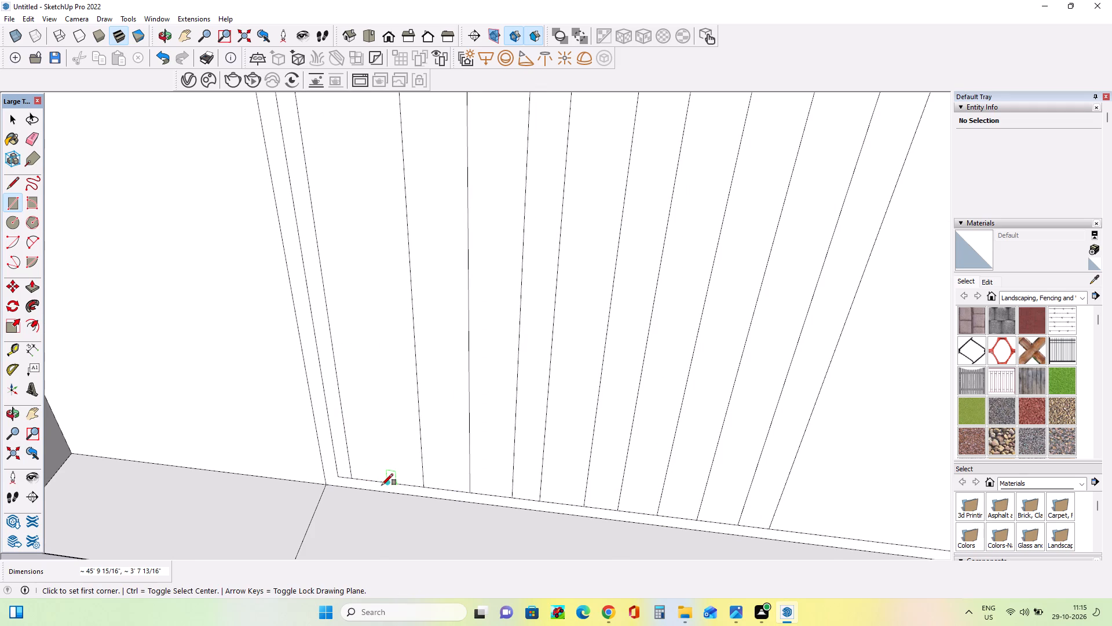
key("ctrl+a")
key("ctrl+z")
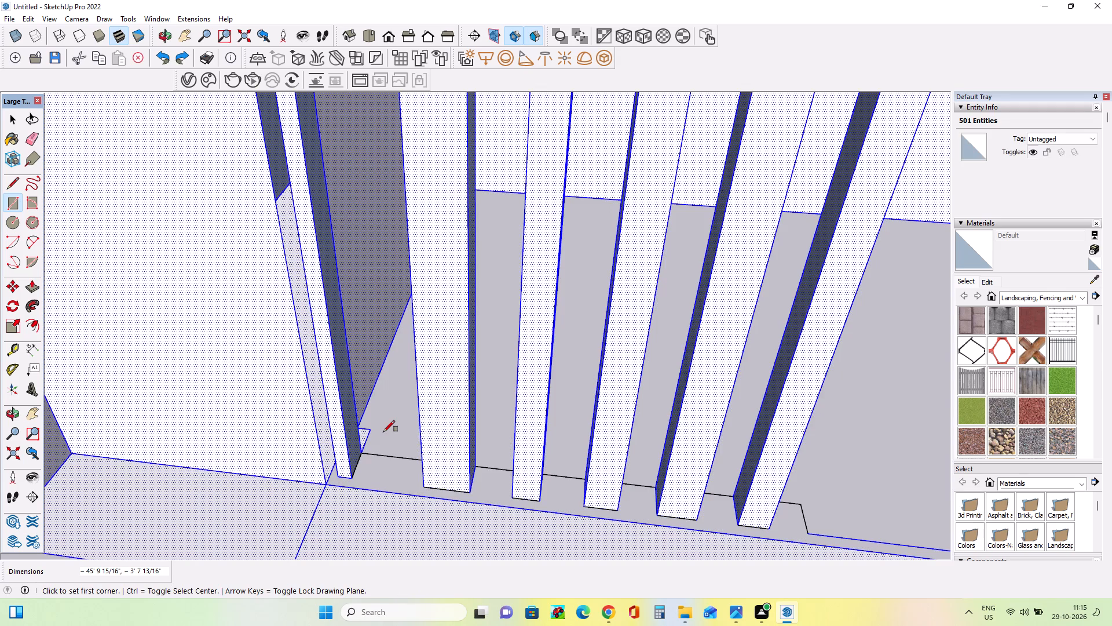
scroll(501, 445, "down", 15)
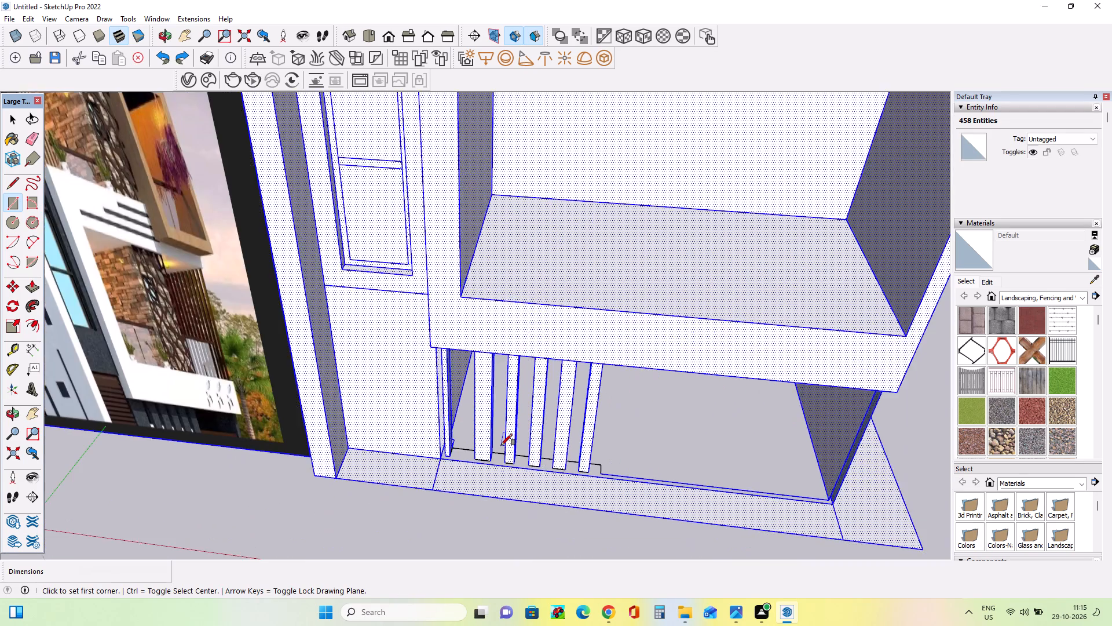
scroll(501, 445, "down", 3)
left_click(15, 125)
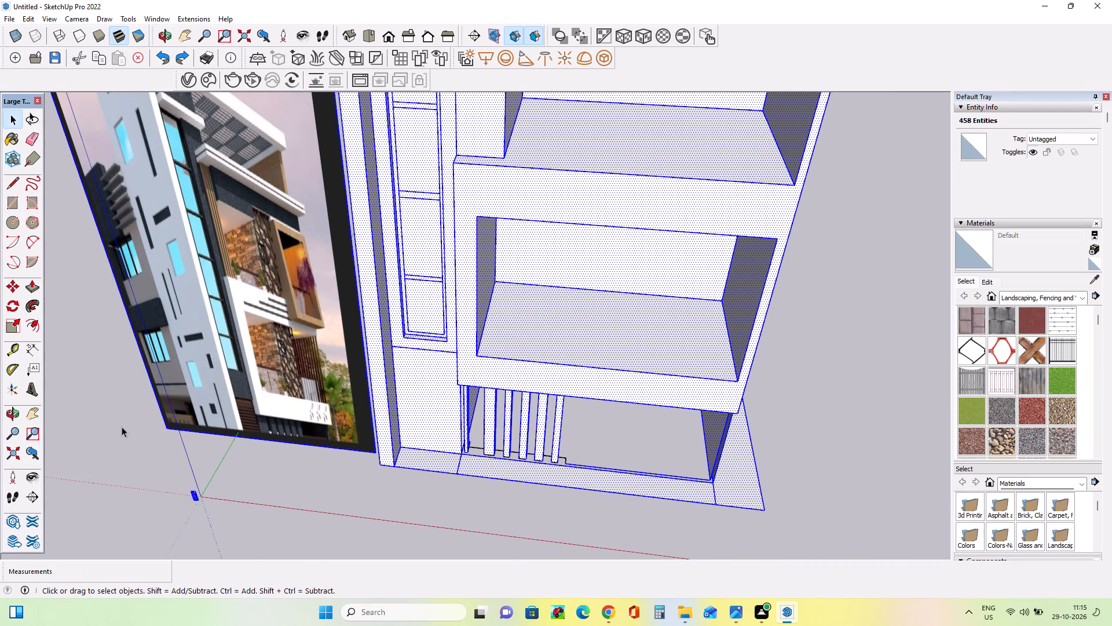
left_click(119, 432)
Push/Pull the inner side face of the first ground-floor slat outward about 4' 8 3/16" to widen the slat.
middle_click_drag(202, 470, 214, 421)
scroll(544, 540, "up", 3)
scroll(580, 468, "up", 2)
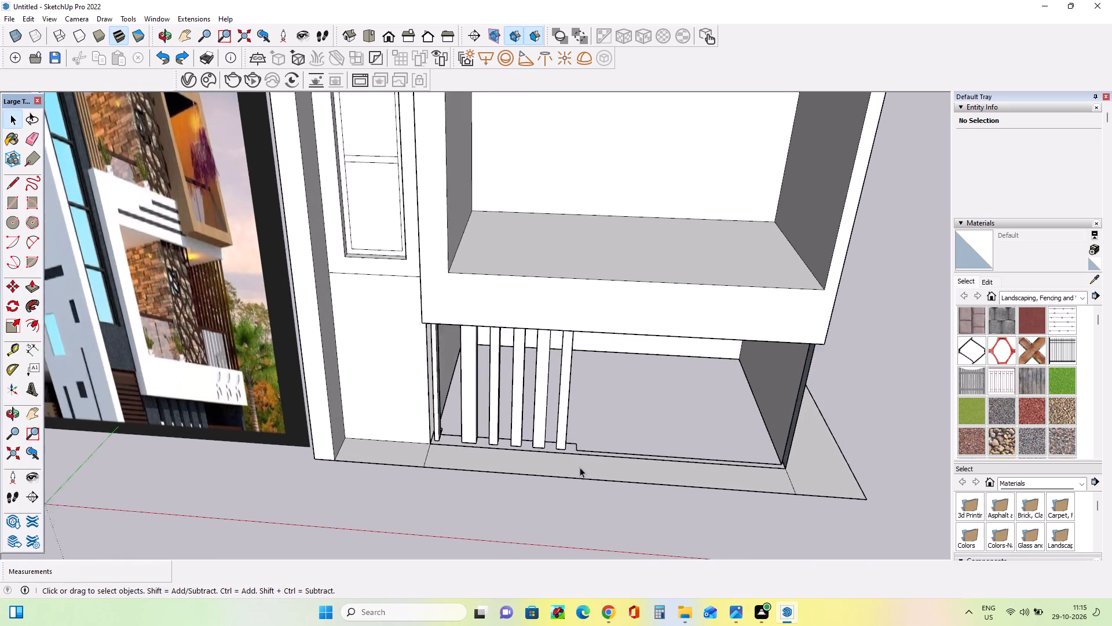
scroll(580, 467, "up", 1)
middle_click_drag(580, 465, 434, 444)
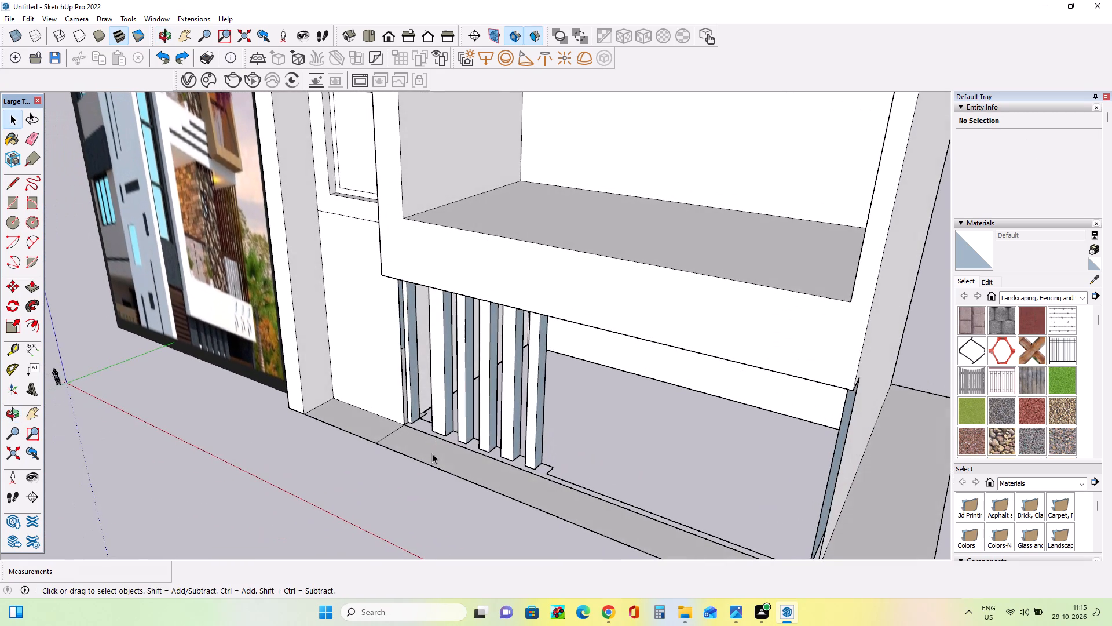
middle_click_drag(577, 525, 609, 513)
middle_click_drag(401, 481, 531, 479)
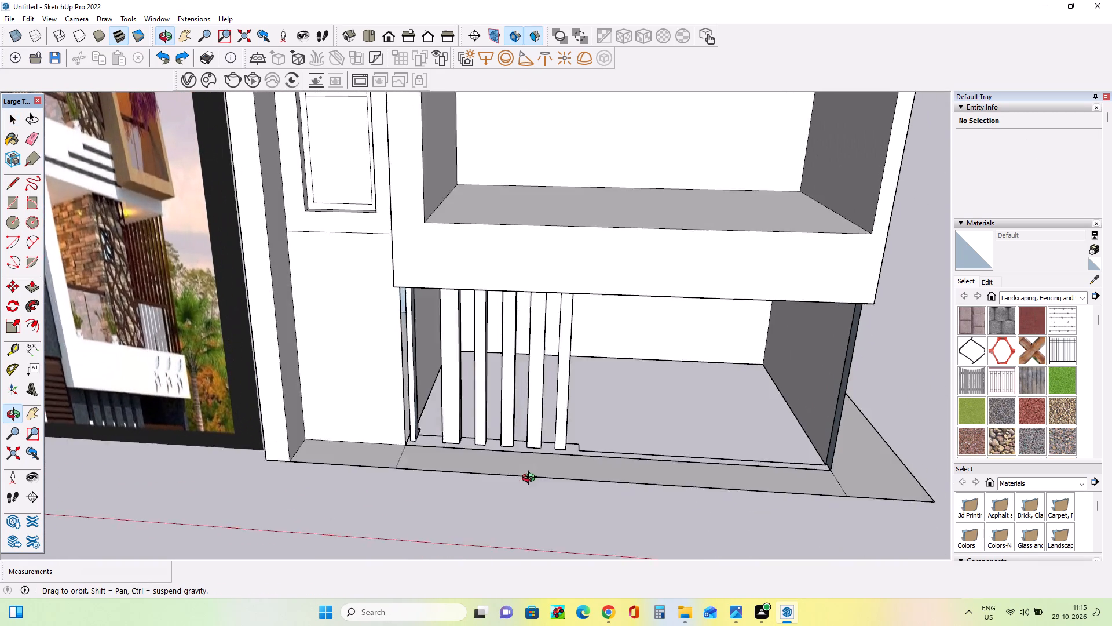
middle_click_drag(531, 479, 533, 467)
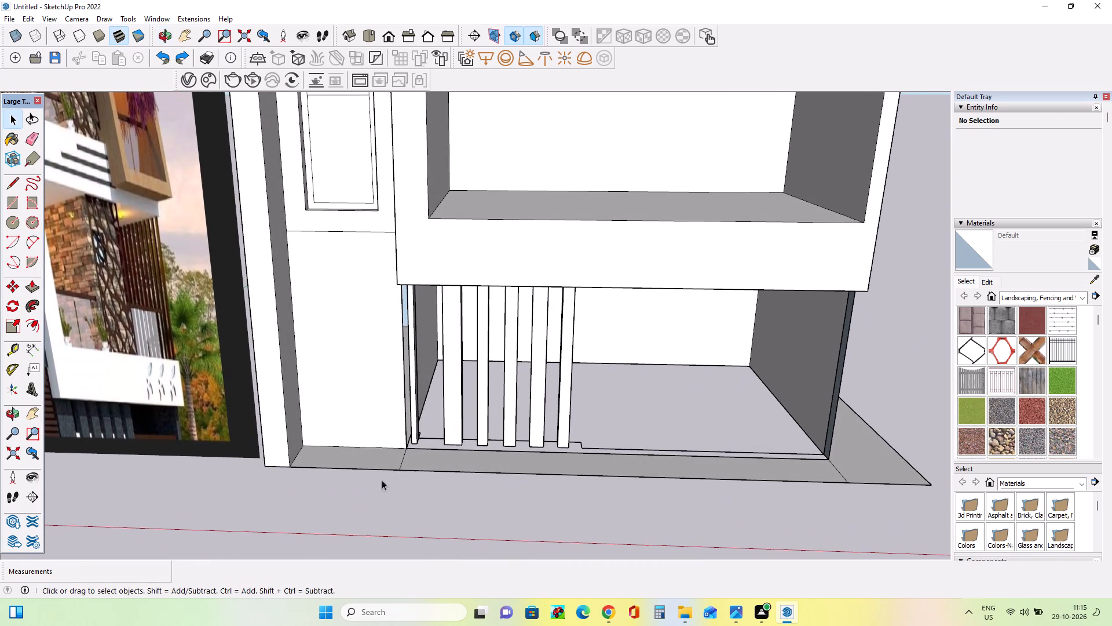
middle_click_drag(346, 492, 306, 541)
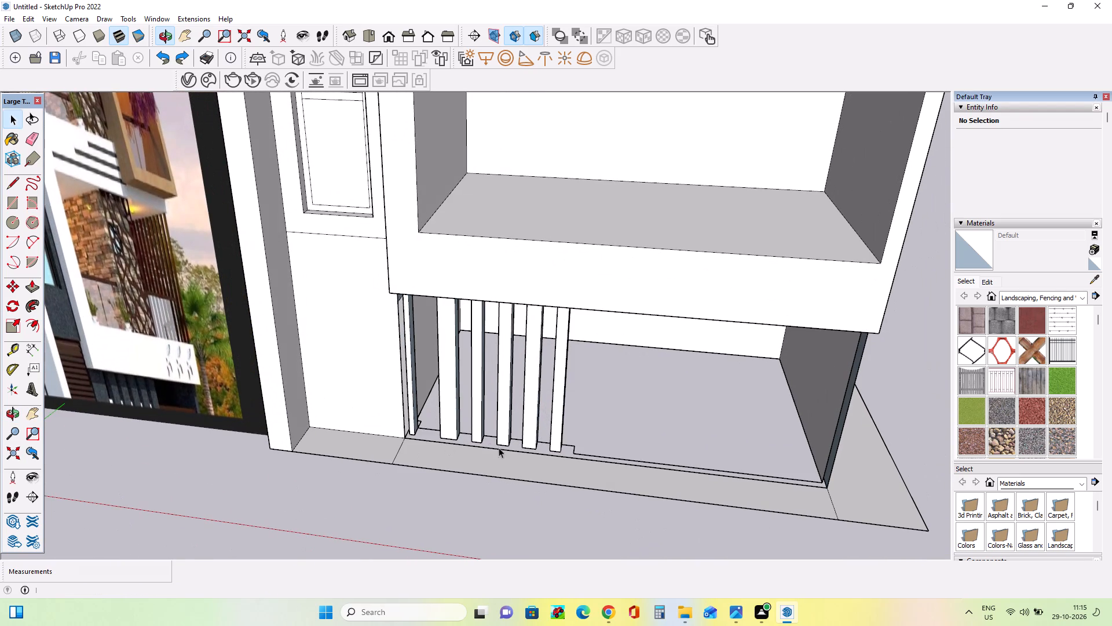
middle_click_drag(507, 436, 634, 347)
middle_click_drag(557, 424, 411, 426)
left_click(32, 286)
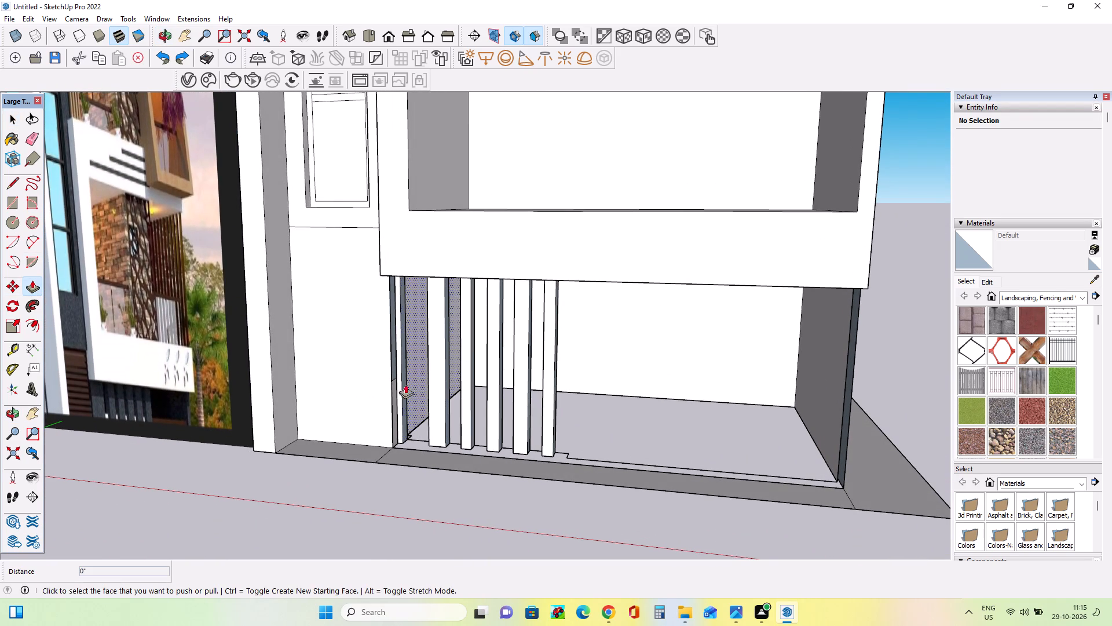
left_click_drag(403, 390, 417, 396)
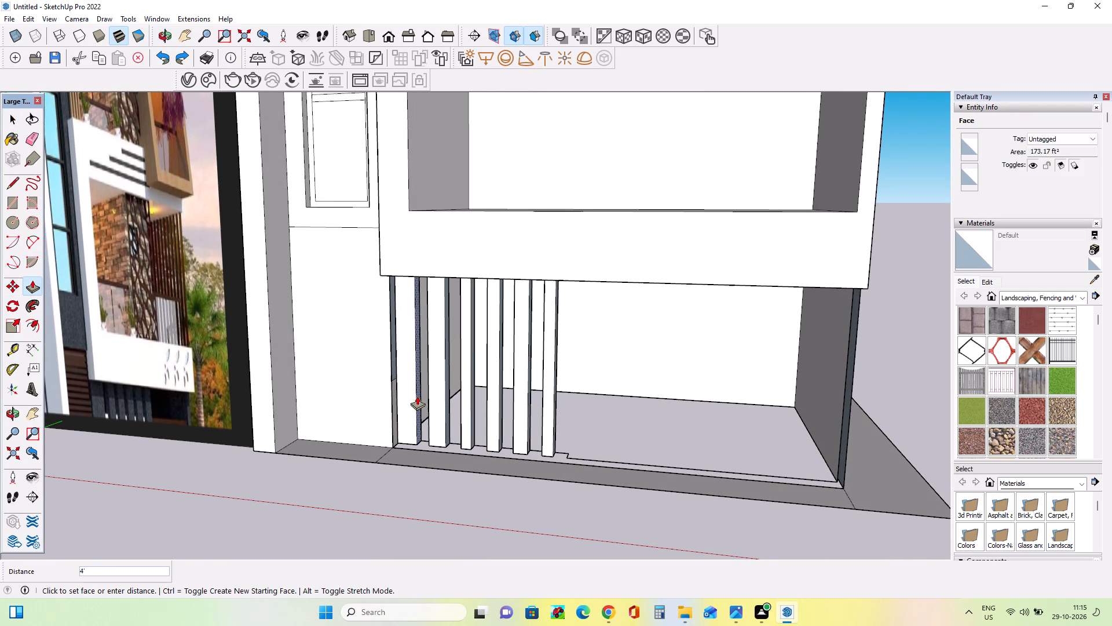
left_click_drag(417, 396, 418, 396)
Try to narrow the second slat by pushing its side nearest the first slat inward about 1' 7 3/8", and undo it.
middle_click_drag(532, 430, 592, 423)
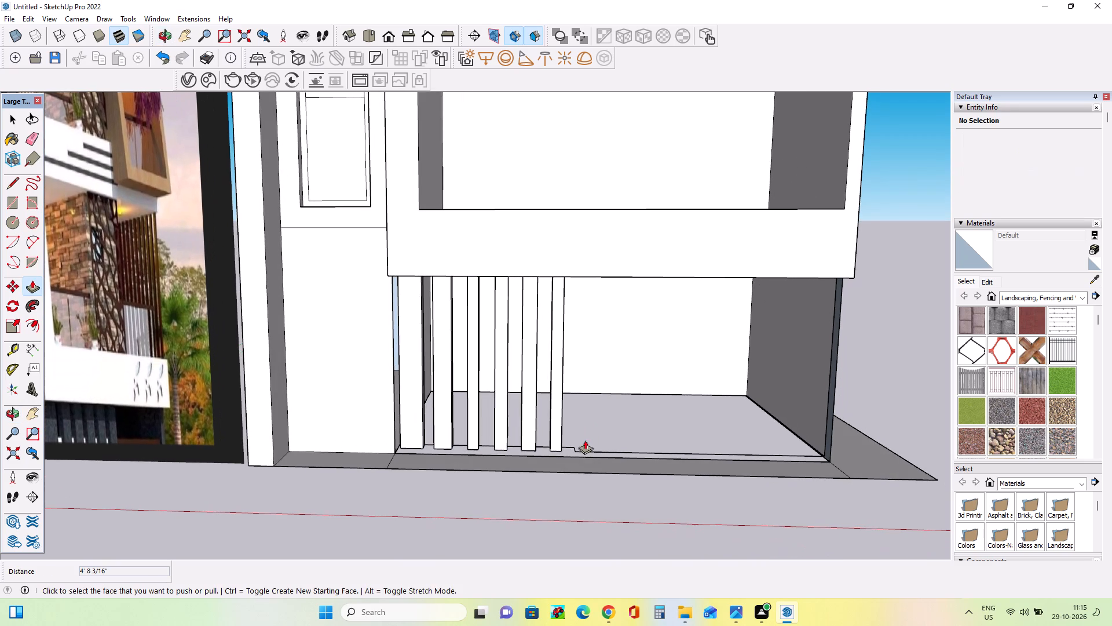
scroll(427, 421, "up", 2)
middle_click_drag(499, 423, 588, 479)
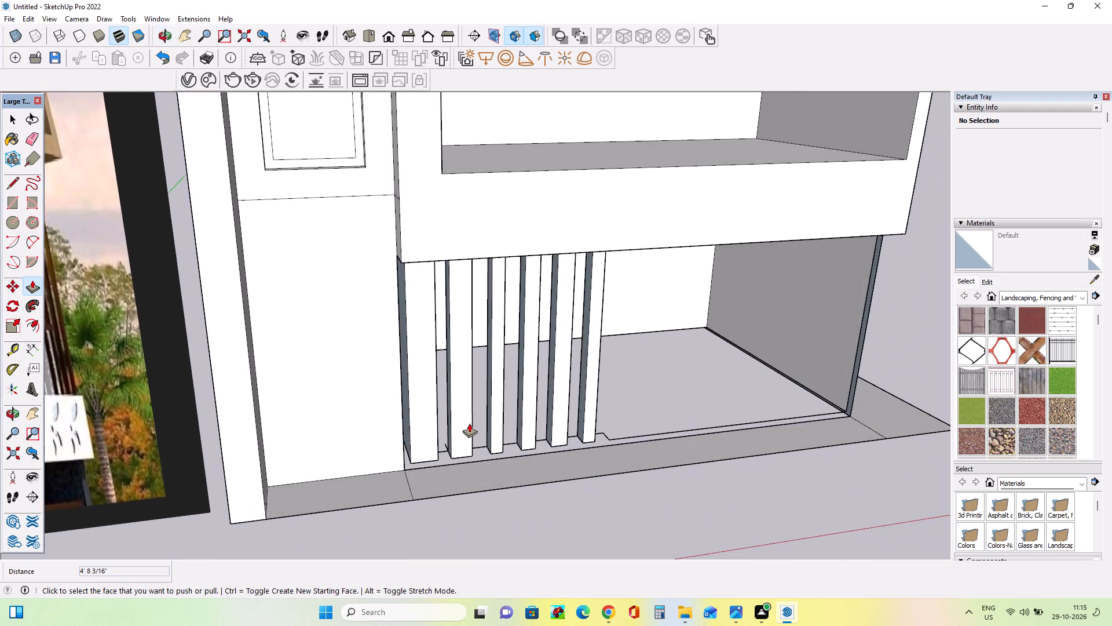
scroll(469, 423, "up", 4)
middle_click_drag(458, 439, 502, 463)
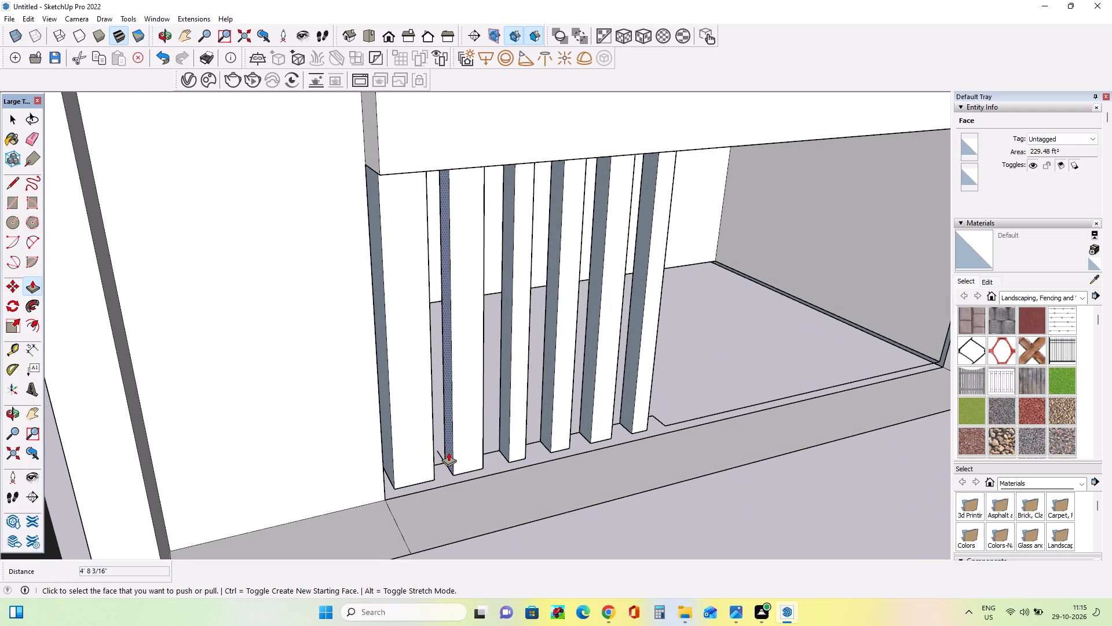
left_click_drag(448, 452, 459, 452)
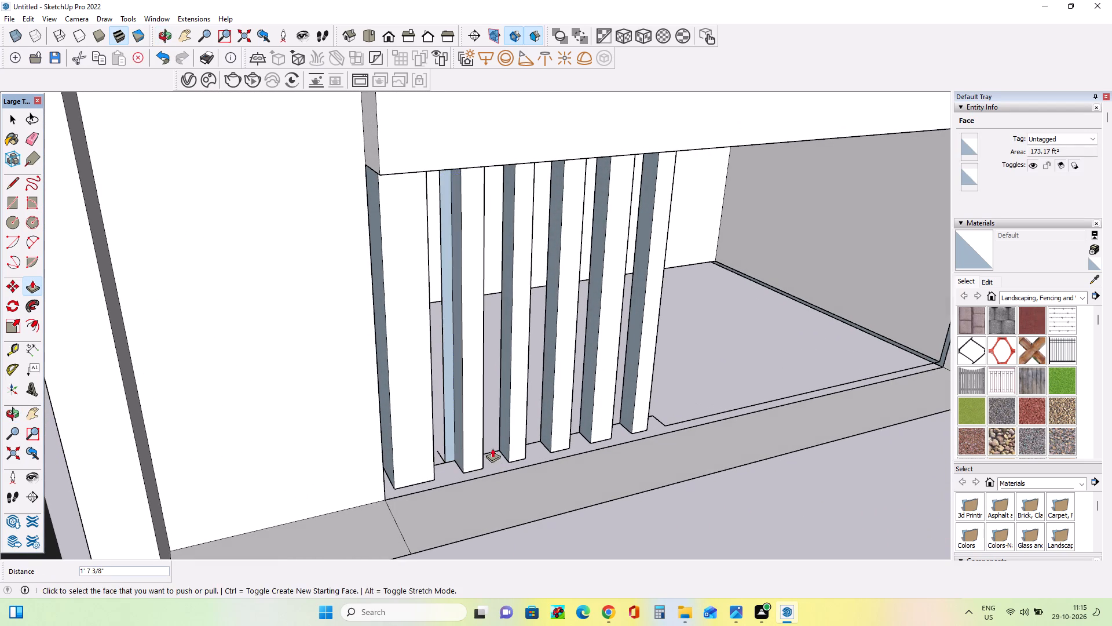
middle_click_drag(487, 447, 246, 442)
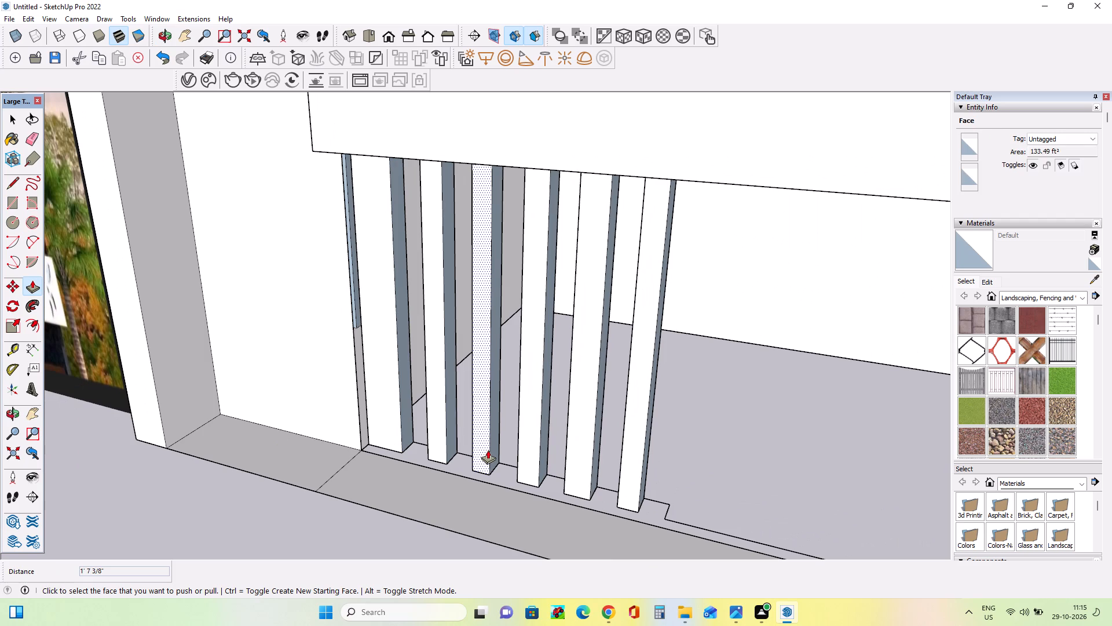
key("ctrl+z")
Push the second slat's side face nearest the third slat inward about 1' 2 5/8" to narrow the slat.
middle_click_drag(482, 454, 433, 453)
left_click_drag(448, 446, 441, 446)
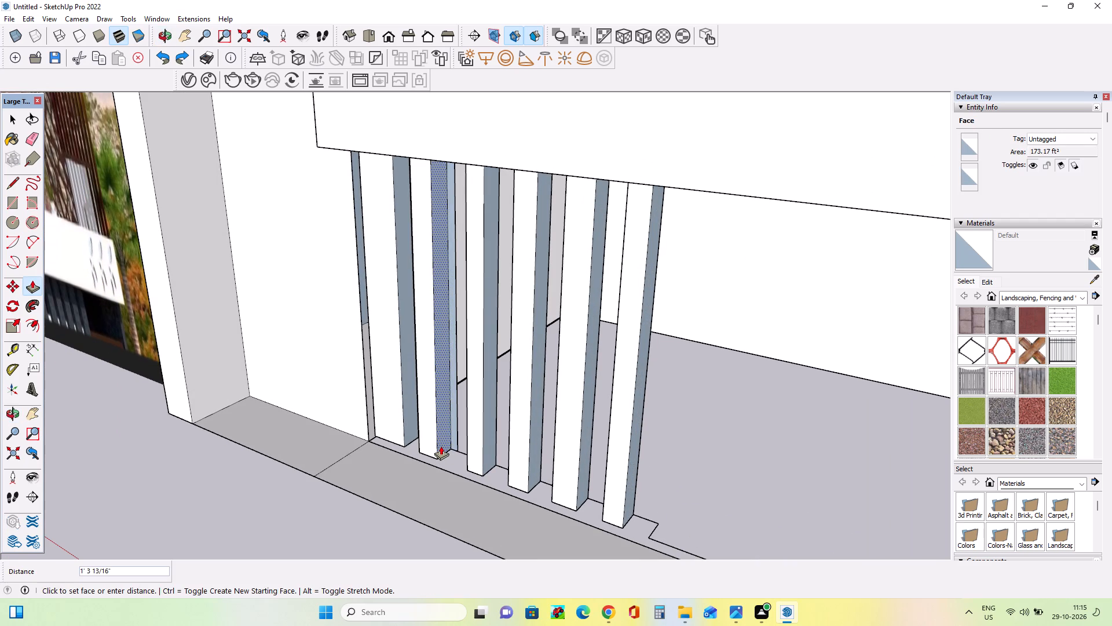
left_click_drag(441, 446, 441, 446)
Erase the leftover face strip beside the narrowed second slat by removing its vertical edge.
middle_click_drag(474, 456, 667, 435)
middle_click_drag(438, 438, 449, 447)
middle_click_drag(528, 449, 511, 424)
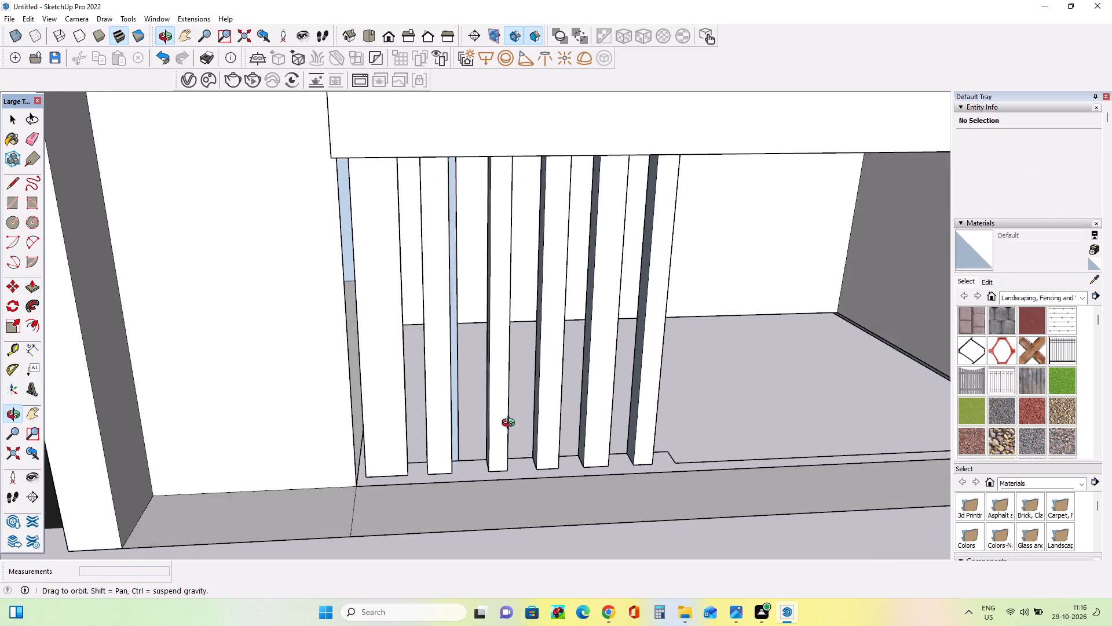
middle_click_drag(511, 424, 498, 390)
middle_click_drag(490, 394, 468, 403)
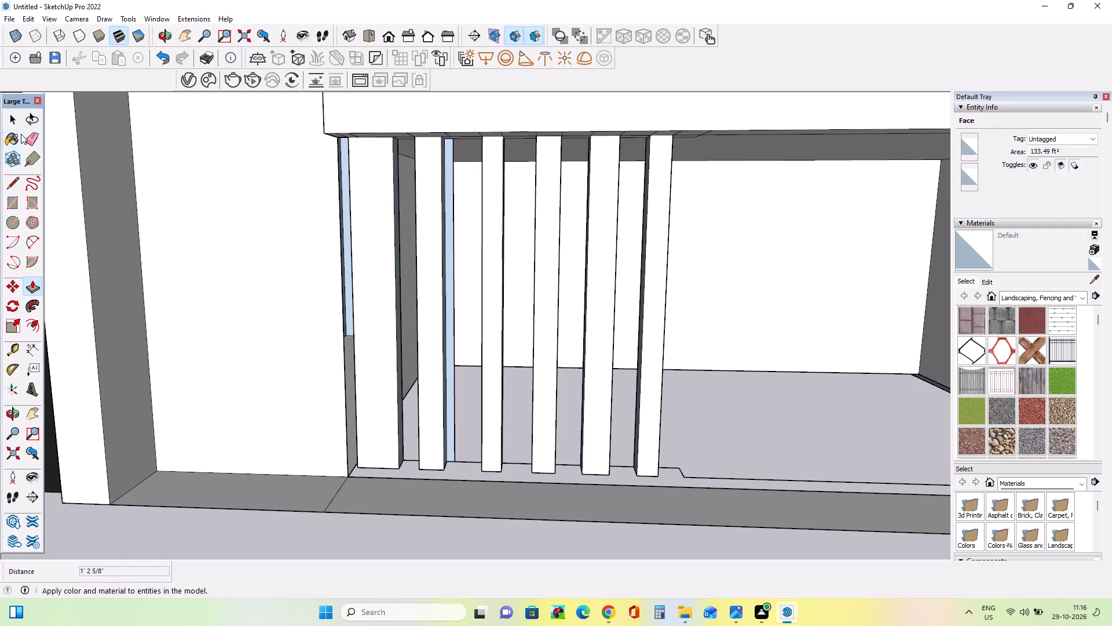
left_click(26, 136)
left_click(451, 384)
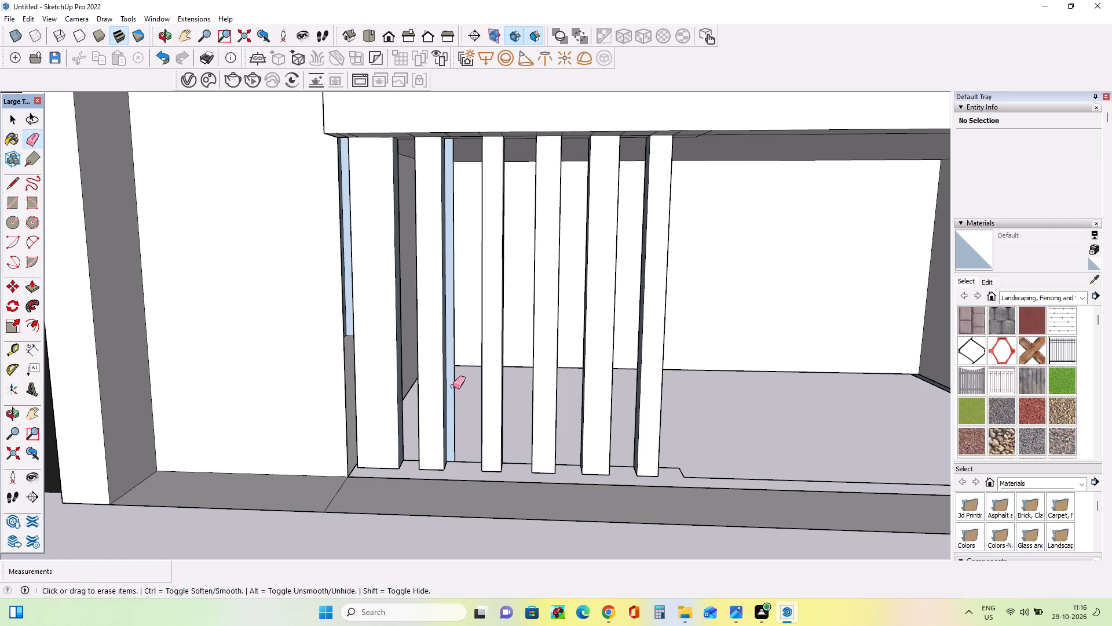
Examine the ground-floor slats and the overall facade from several angles and distances against the reference image.
middle_click_drag(458, 410, 480, 445)
scroll(391, 446, "down", 3)
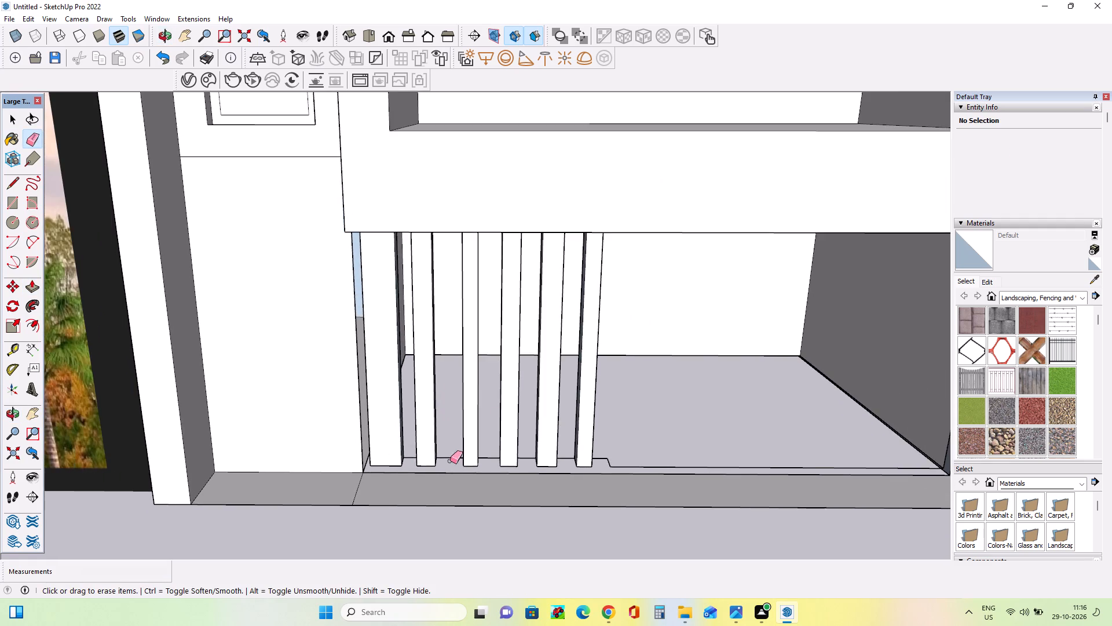
middle_click_drag(469, 445, 472, 384)
scroll(330, 432, "down", 6)
middle_click_drag(590, 460, 599, 485)
scroll(599, 483, "down", 3)
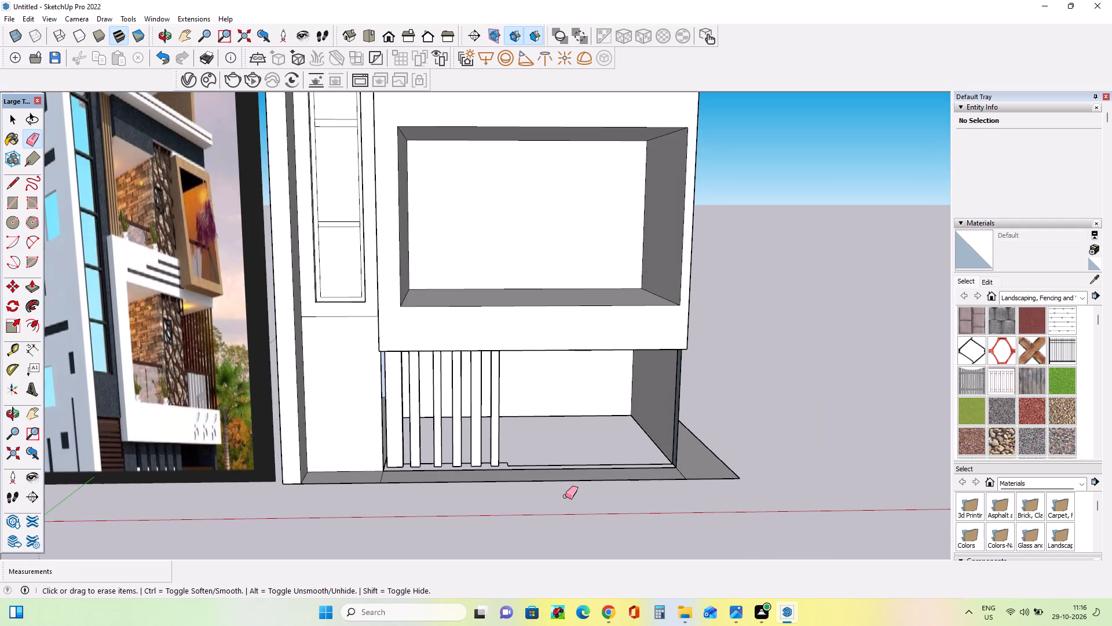
scroll(565, 496, "down", 7)
middle_click_drag(571, 468, 581, 425)
scroll(587, 397, "up", 3)
middle_click_drag(584, 410, 583, 418)
scroll(583, 418, "down", 5)
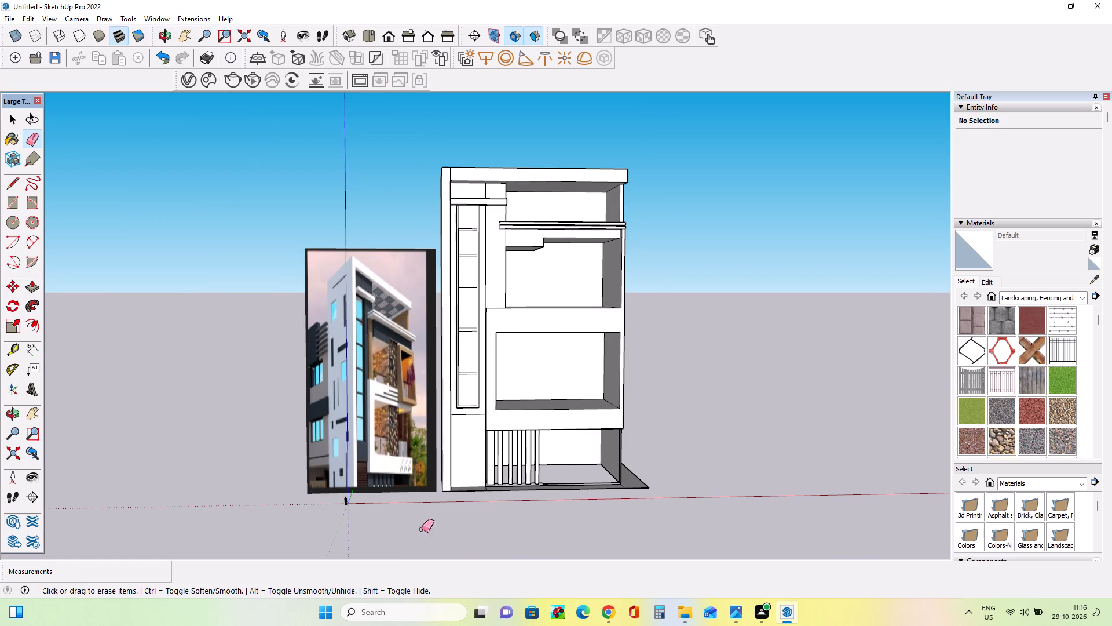
middle_click_drag(422, 427, 425, 494)
scroll(354, 508, "up", 8)
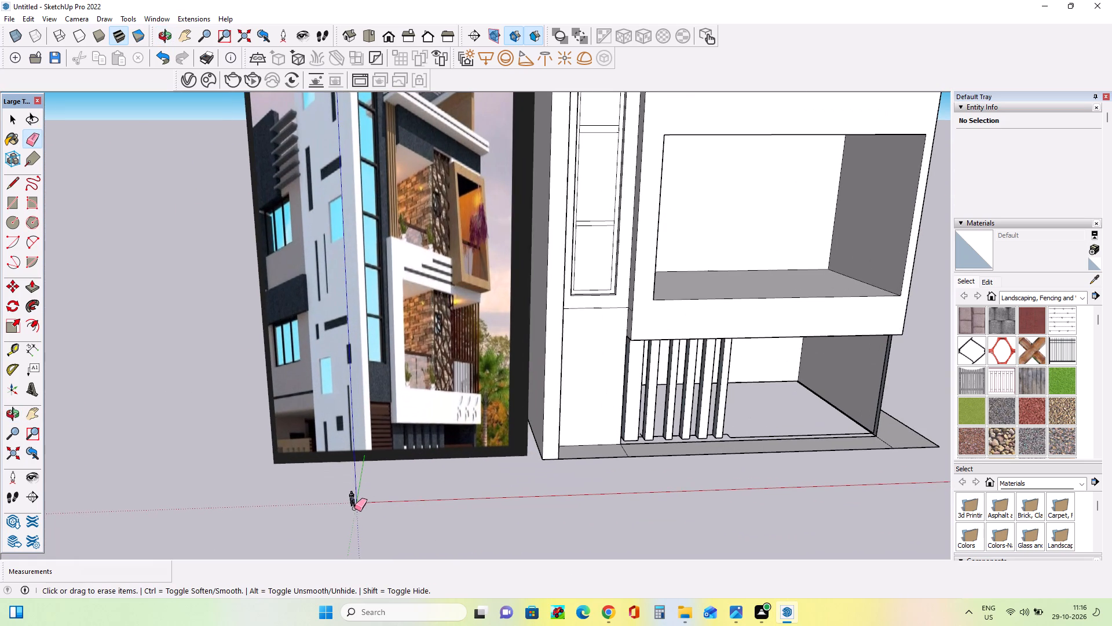
scroll(114, 566, "down", 10)
scroll(236, 547, "down", 8)
scroll(166, 527, "down", 8)
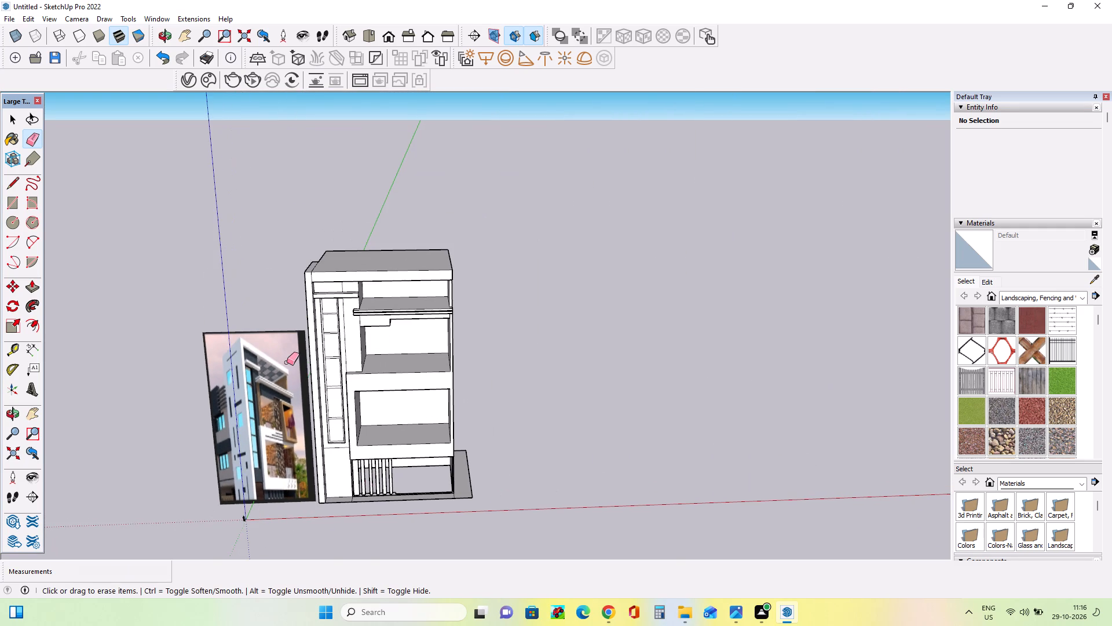
scroll(287, 362, "up", 4)
middle_click_drag(381, 350, 427, 332)
scroll(497, 339, "down", 7)
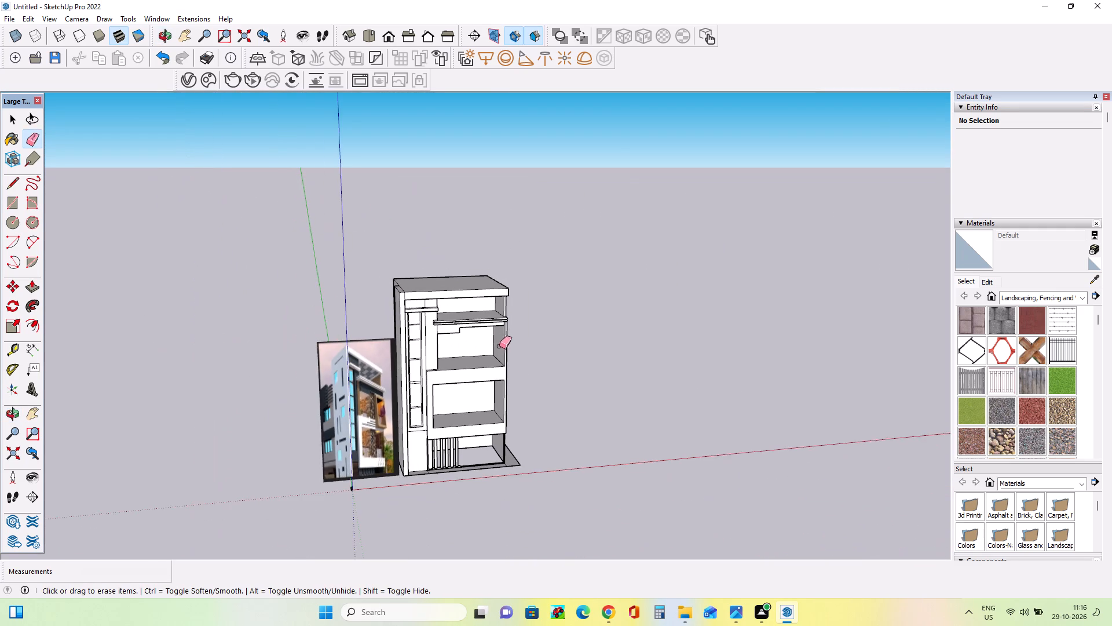
scroll(527, 468, "up", 7)
scroll(513, 468, "down", 4)
middle_click_drag(440, 391, 446, 355)
scroll(362, 347, "up", 6)
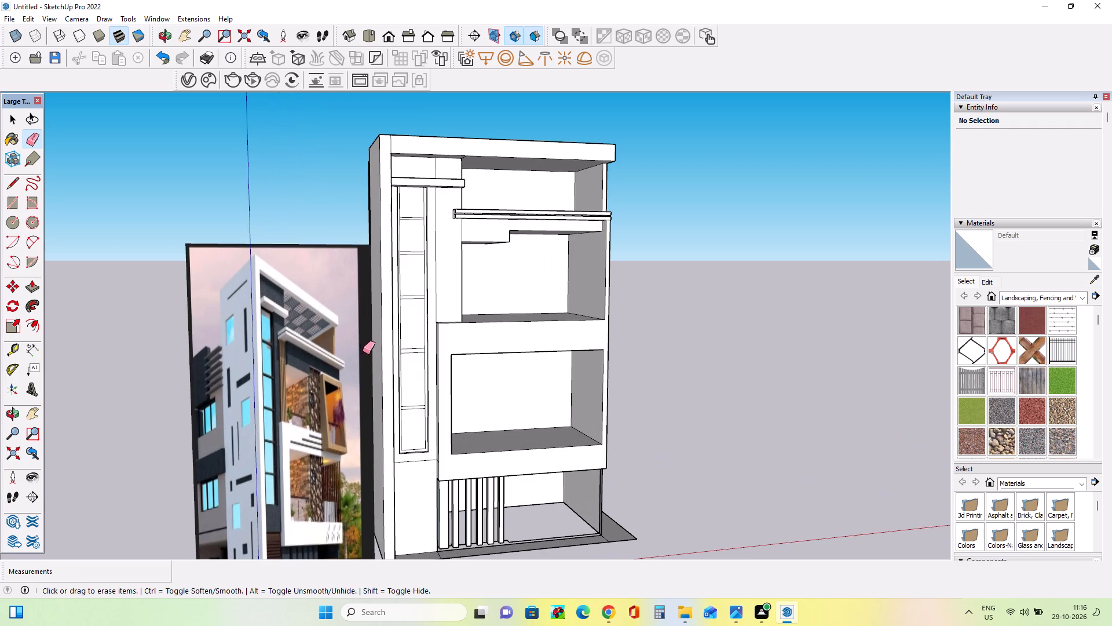
middle_click_drag(334, 381, 335, 369)
scroll(289, 390, "down", 2)
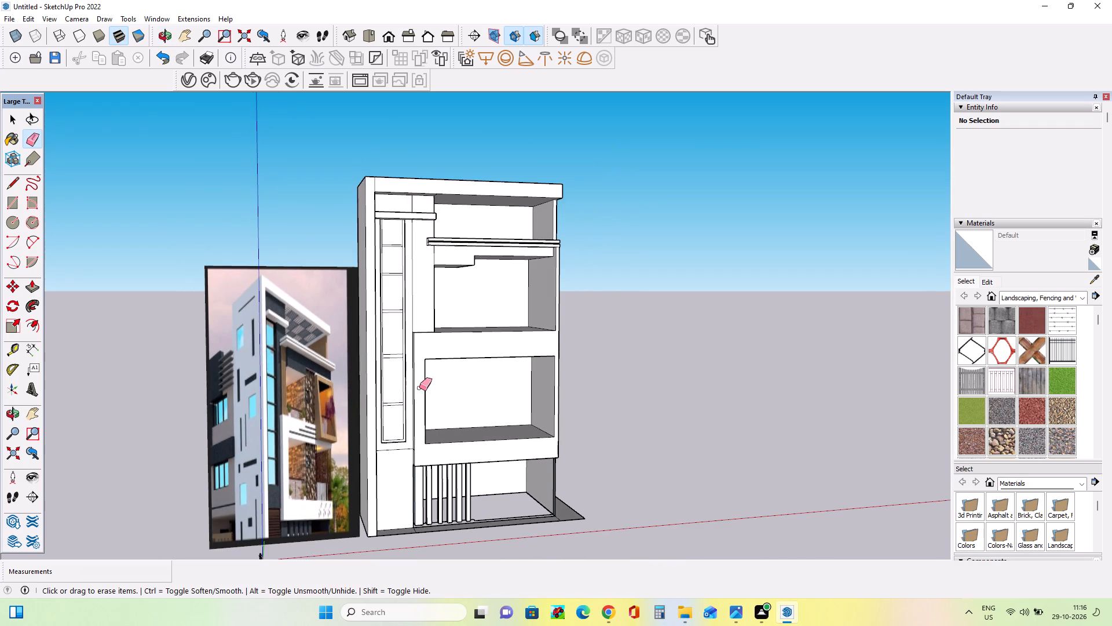
Compare the facade's openings and tall window strip with the reference image up close and from a distance.
middle_click_drag(418, 397, 412, 413)
scroll(416, 313, "up", 3)
scroll(418, 316, "down", 4)
middle_click_drag(577, 347, 470, 371)
scroll(304, 404, "up", 13)
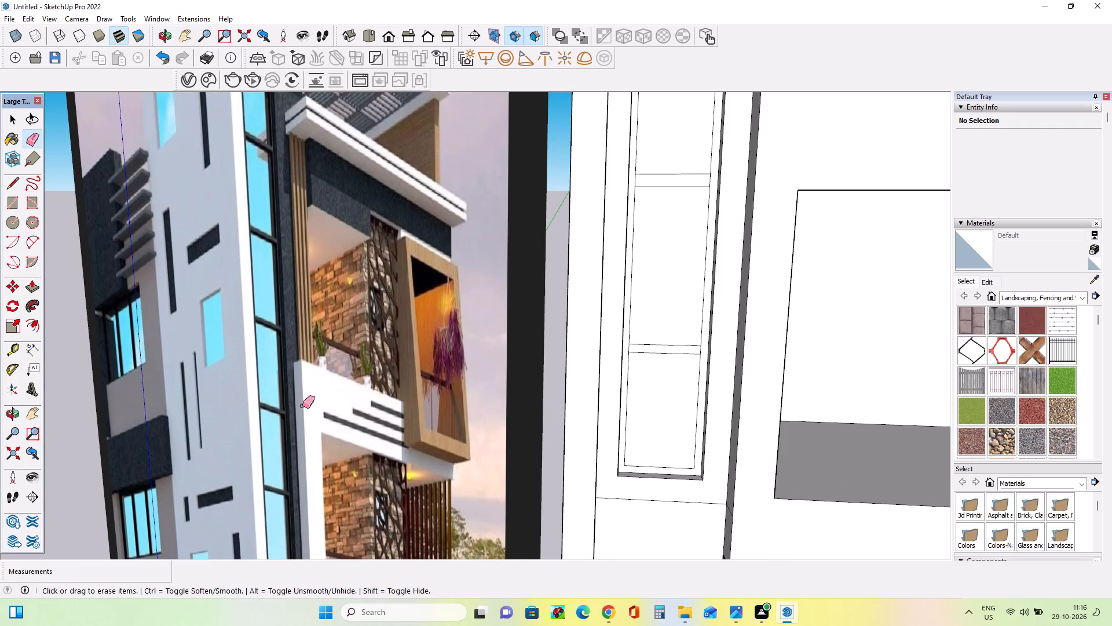
scroll(302, 406, "down", 9)
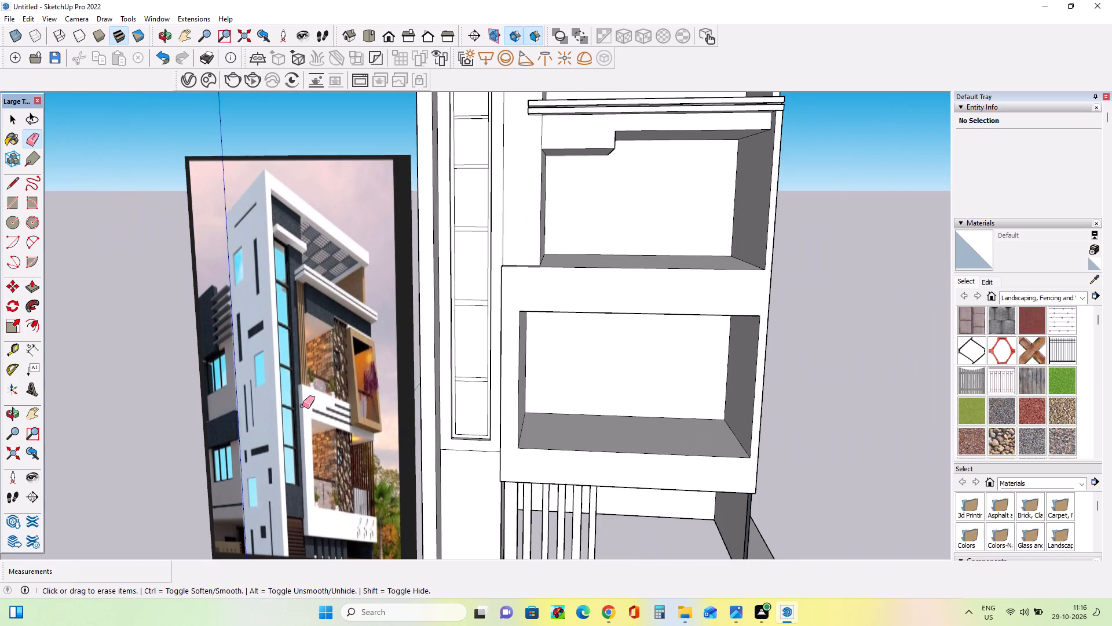
middle_click_drag(302, 406, 313, 416)
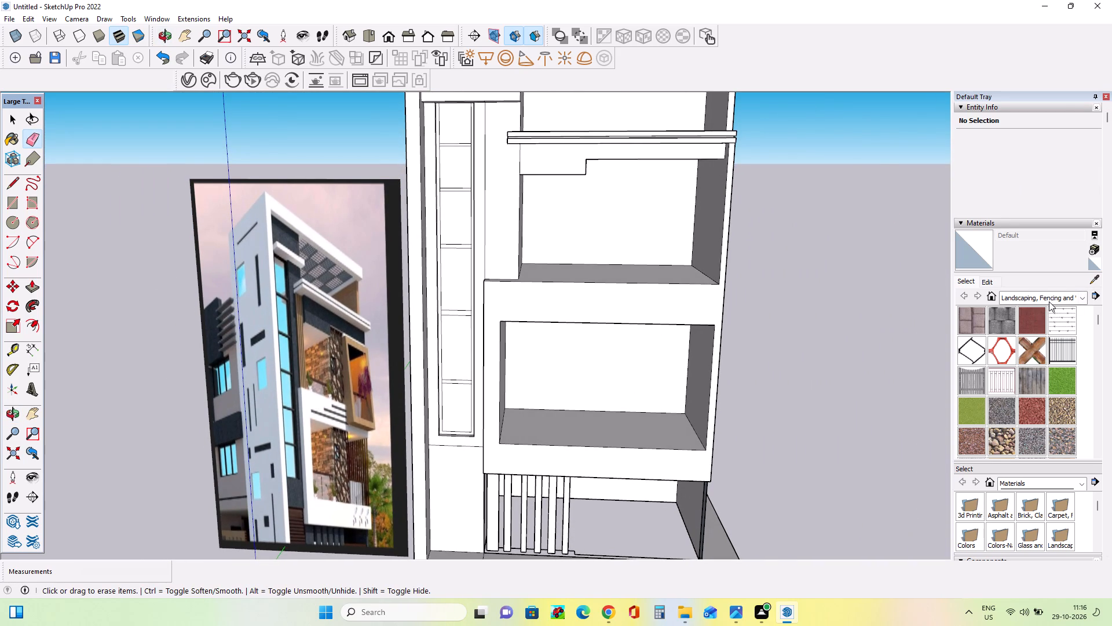
Paint the wall face surrounding the tall window with Concrete Aggregate Smoke from the Asphalt and Concrete materials.
left_click(1051, 299)
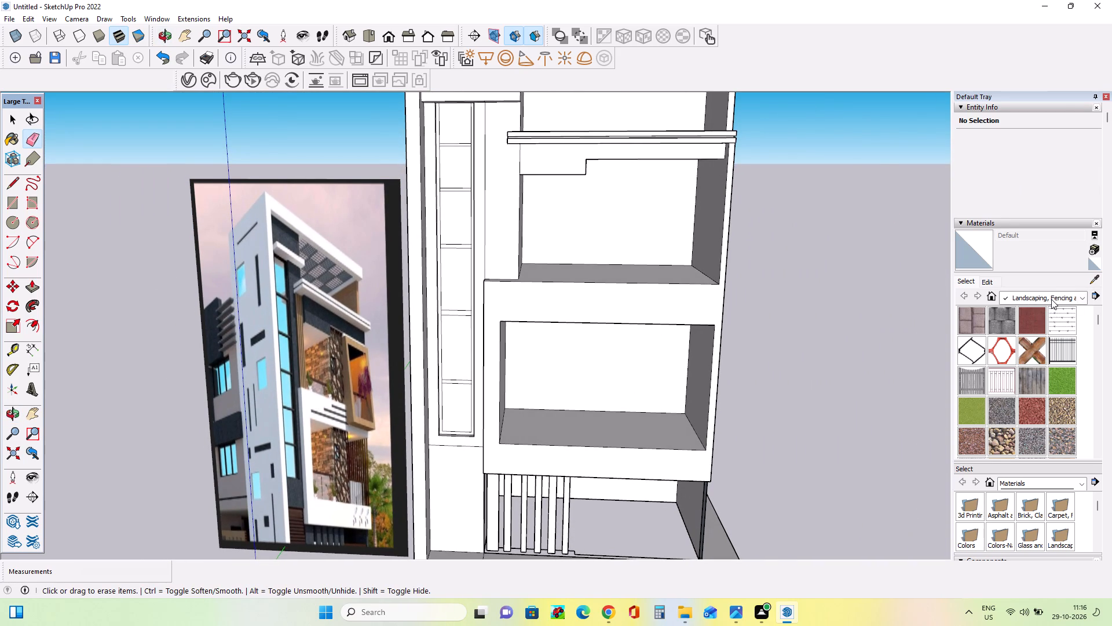
left_click(1045, 311)
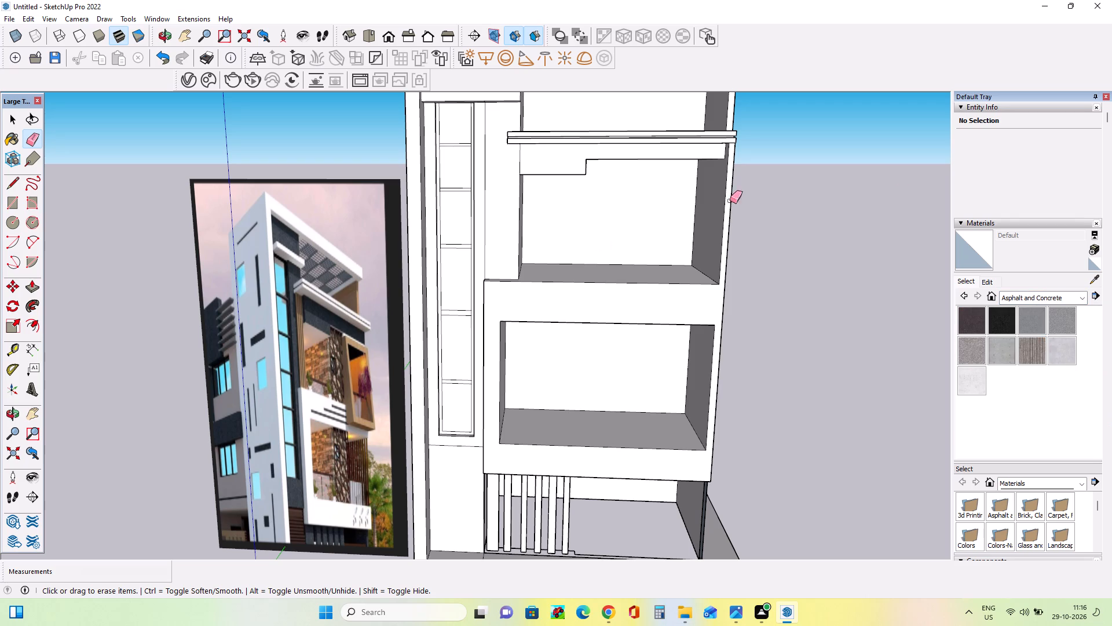
left_click(973, 326)
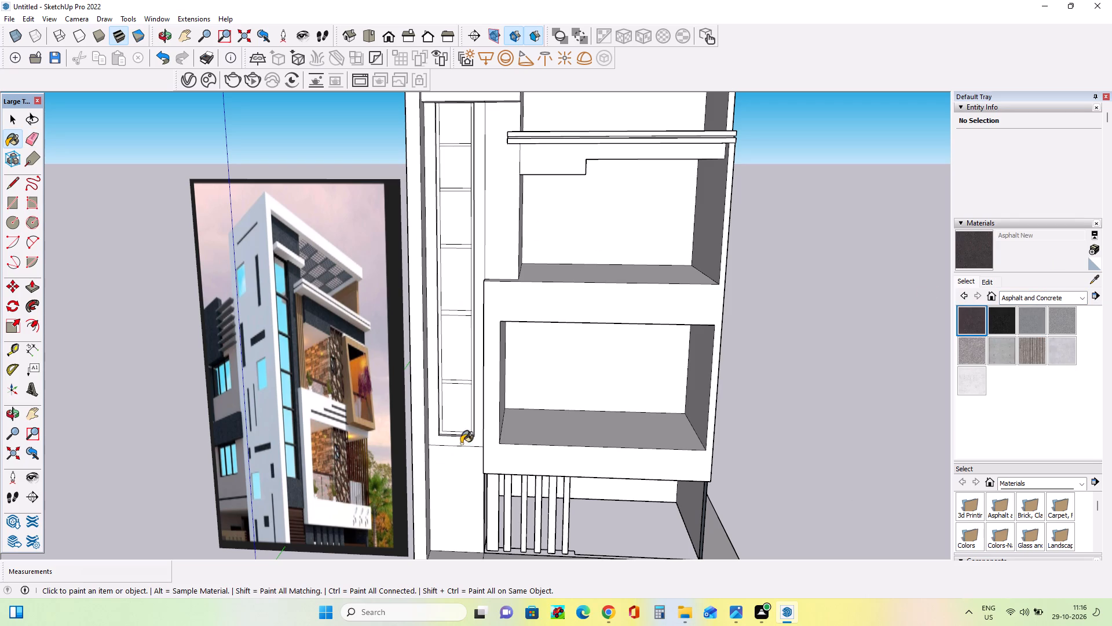
left_click(980, 356)
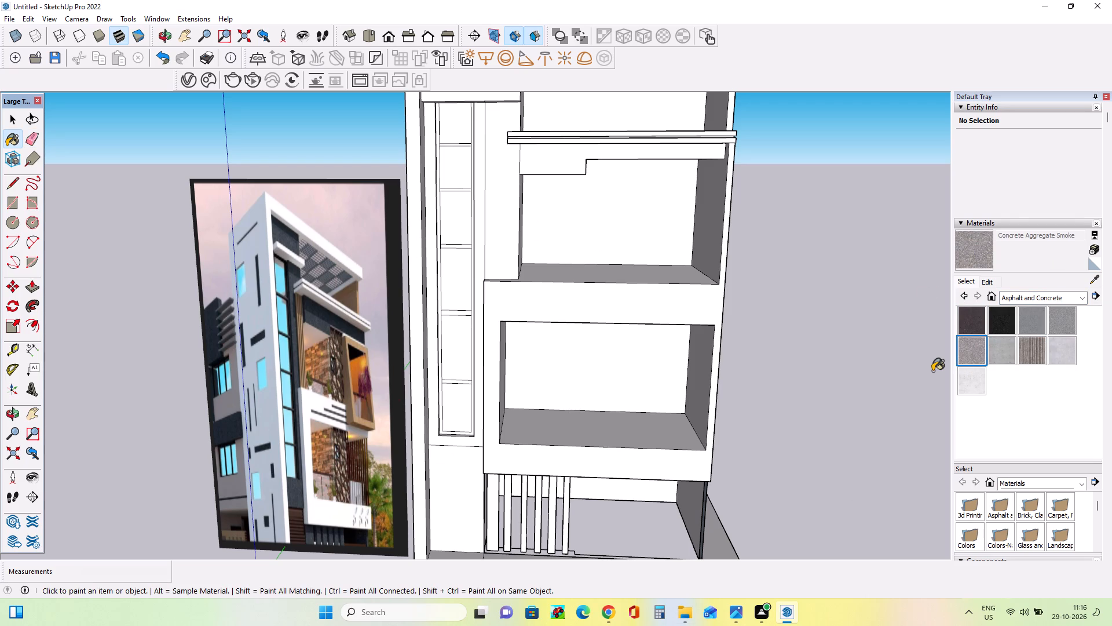
scroll(278, 330, "up", 12)
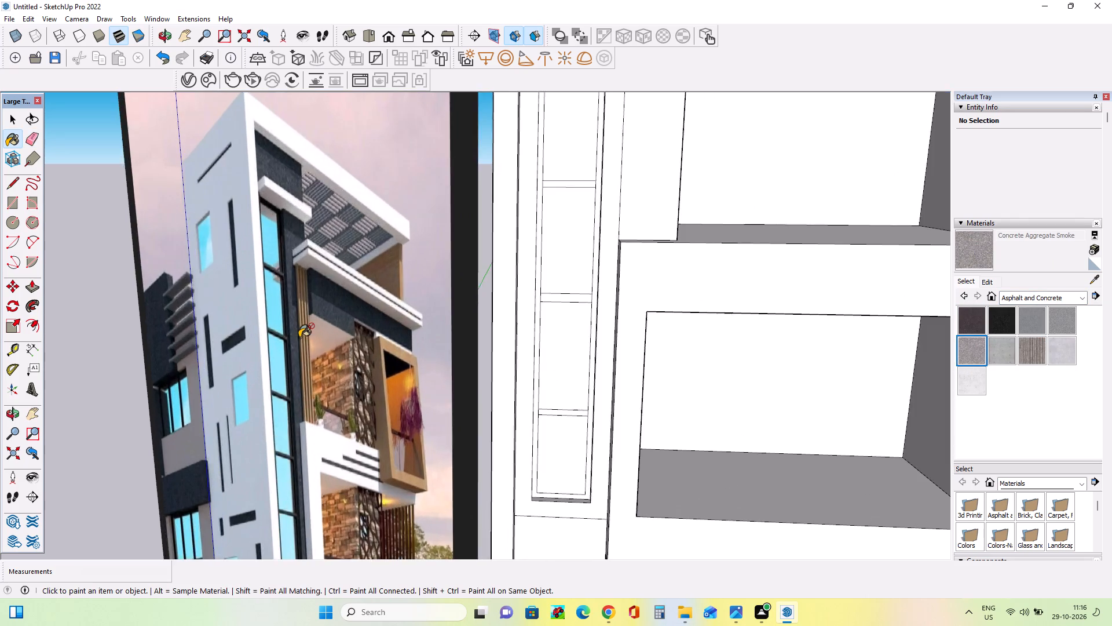
scroll(301, 337, "up", 9)
scroll(299, 339, "down", 16)
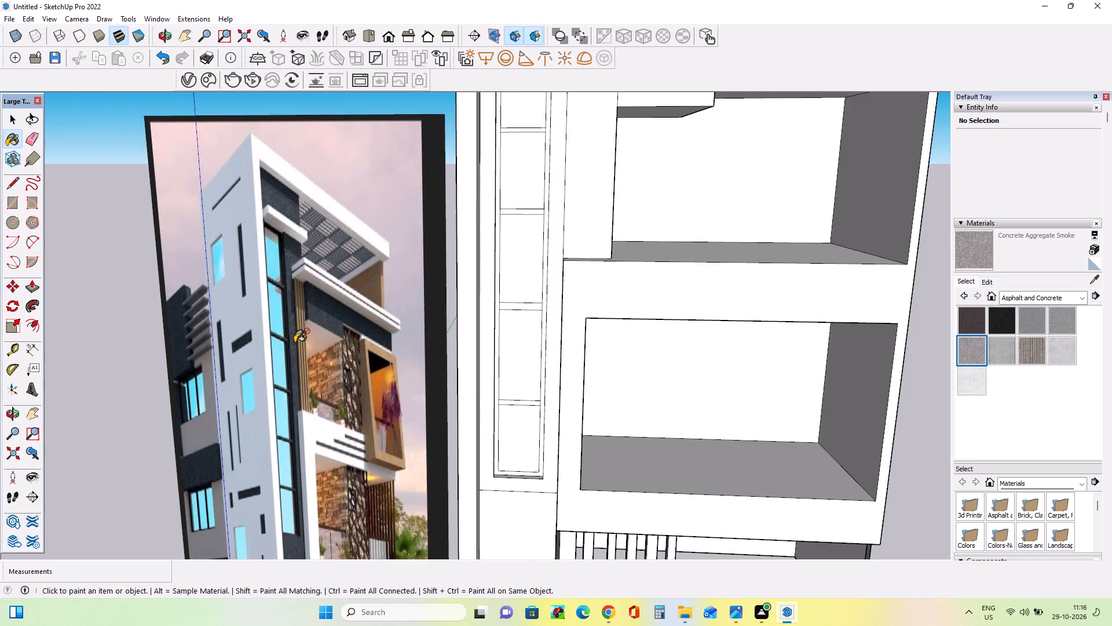
scroll(303, 341, "down", 3)
middle_click_drag(584, 337, 591, 346)
scroll(438, 310, "up", 4)
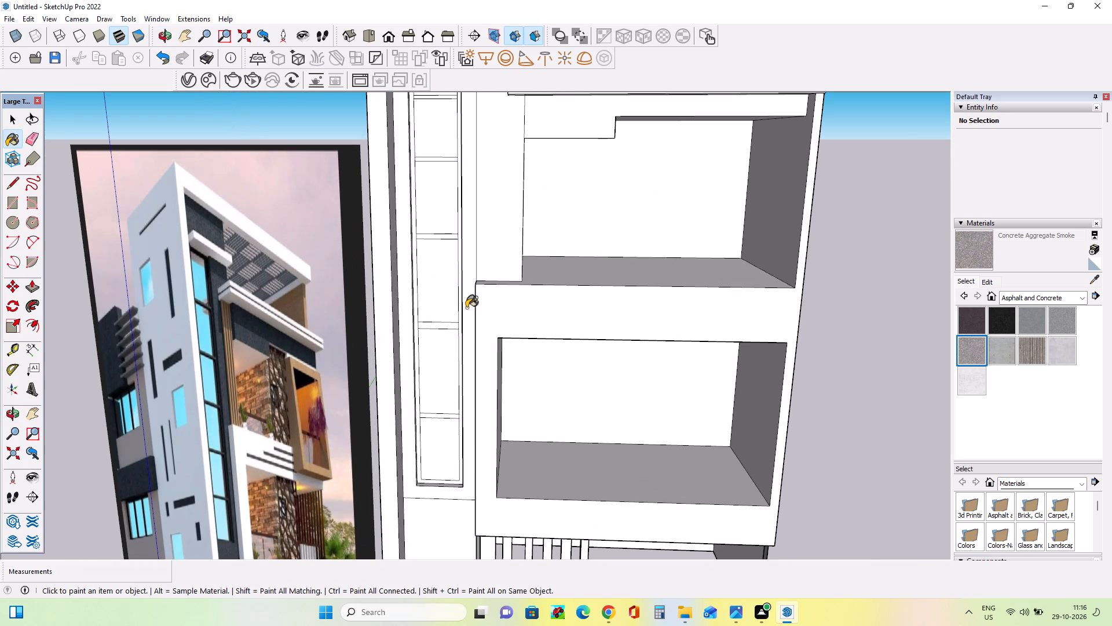
left_click(466, 308)
Create a darker variant of Concrete Aggregate Smoke and paint the tall window's surrounding face with it.
scroll(544, 316, "down", 9)
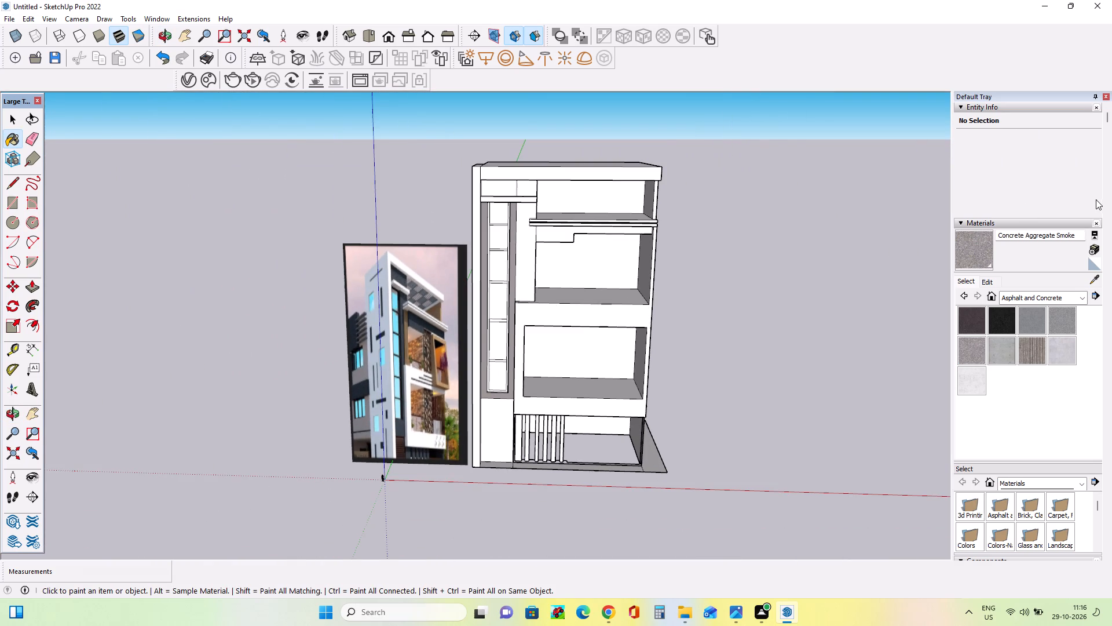
left_click(1097, 252)
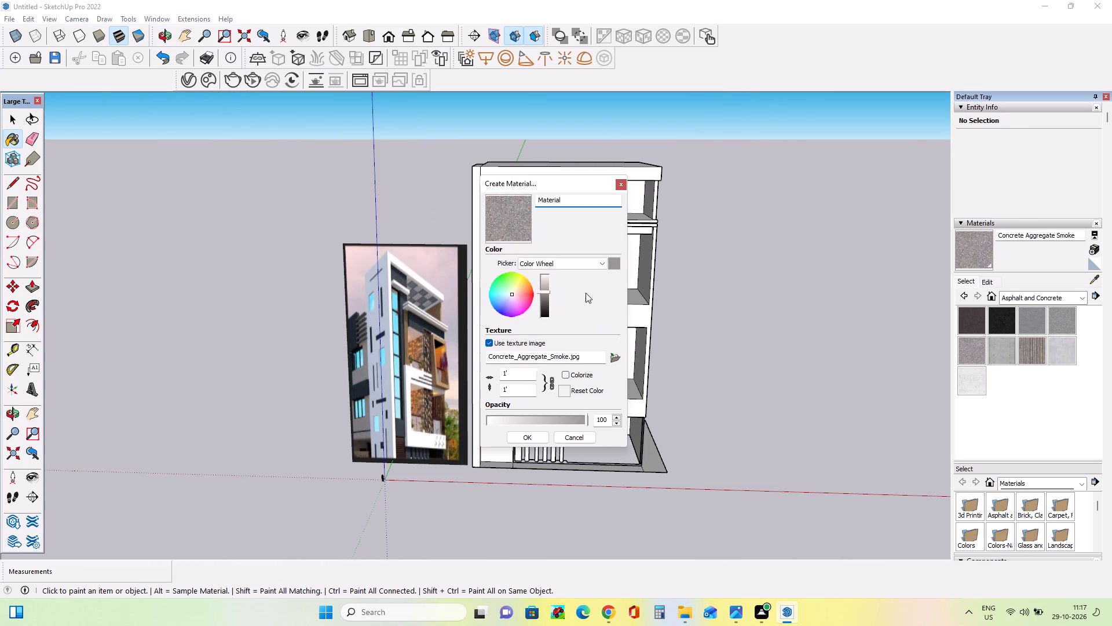
left_click(544, 301)
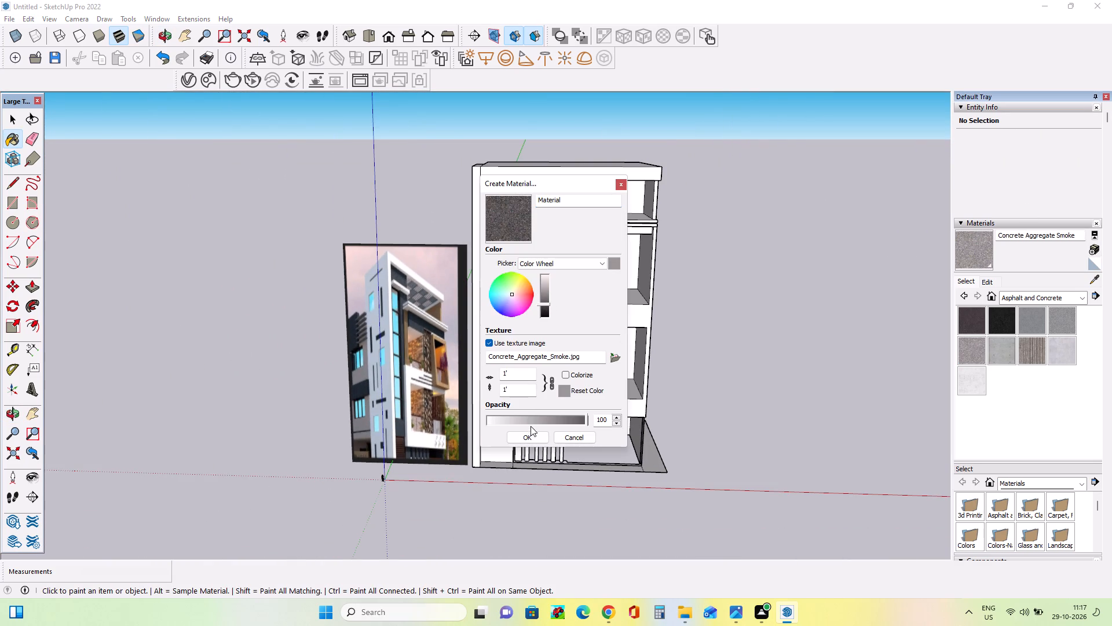
left_click(531, 441)
scroll(398, 386, "up", 7)
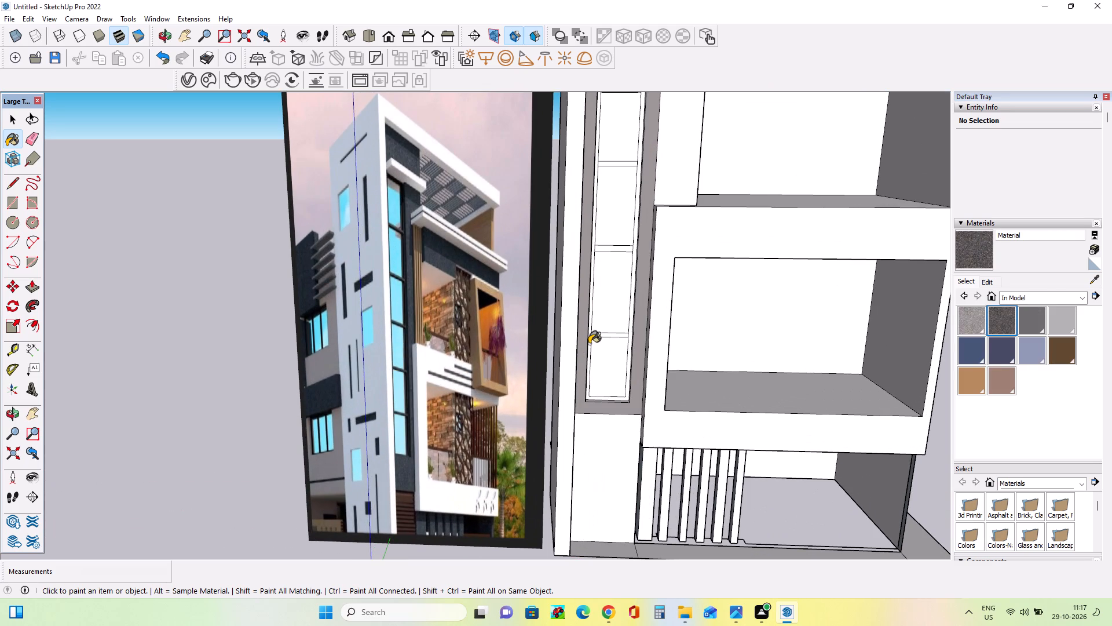
left_click(638, 356)
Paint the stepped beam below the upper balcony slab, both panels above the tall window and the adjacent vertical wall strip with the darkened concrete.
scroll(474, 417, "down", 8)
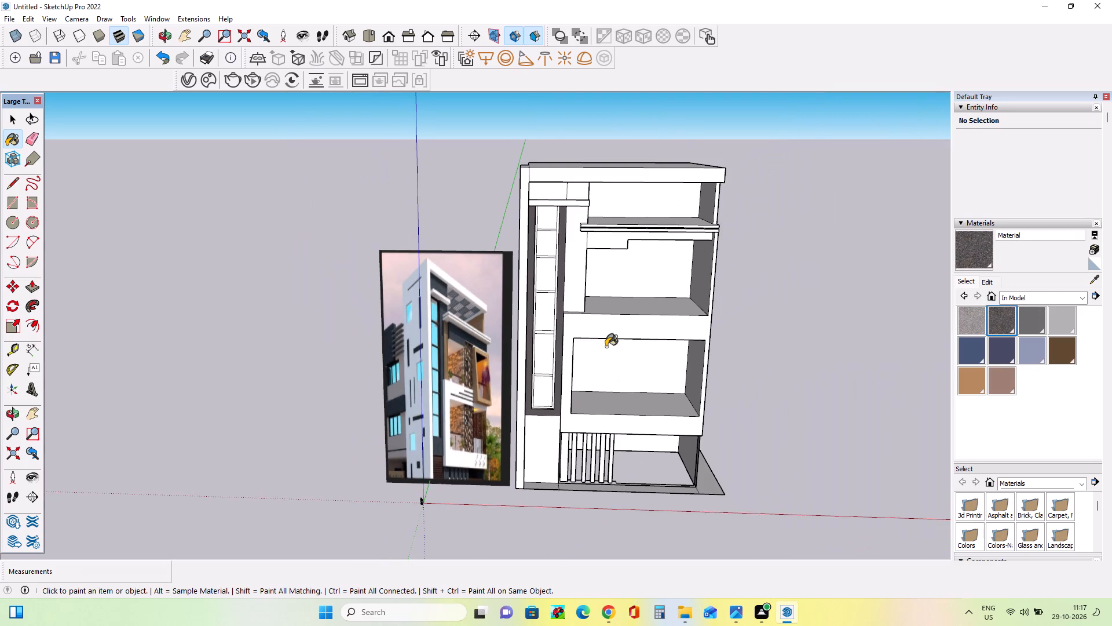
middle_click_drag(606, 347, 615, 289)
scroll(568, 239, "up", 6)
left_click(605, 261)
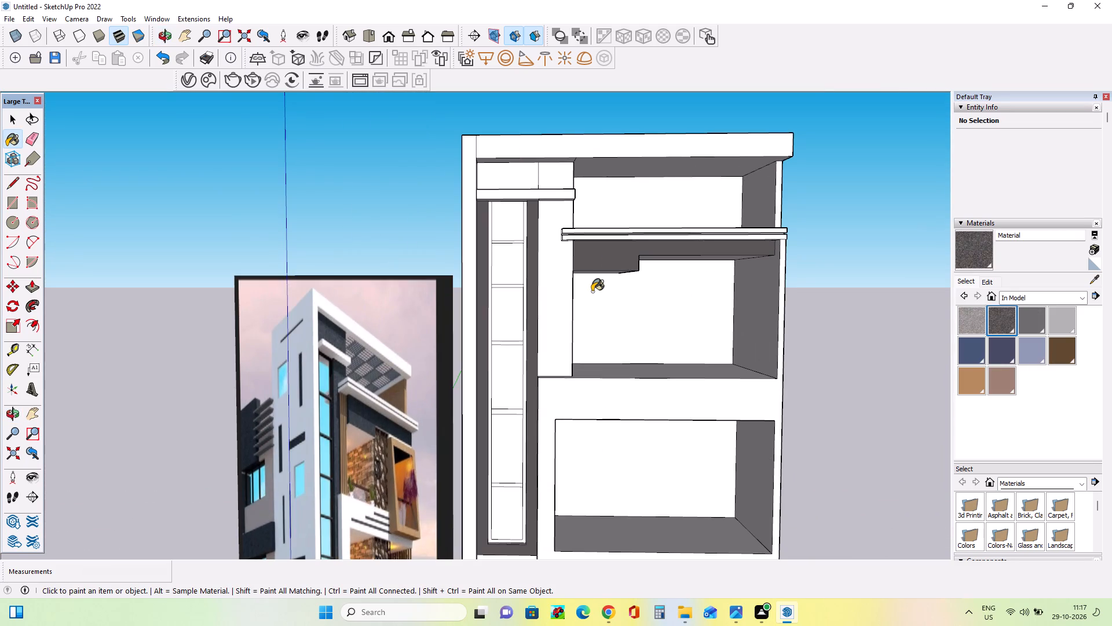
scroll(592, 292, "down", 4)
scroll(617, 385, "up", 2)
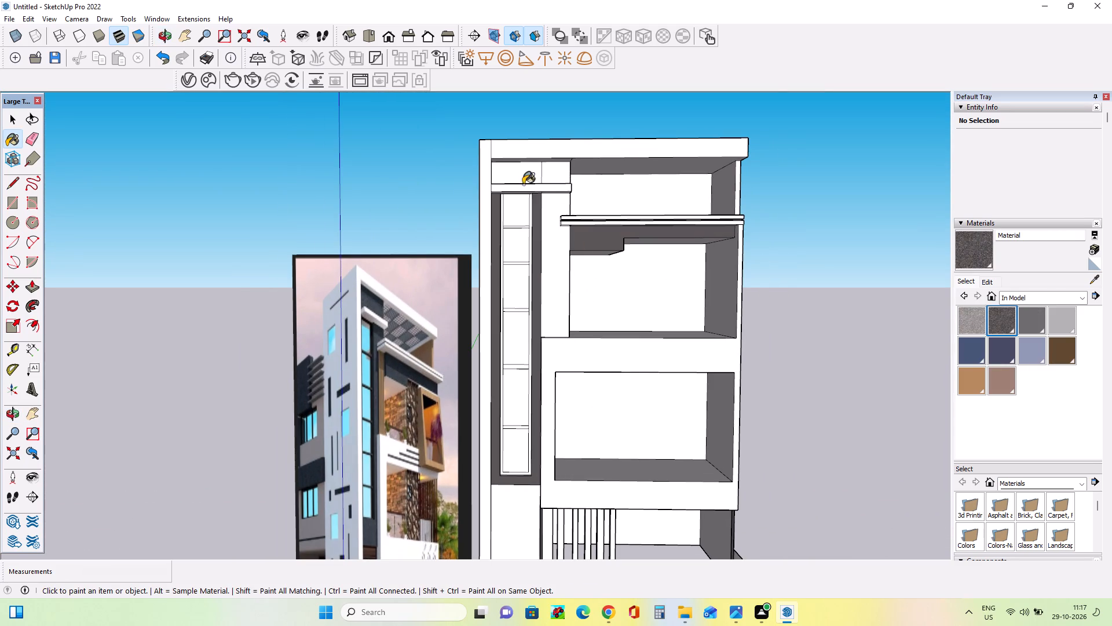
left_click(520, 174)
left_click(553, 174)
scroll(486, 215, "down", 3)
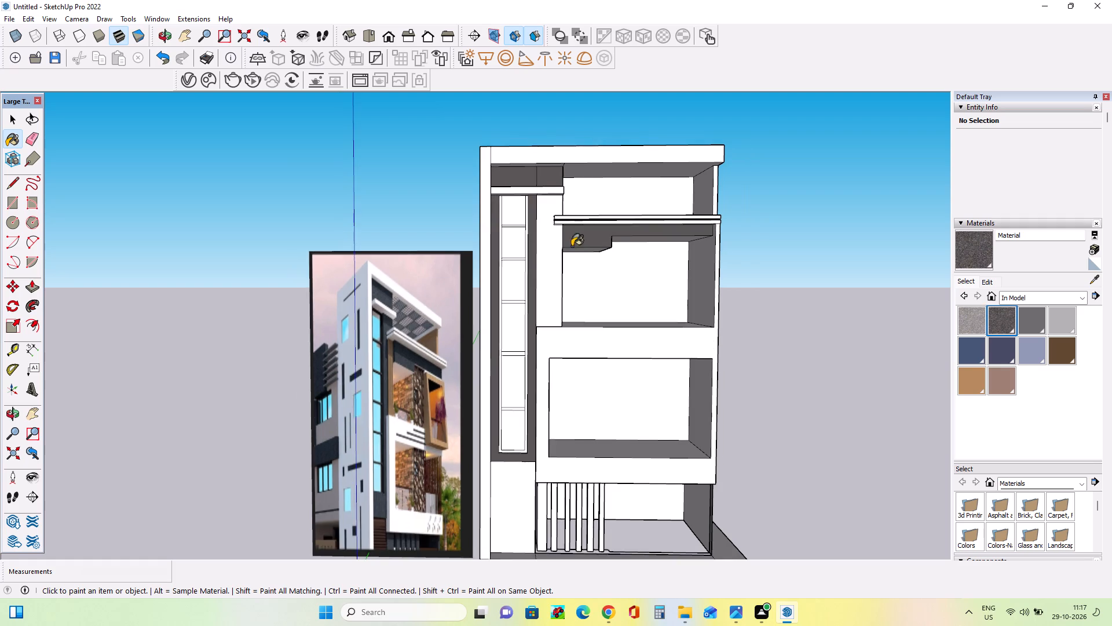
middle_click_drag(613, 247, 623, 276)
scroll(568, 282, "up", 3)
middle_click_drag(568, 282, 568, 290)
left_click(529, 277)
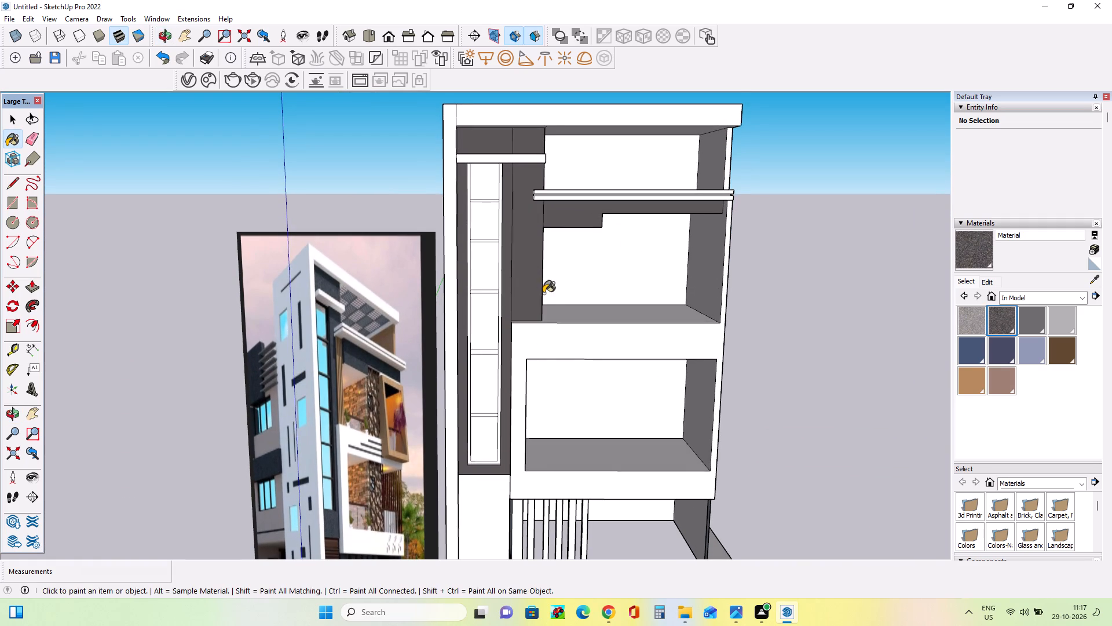
Erase the vertical edge dividing the two panels above the tall window.
middle_click_drag(547, 298, 557, 323)
left_click(27, 135)
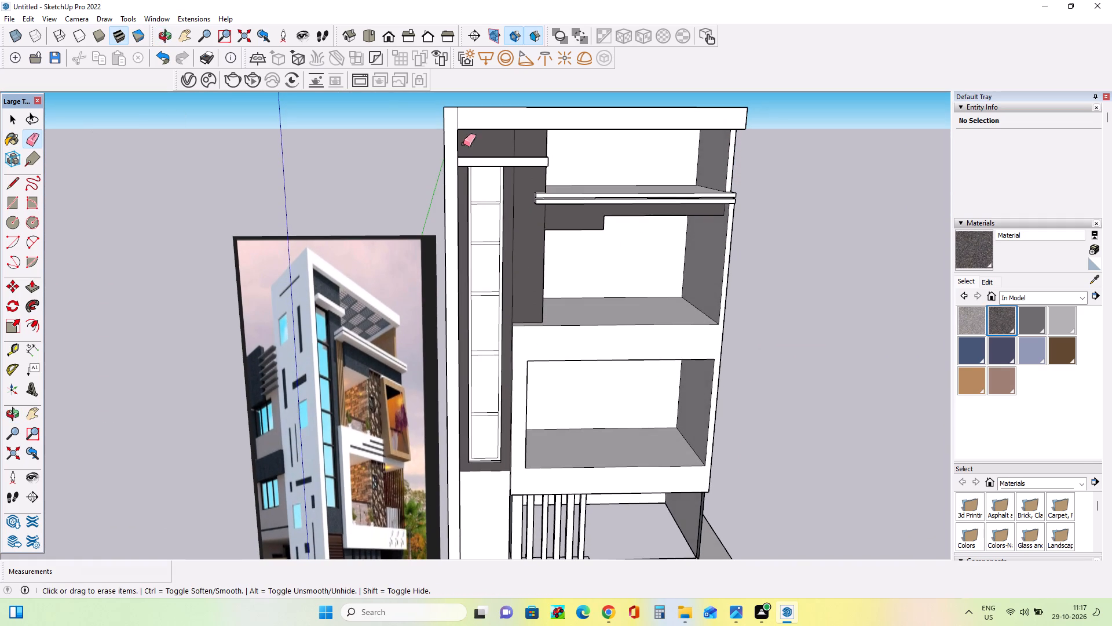
left_click_drag(506, 139, 520, 143)
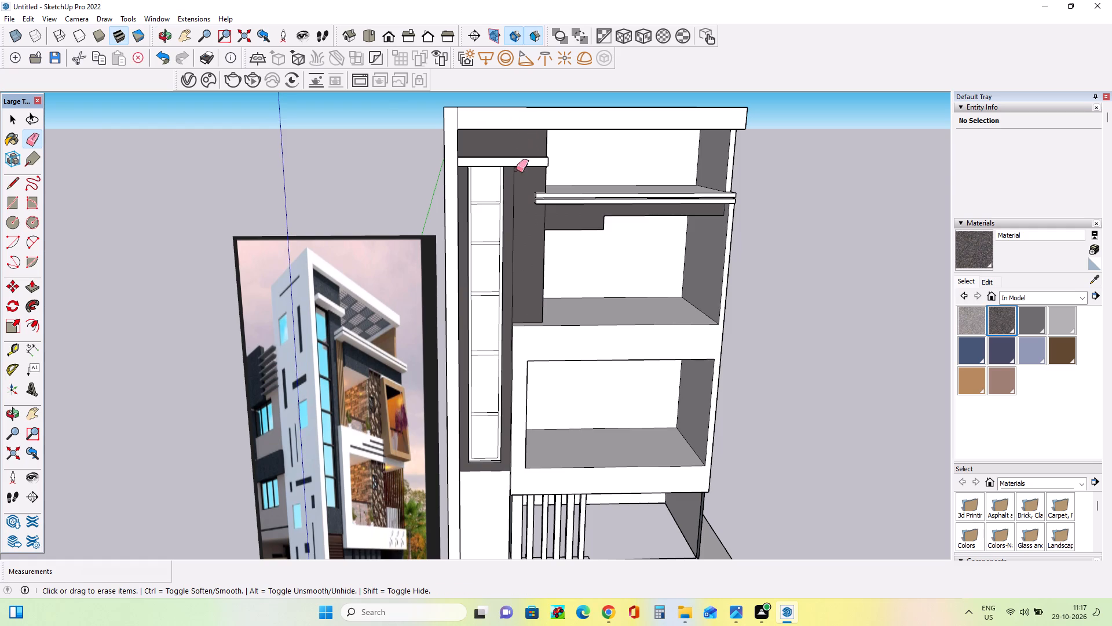
Examine the dark-painted faces on the facade against the tones in the reference image.
middle_click_drag(516, 169, 498, 145)
scroll(450, 173, "down", 3)
middle_click_drag(482, 214, 491, 226)
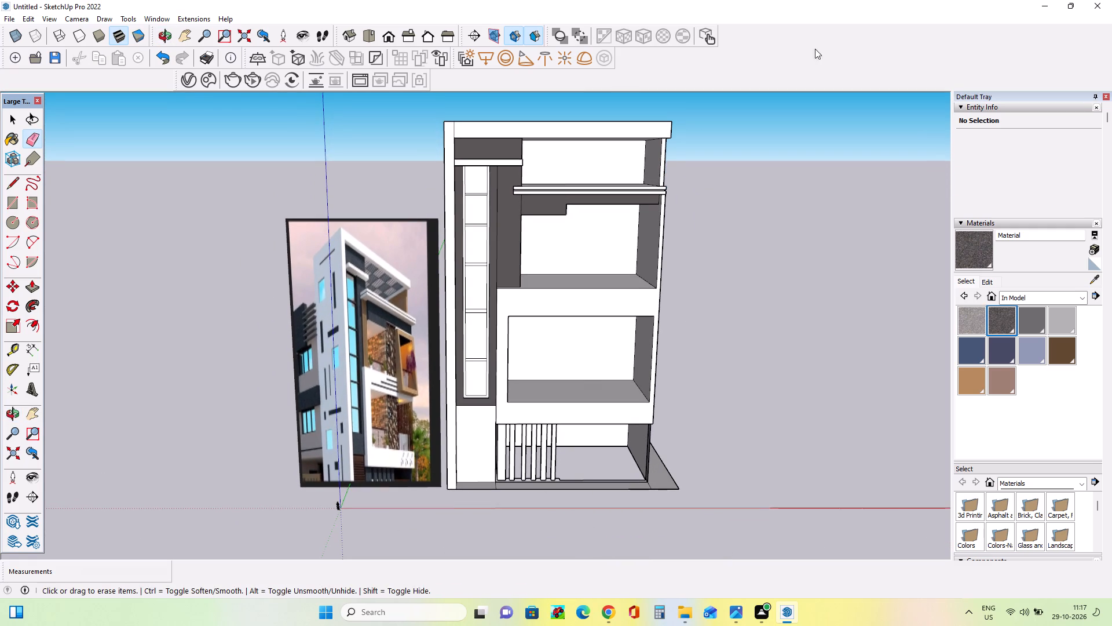
middle_click(821, 299)
scroll(633, 213, "down", 1)
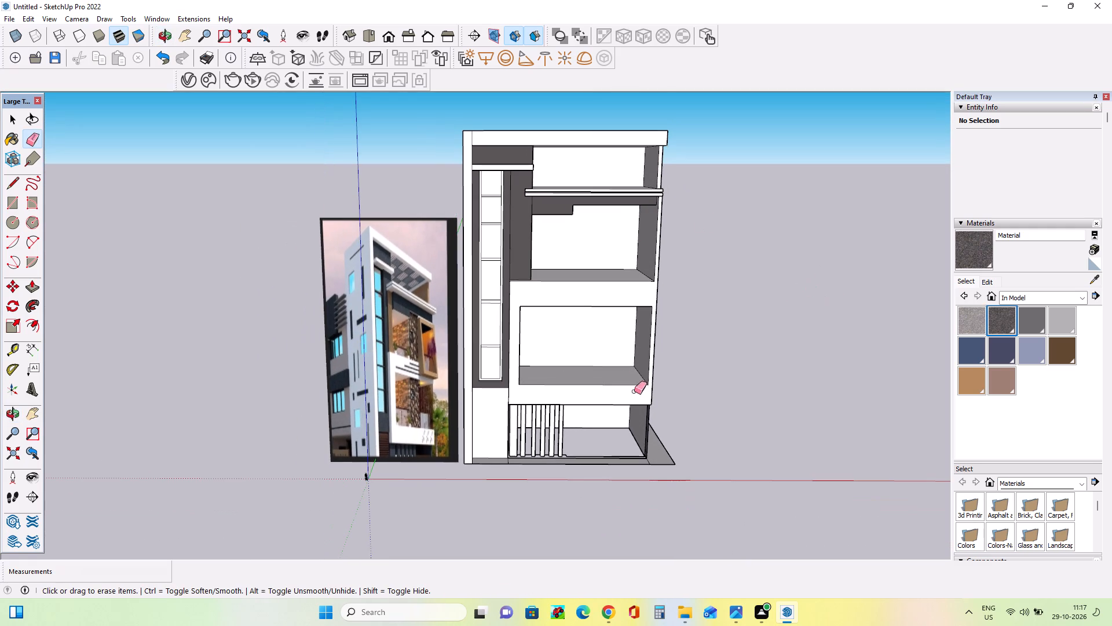
scroll(617, 412, "up", 4)
middle_click_drag(487, 385, 510, 348)
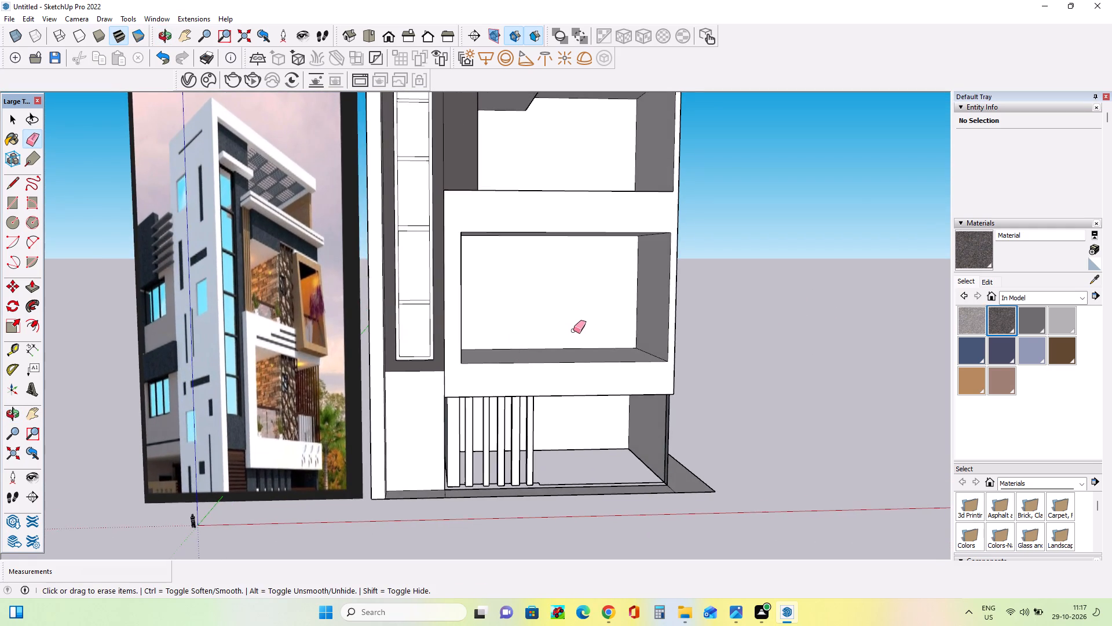
scroll(573, 330, "down", 2)
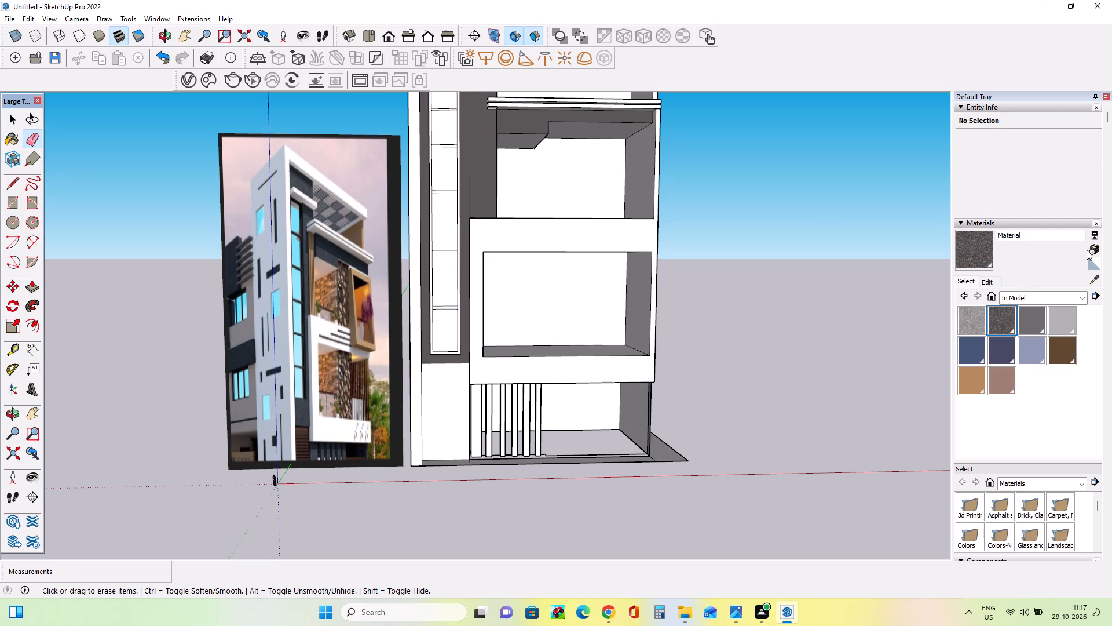
Create an even darker, near-black variant of the darkened concrete material.
left_click(1091, 248)
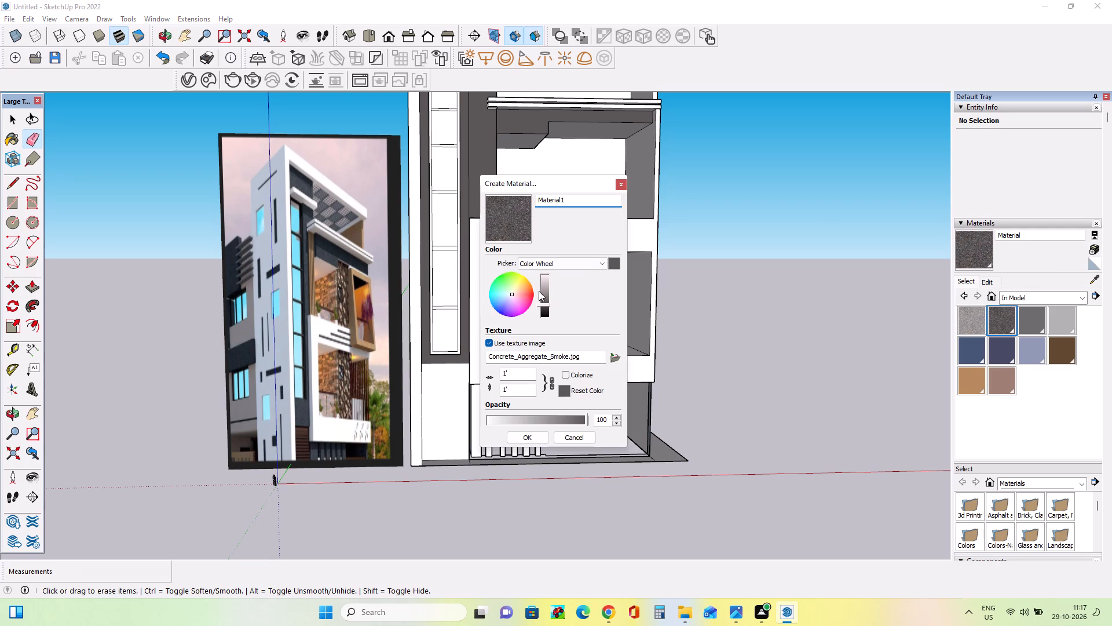
left_click(547, 308)
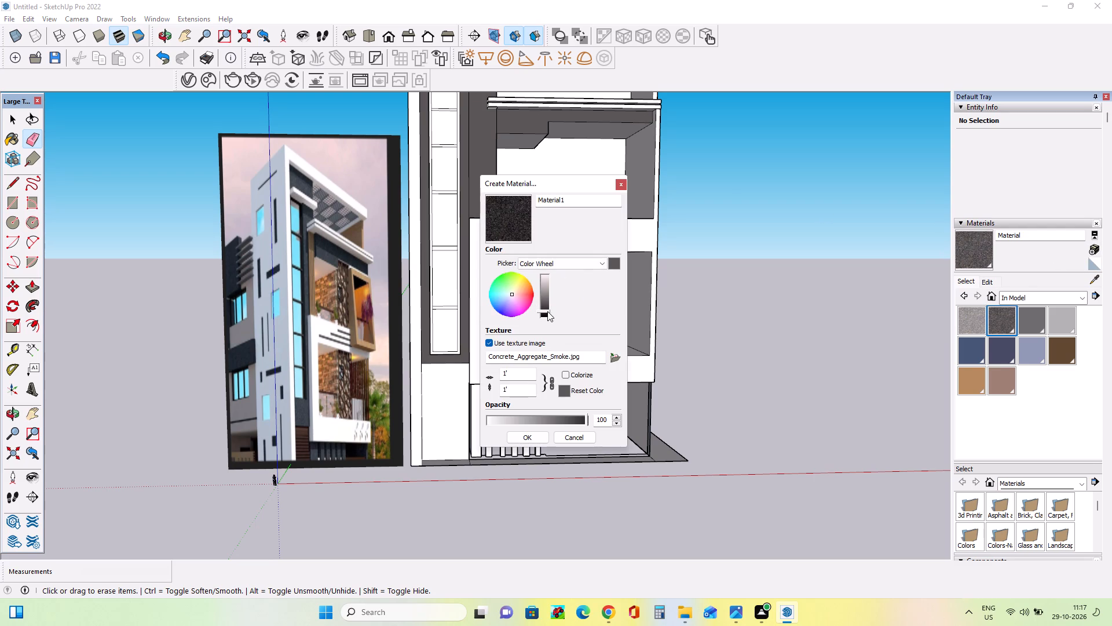
left_click(544, 306)
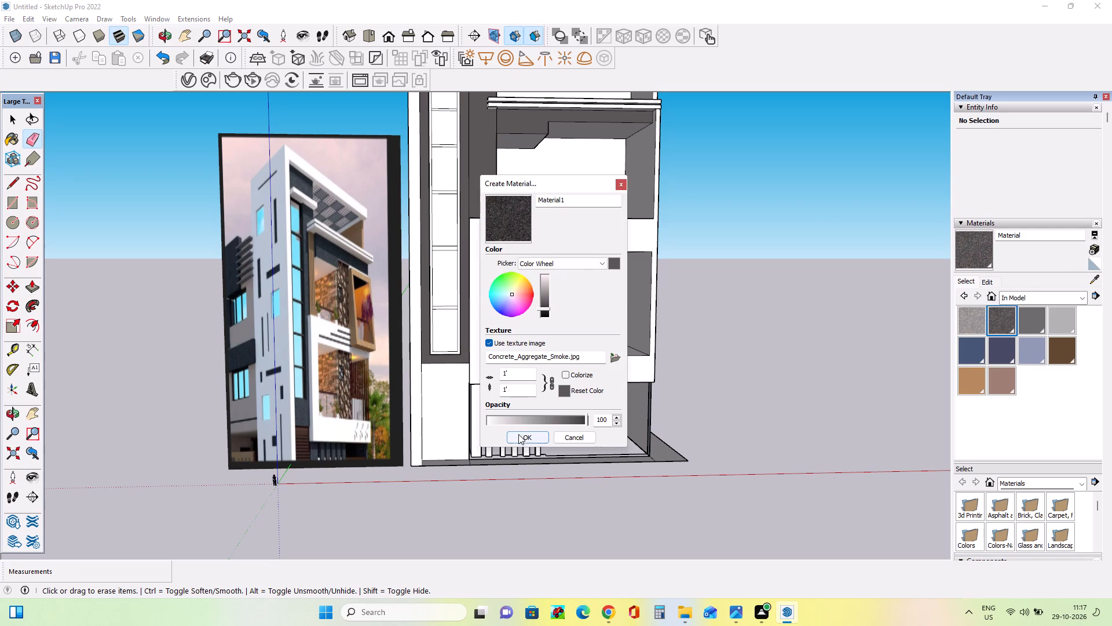
left_click(521, 432)
Paint the upper wall strip, the panel above the tall window, the stepped beam and the roof slab's underside with the near-black concrete.
left_click(486, 198)
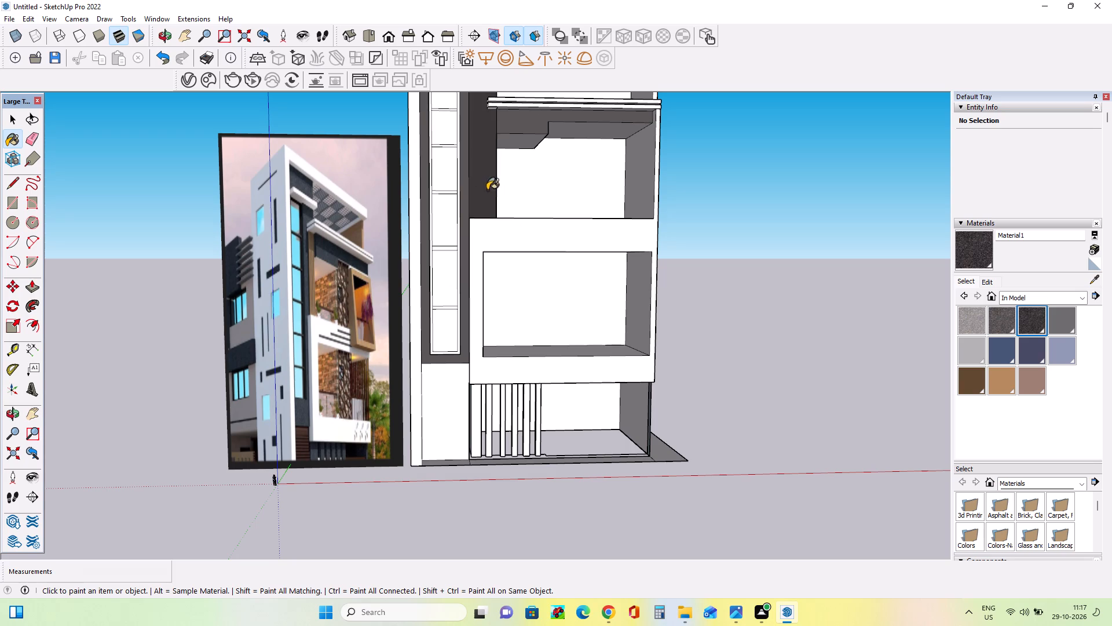
scroll(489, 283, "down", 5)
scroll(506, 188, "up", 4)
left_click(463, 134)
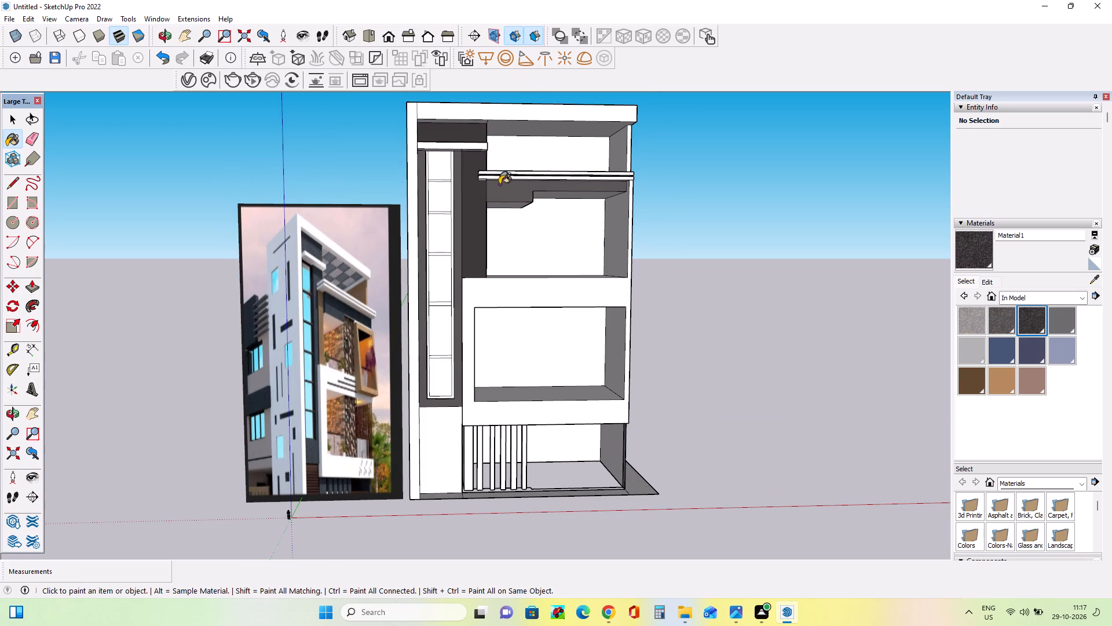
left_click(500, 195)
left_click(499, 130)
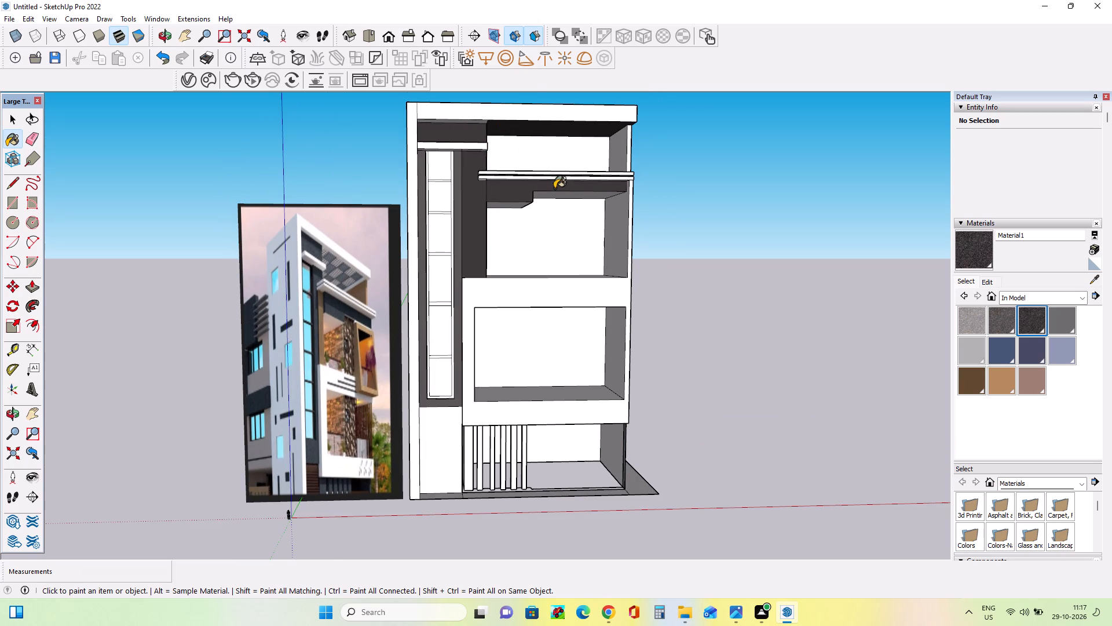
Paint the face surrounding the tall window with the near-black concrete.
middle_click_drag(554, 235, 564, 99)
scroll(535, 226, "up", 3)
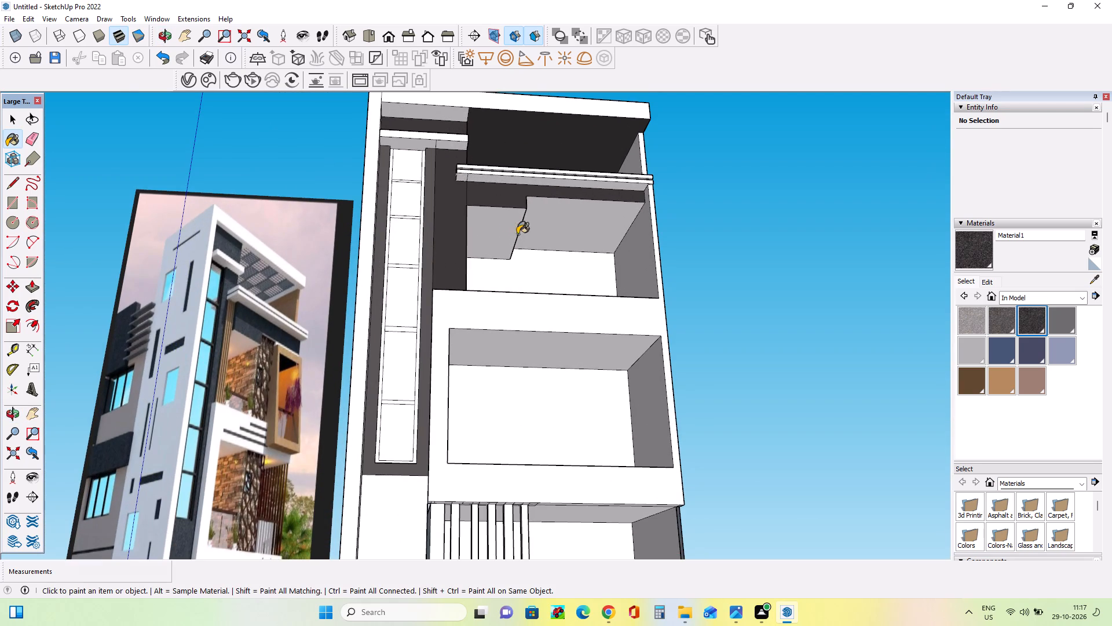
scroll(514, 230, "down", 2)
middle_click_drag(534, 255, 513, 311)
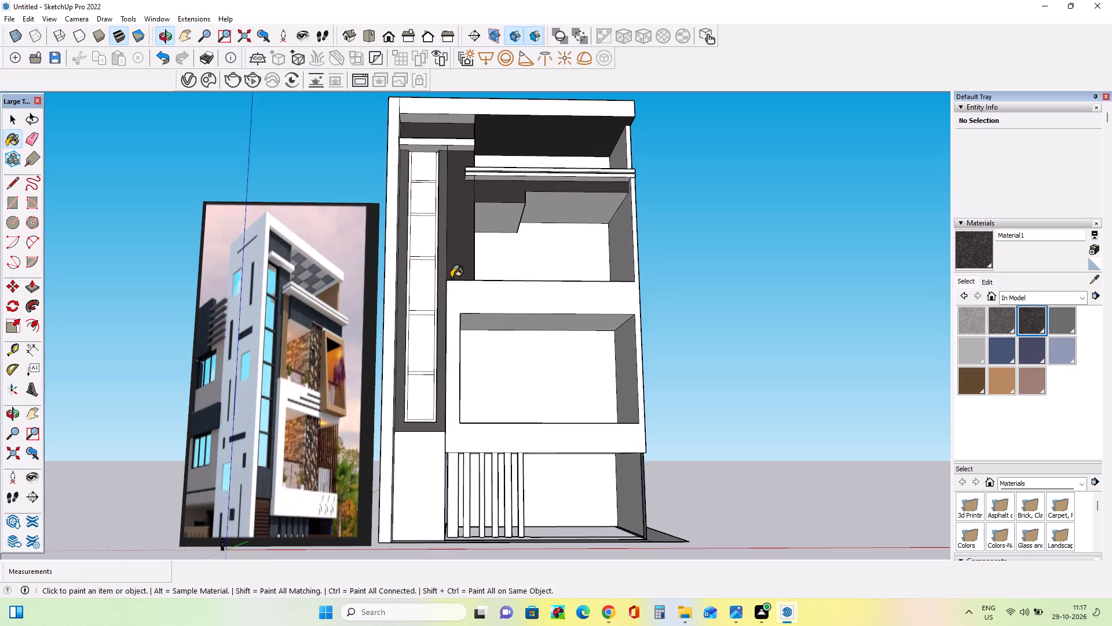
left_click(441, 268)
Paint the front faces of the six ground-floor vertical slats with the near-black concrete.
scroll(440, 238, "down", 4)
middle_click_drag(488, 321, 491, 342)
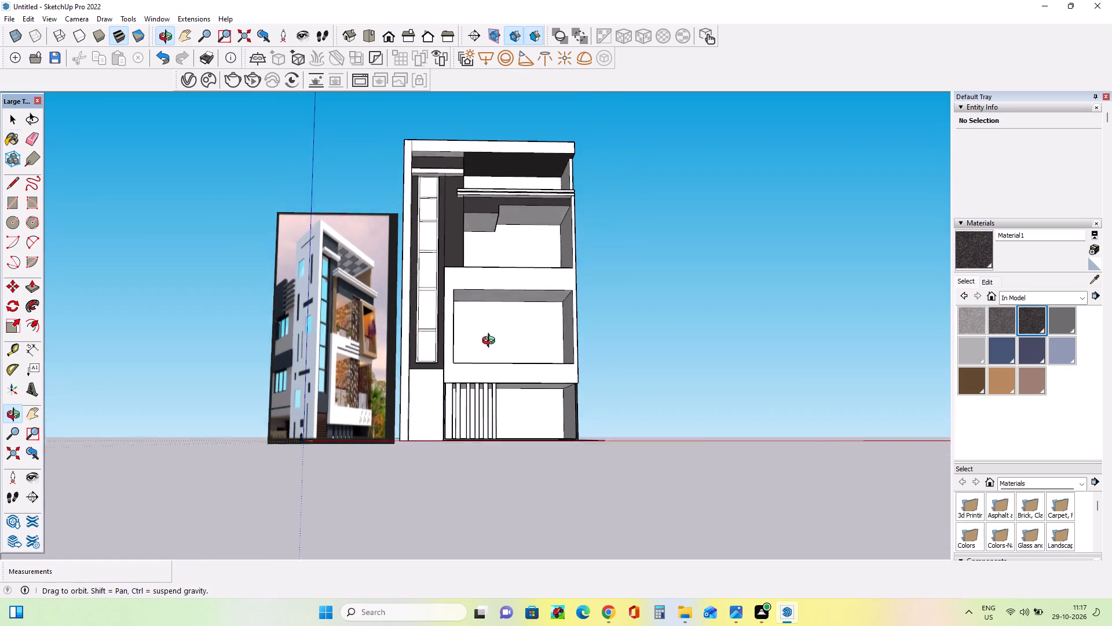
middle_click_drag(491, 342, 494, 378)
scroll(450, 415, "up", 5)
scroll(459, 427, "down", 1)
scroll(459, 427, "up", 4)
middle_click_drag(511, 430, 372, 424)
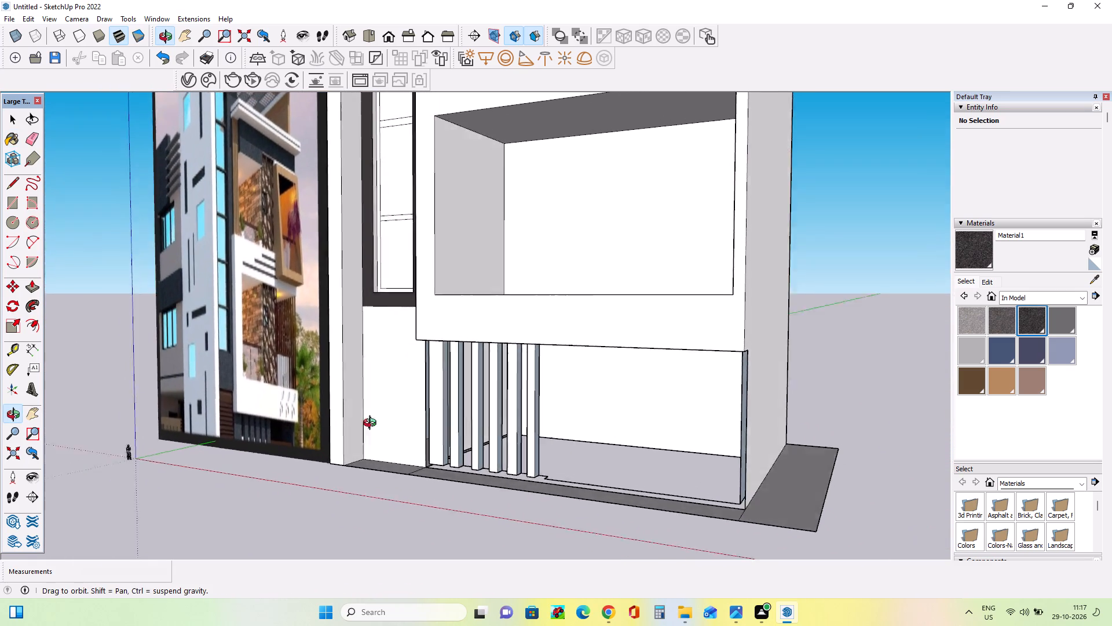
middle_click_drag(372, 424, 403, 401)
scroll(470, 447, "up", 5)
middle_click_drag(464, 450, 466, 459)
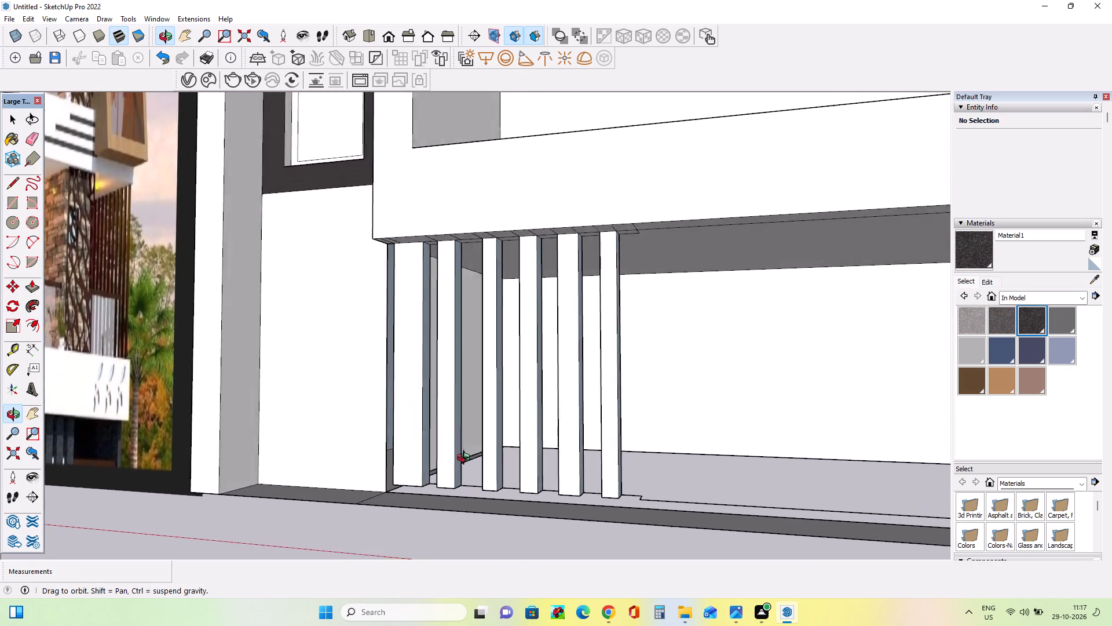
middle_click_drag(466, 459, 529, 431)
scroll(529, 431, "up", 1)
left_click(407, 408)
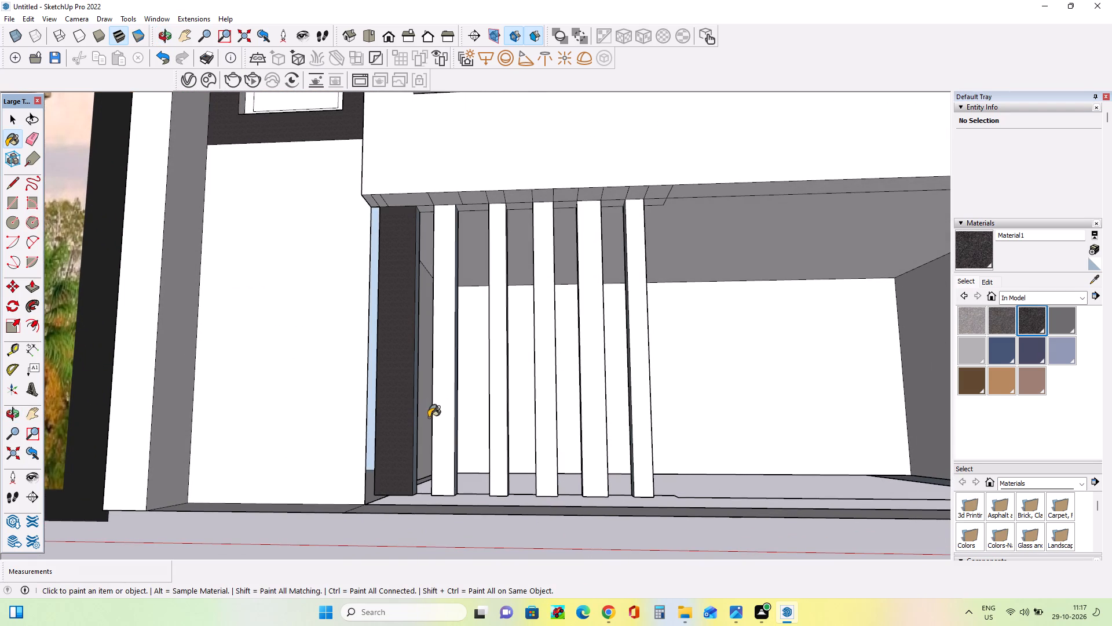
left_click(440, 426)
left_click(493, 431)
left_click(544, 441)
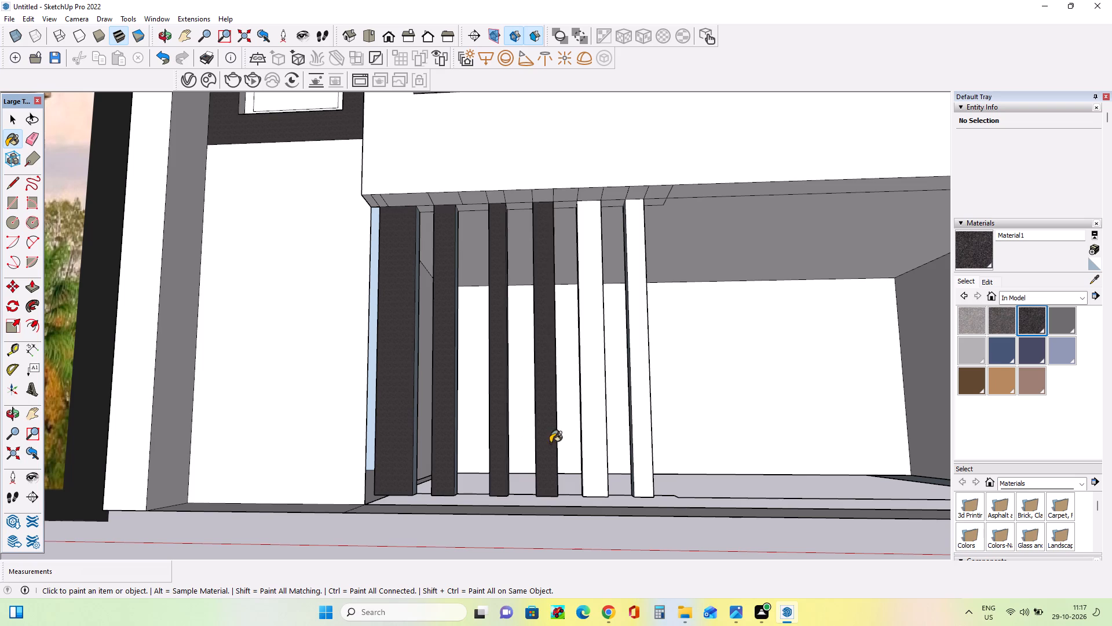
left_click(586, 454)
left_click(632, 457)
middle_click(672, 456)
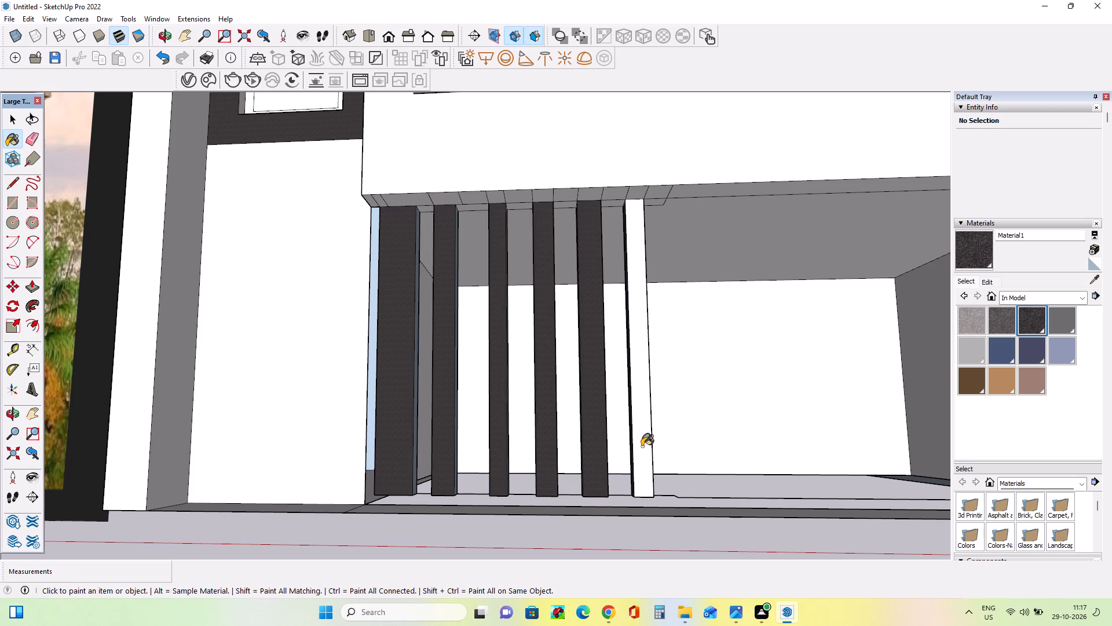
left_click(642, 446)
Paint the slats' side faces that look toward the tall-window wall with the near-black concrete.
middle_click_drag(671, 460, 997, 536)
scroll(610, 432, "up", 4)
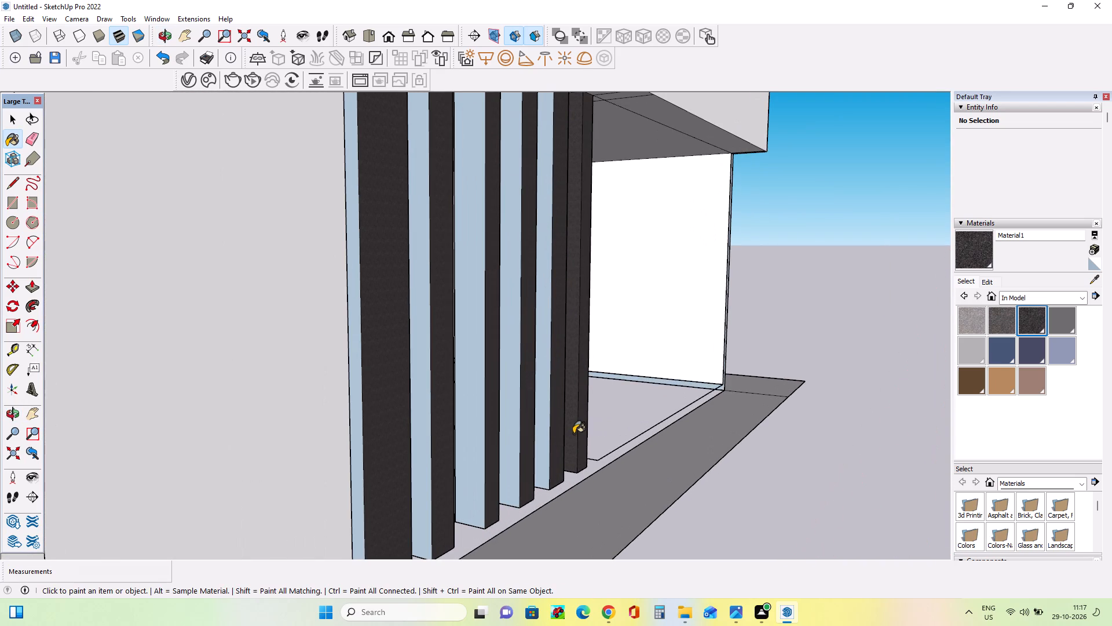
left_click(573, 434)
left_click(539, 439)
left_click(515, 434)
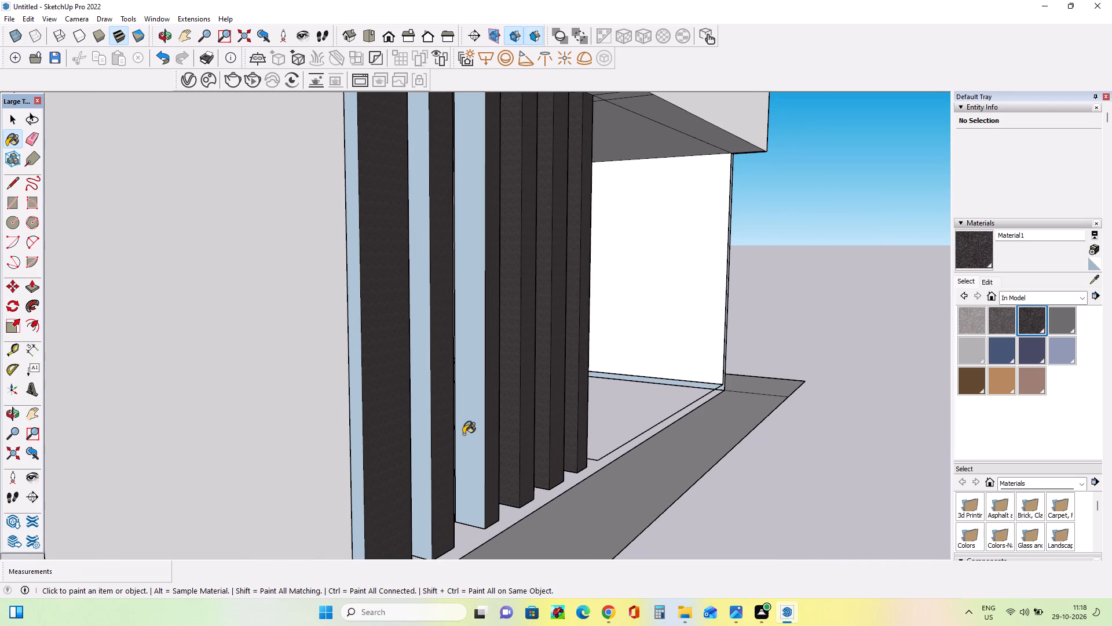
left_click(463, 434)
left_click(426, 439)
left_click(359, 453)
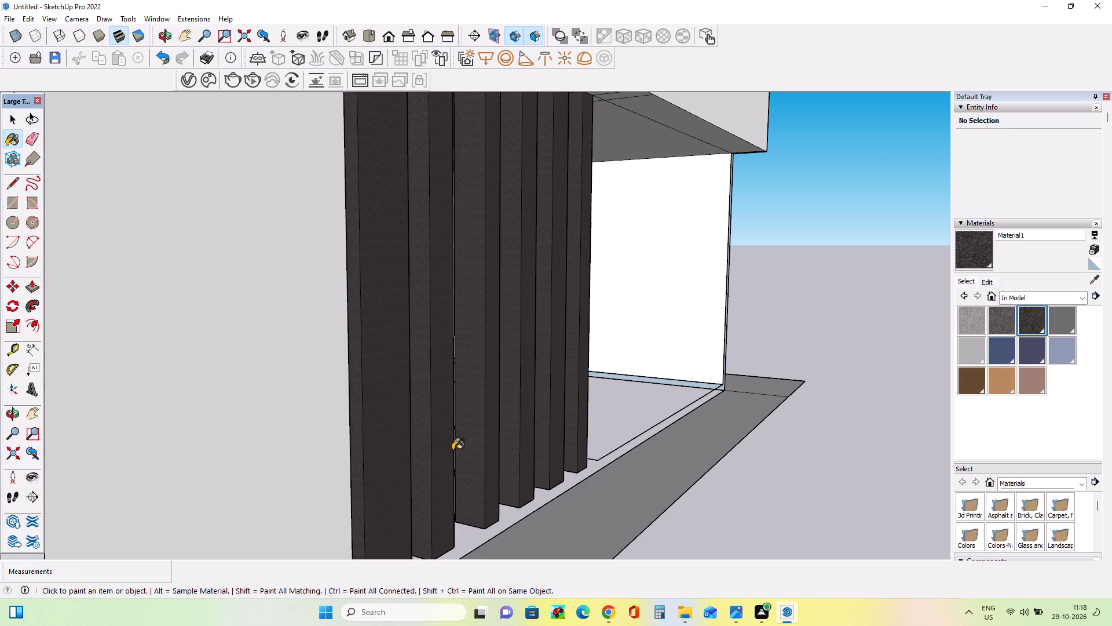
Paint the slats' opposite side faces, toward the open ground-floor bay, with the near-black concrete.
scroll(452, 450, "down", 8)
middle_click_drag(703, 438, 148, 496)
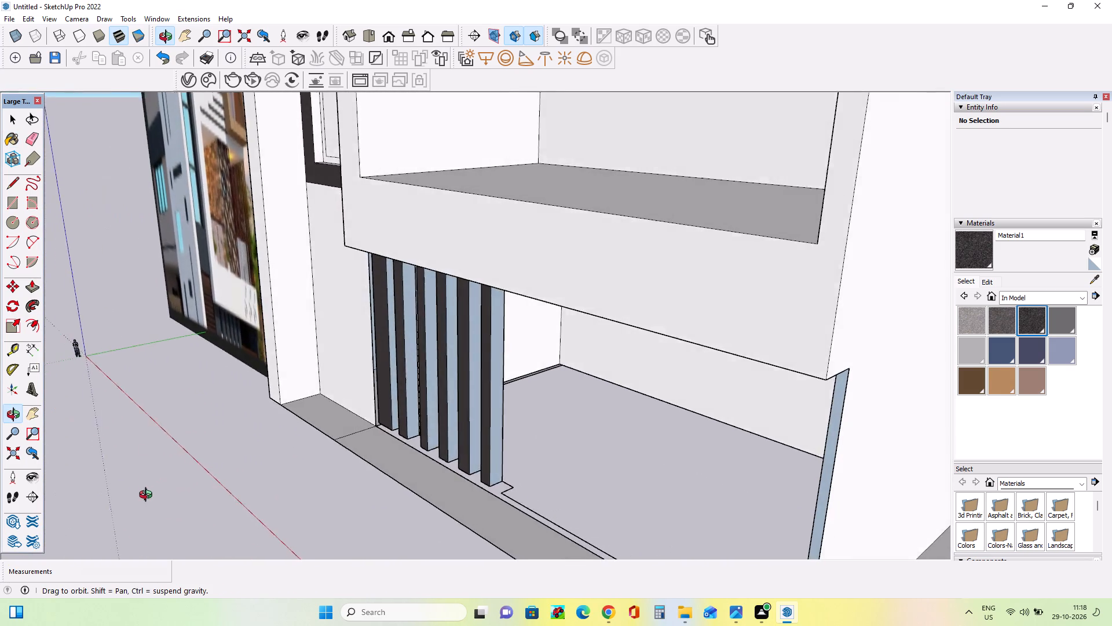
middle_click_drag(148, 496, 164, 479)
scroll(556, 438, "up", 3)
left_click(468, 447)
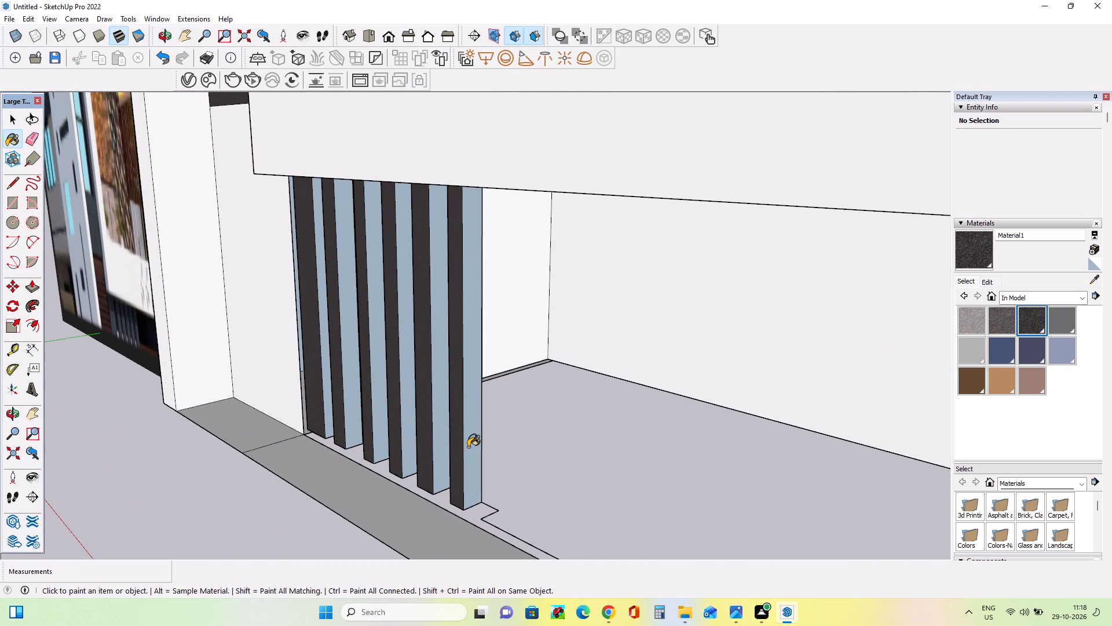
left_click(431, 434)
left_click(437, 437)
left_click(405, 425)
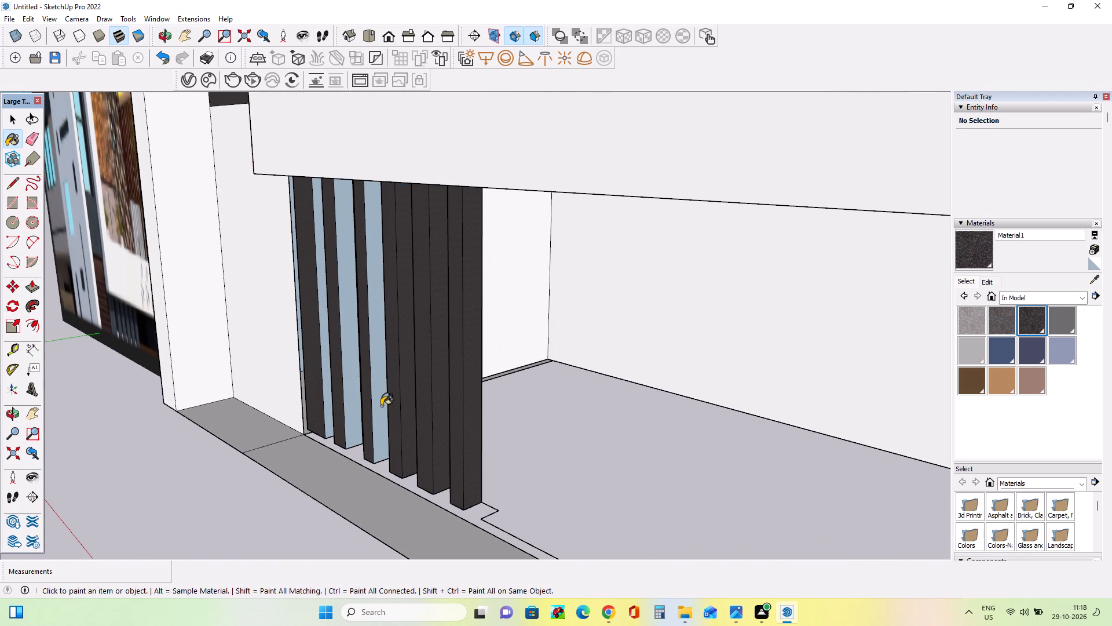
left_click(378, 407)
left_click(342, 400)
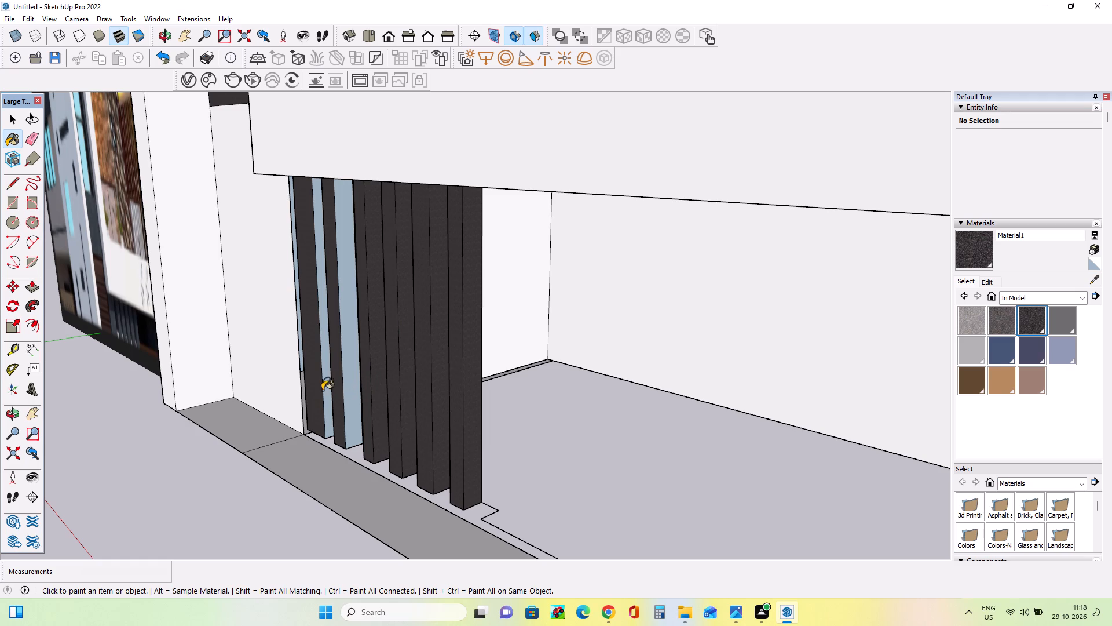
left_click(352, 411)
left_click(330, 405)
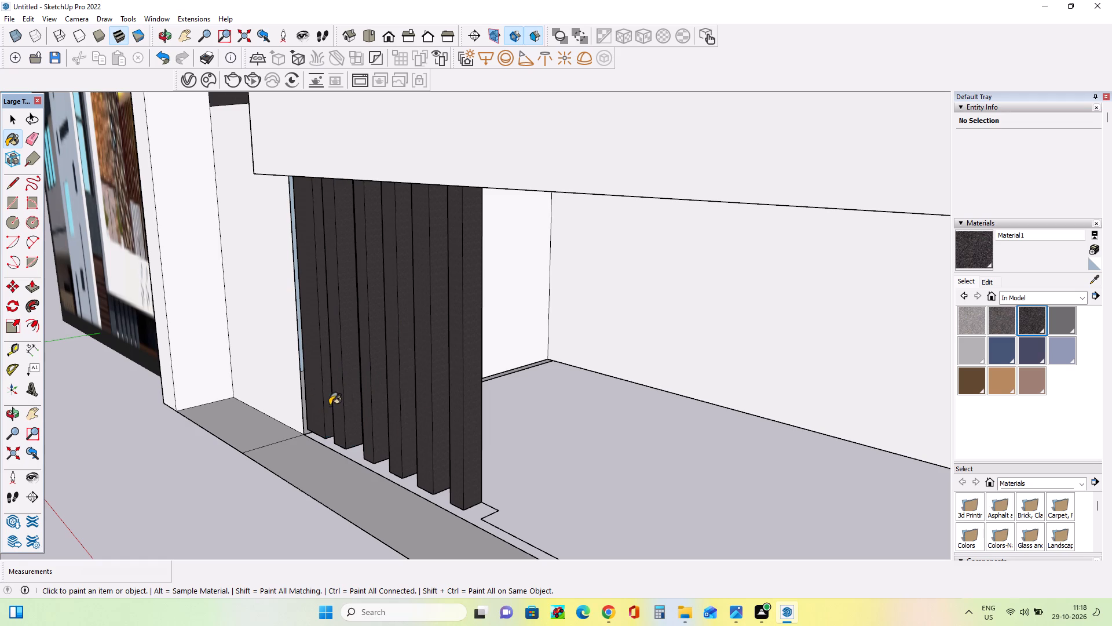
Examine the ground-floor slats and the wall below the tall window against the reference image.
scroll(459, 404, "down", 8)
middle_click_drag(526, 395, 634, 395)
scroll(634, 395, "down", 5)
middle_click_drag(730, 422, 766, 428)
scroll(644, 358, "down", 5)
middle_click_drag(660, 337, 668, 320)
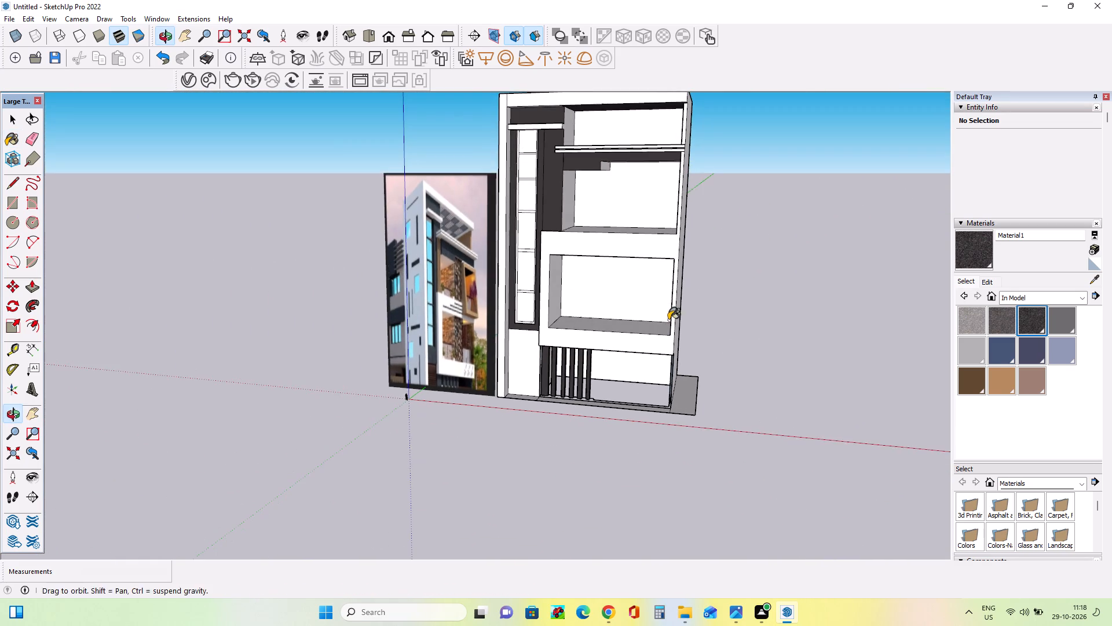
scroll(595, 347, "up", 4)
scroll(492, 359, "up", 4)
scroll(364, 377, "up", 3)
scroll(246, 393, "up", 6)
scroll(261, 391, "down", 6)
middle_click_drag(612, 392, 606, 375)
scroll(555, 354, "down", 2)
middle_click_drag(555, 354, 560, 365)
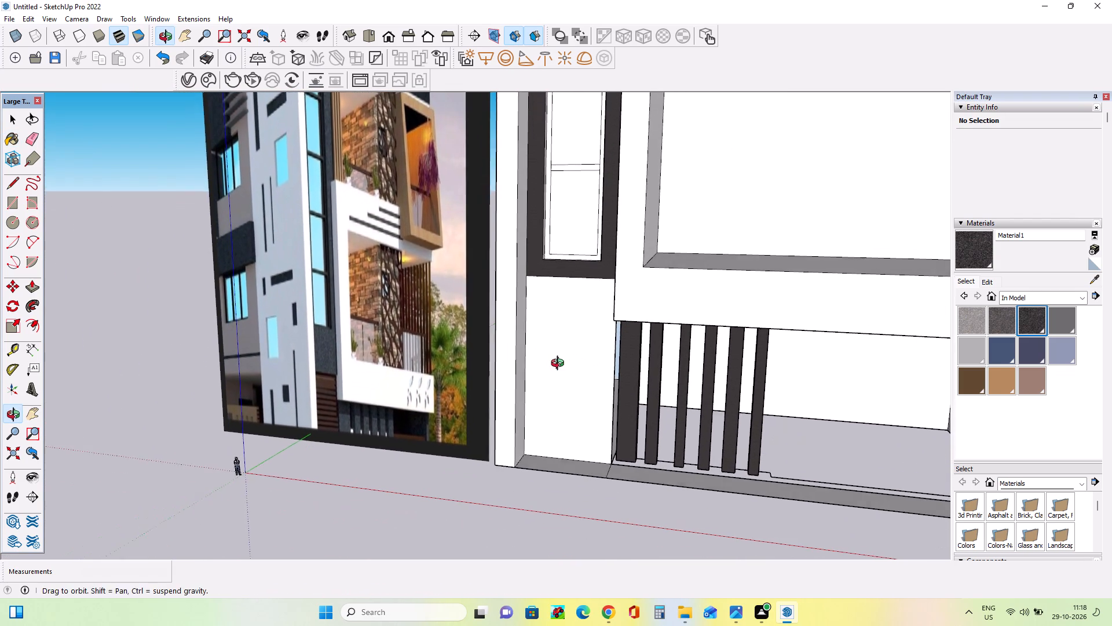
middle_click_drag(560, 365, 561, 368)
scroll(561, 368, "down", 1)
middle_click_drag(600, 345, 620, 378)
scroll(533, 363, "down", 2)
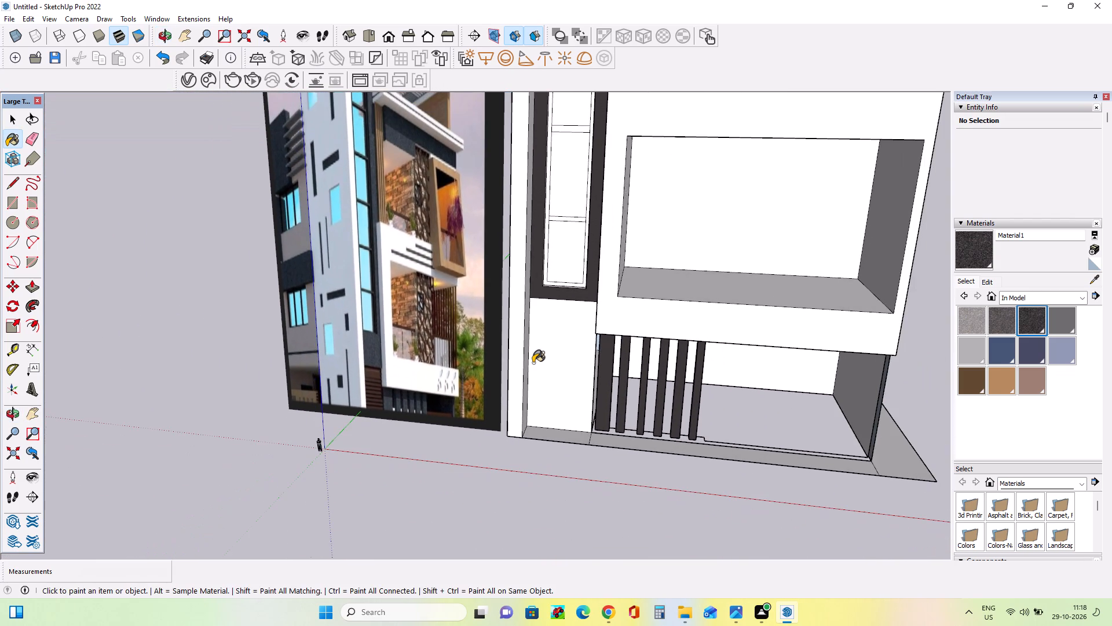
middle_click_drag(582, 357, 592, 362)
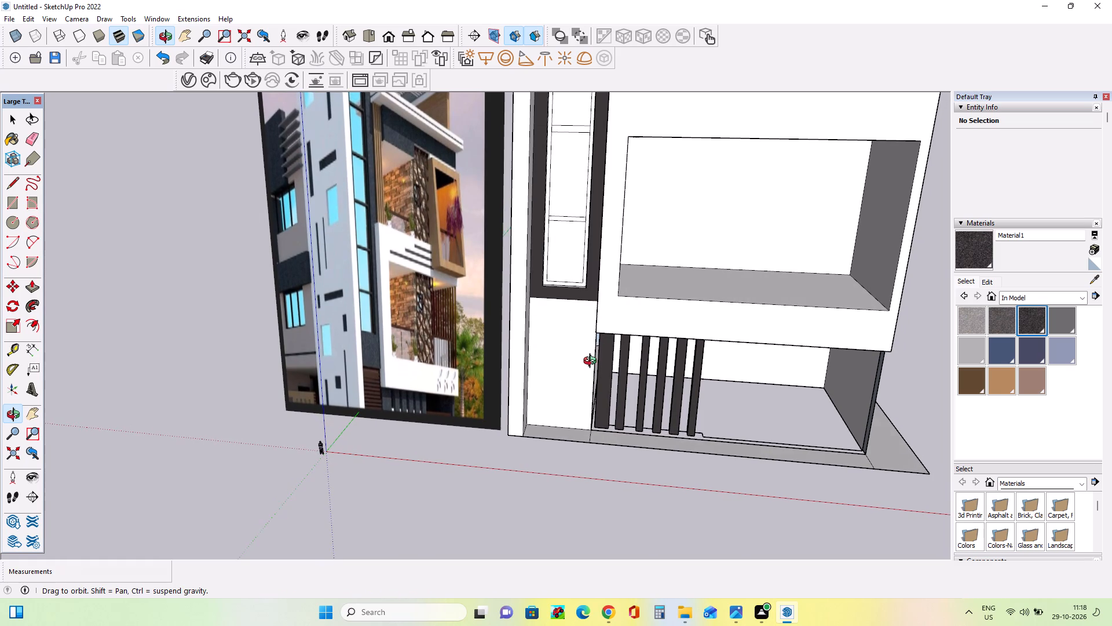
middle_click_drag(592, 362, 592, 360)
middle_click_drag(540, 316, 543, 323)
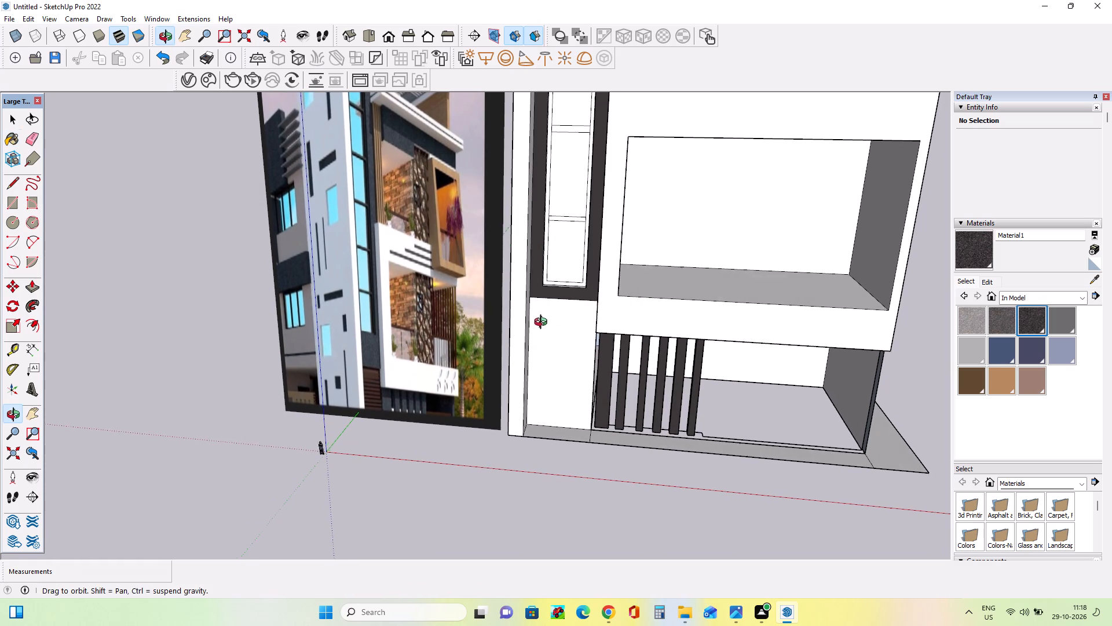
middle_click_drag(543, 323, 562, 454)
scroll(564, 321, "up", 4)
middle_click_drag(563, 325, 565, 278)
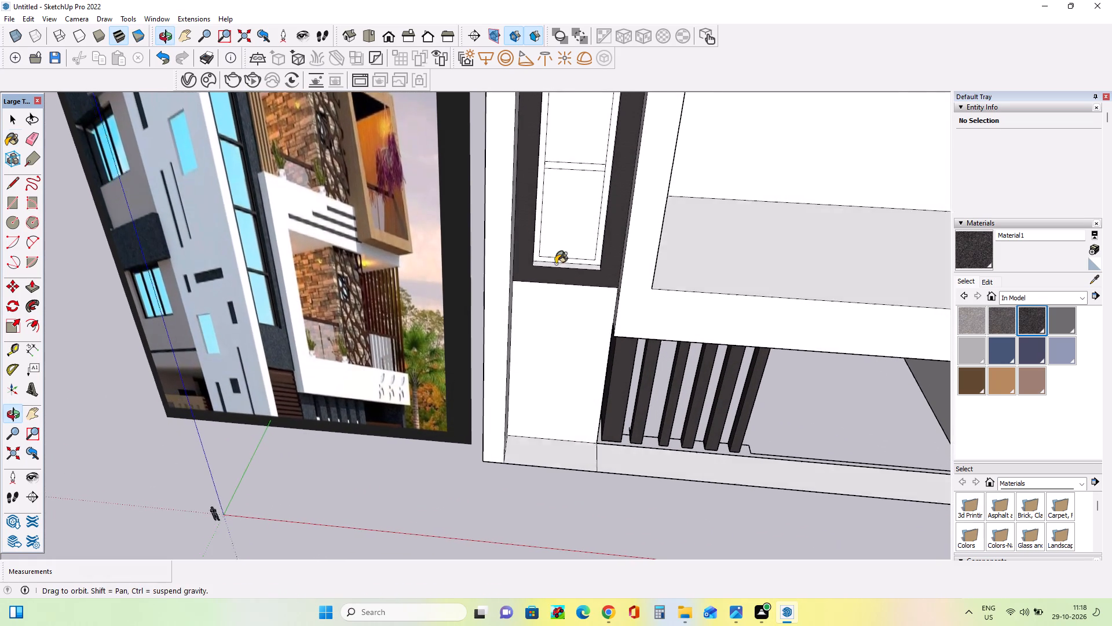
Draw a line about 29' 5" long across the white wall just below the tall window's dark surround.
left_click(8, 187)
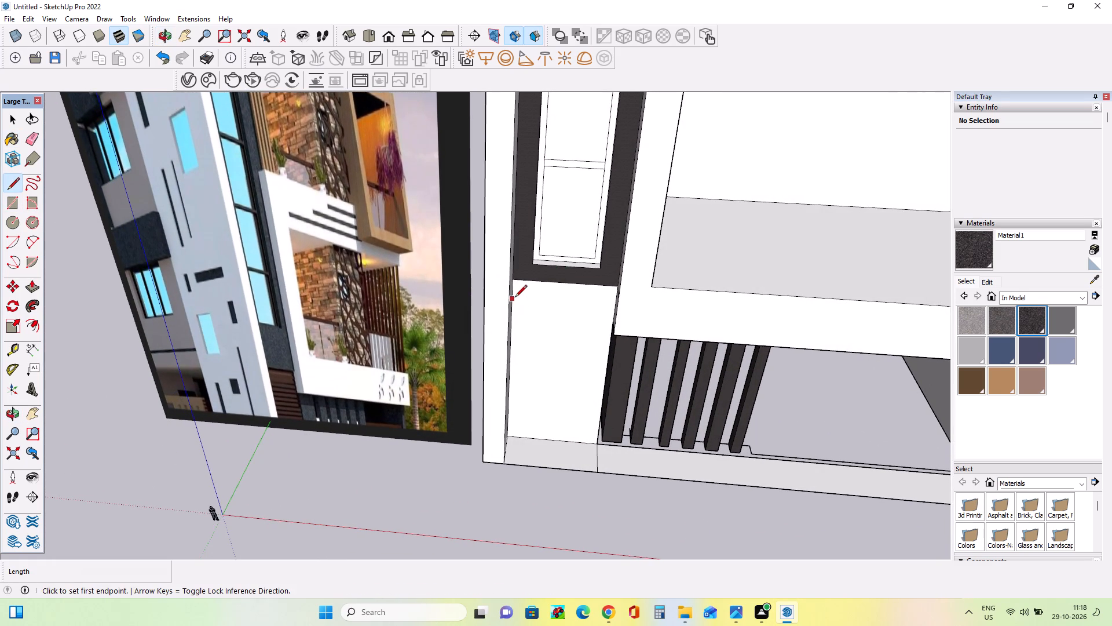
left_click(515, 298)
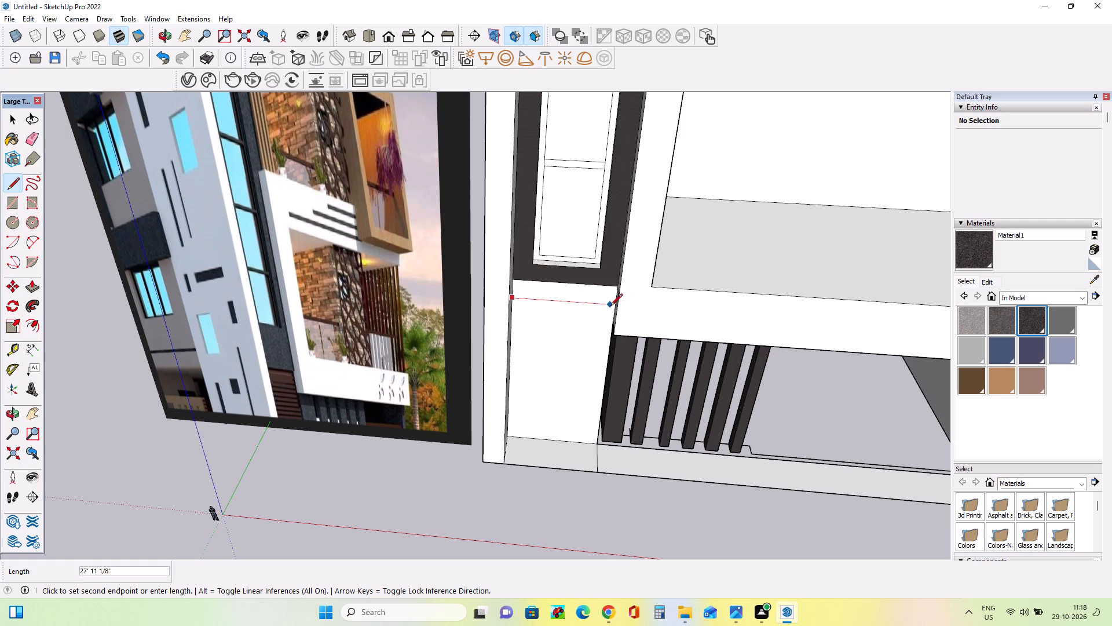
scroll(613, 310, "up", 7)
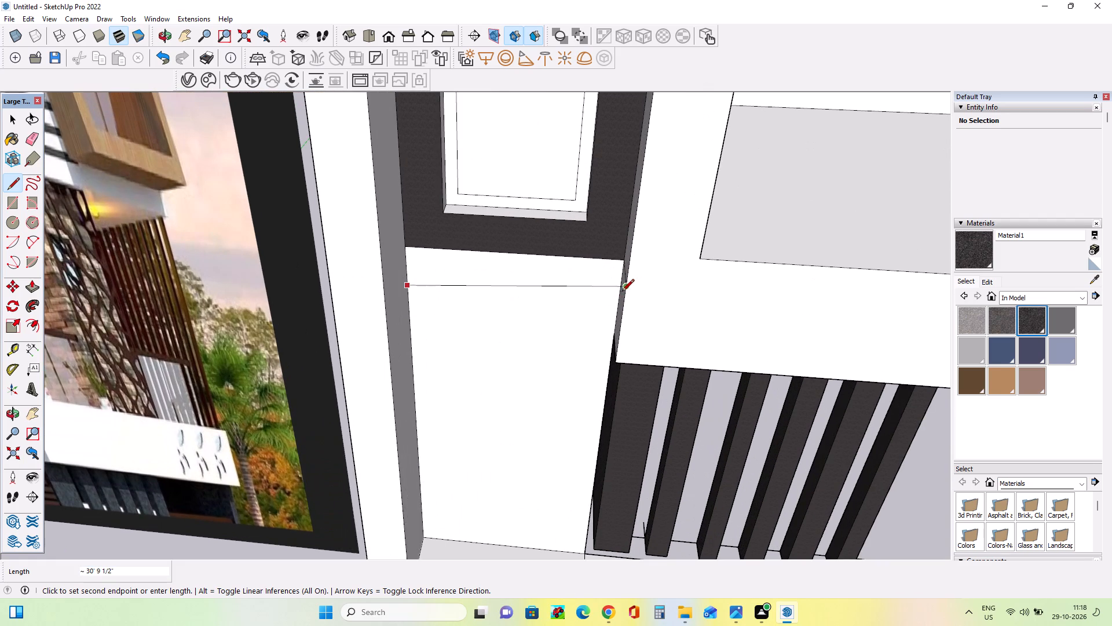
left_click(620, 297)
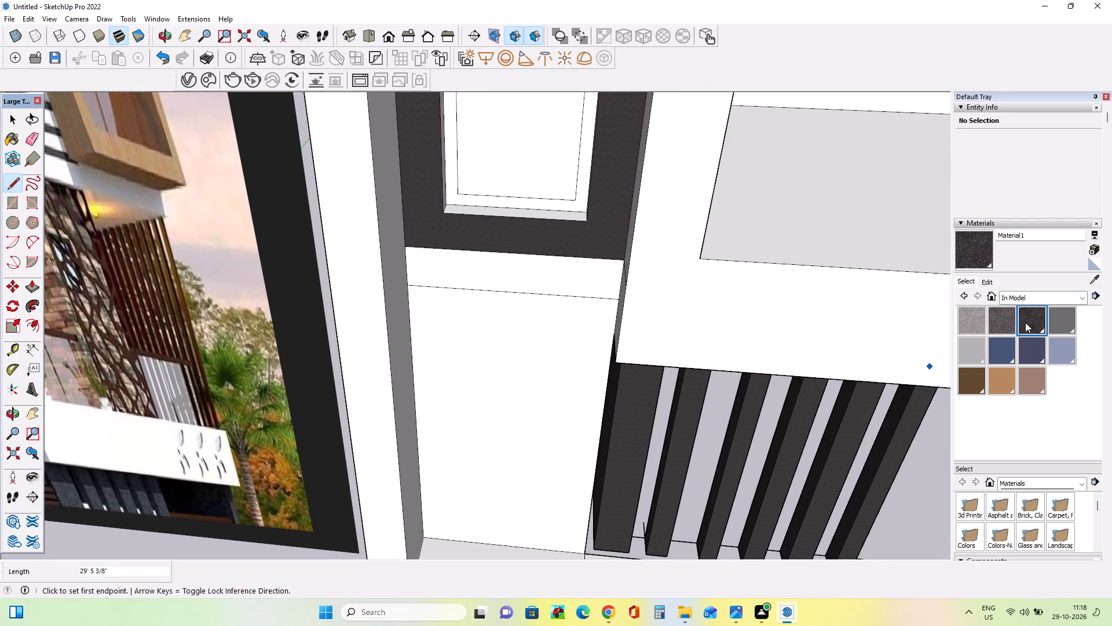
Paint the narrow wall strip above the new line with the near-black concrete.
left_click(1029, 321)
left_click(554, 285)
middle_click_drag(574, 322, 588, 304)
scroll(588, 304, "down", 5)
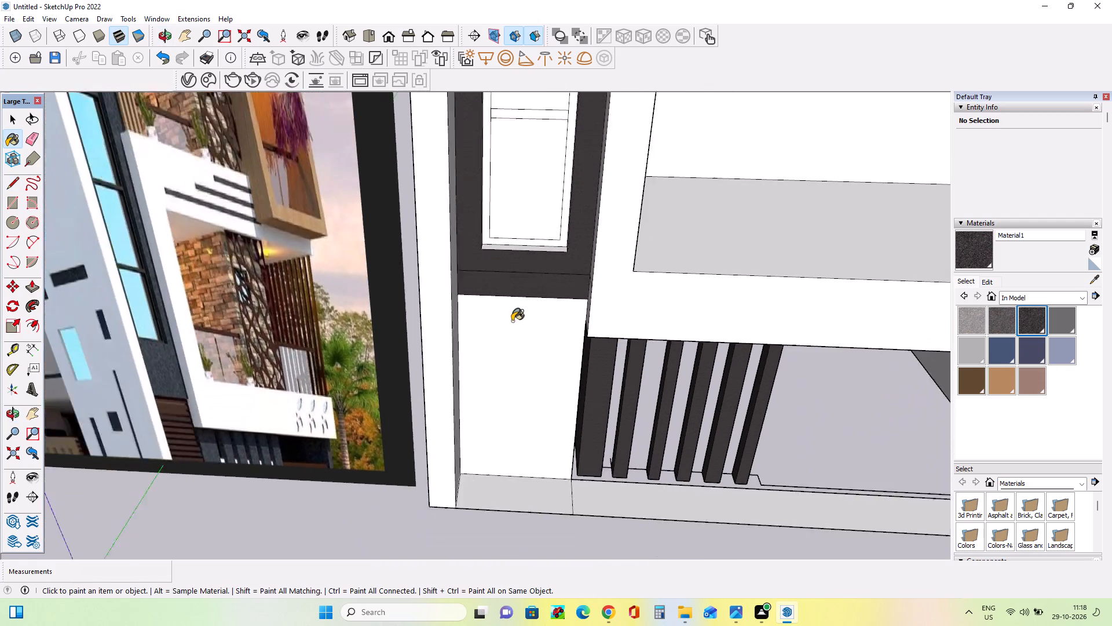
scroll(512, 321, "down", 5)
middle_click_drag(517, 334, 525, 307)
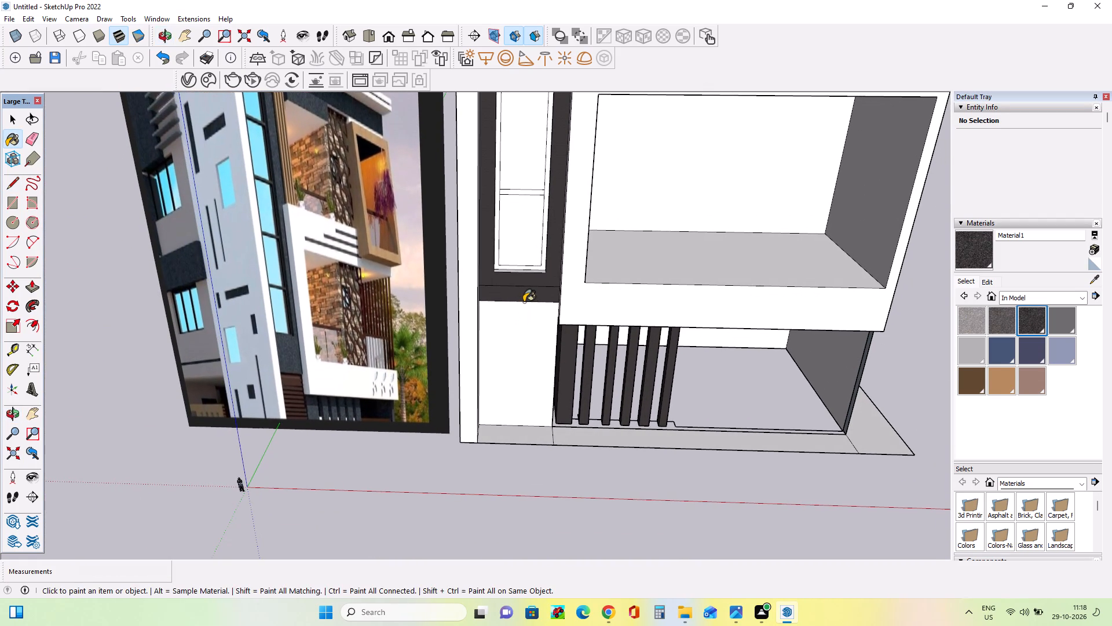
middle_click_drag(540, 311, 542, 352)
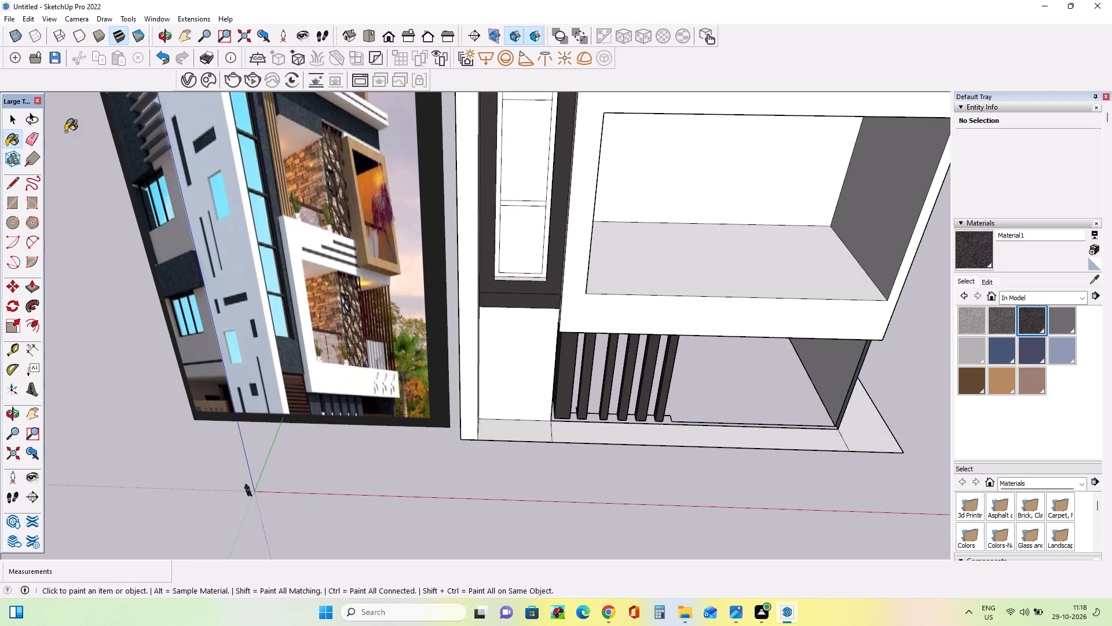
Erase the edge dividing the painted strip from the tall window's dark surround.
left_click(29, 136)
scroll(559, 280, "up", 6)
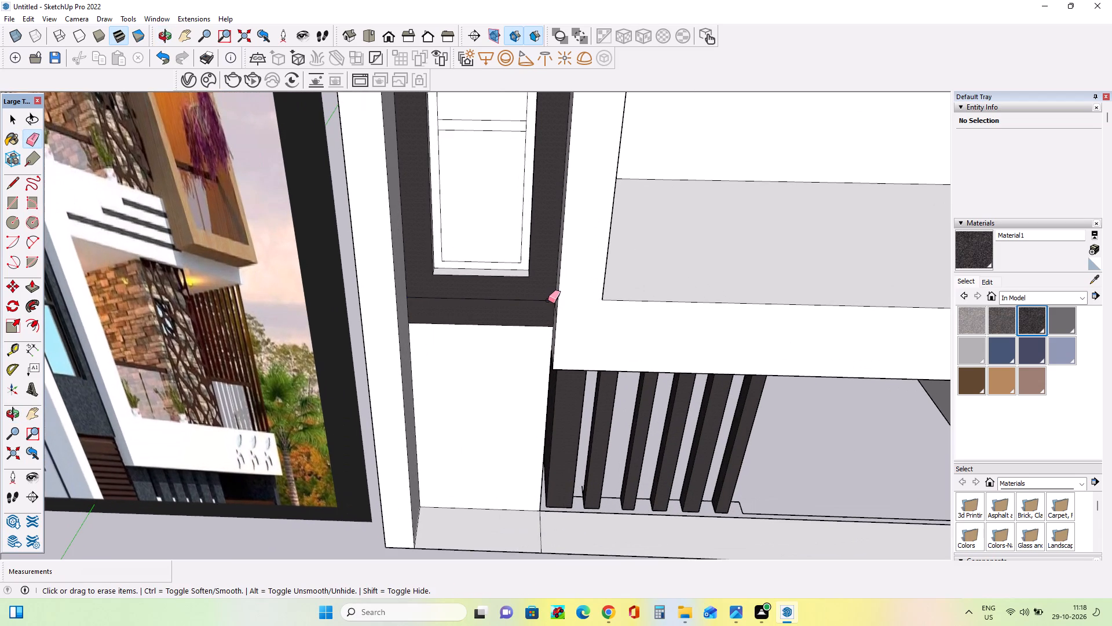
left_click(548, 300)
scroll(445, 272, "down", 10)
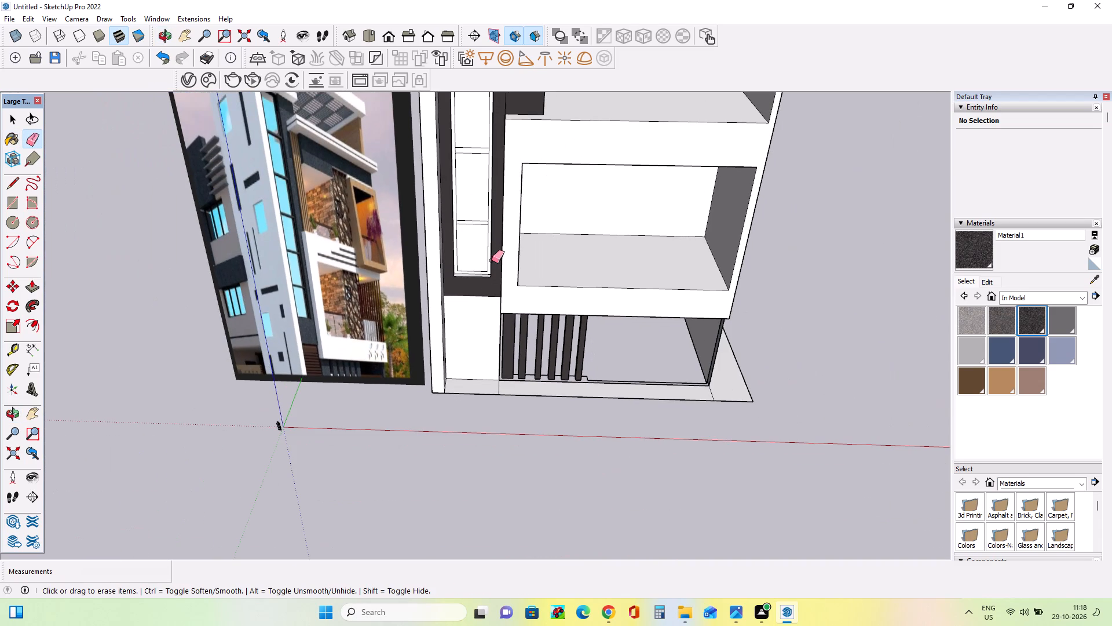
Paint the tall window's panes with Translucent Glass Gray from the Glass and Mirrors collection.
left_click(1062, 296)
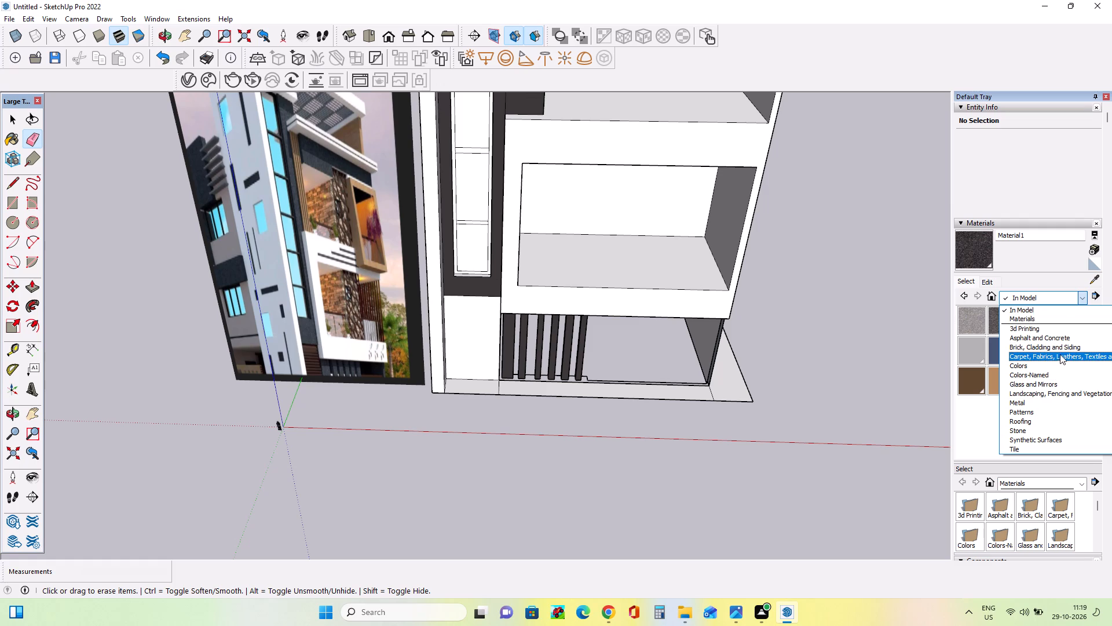
left_click(1065, 385)
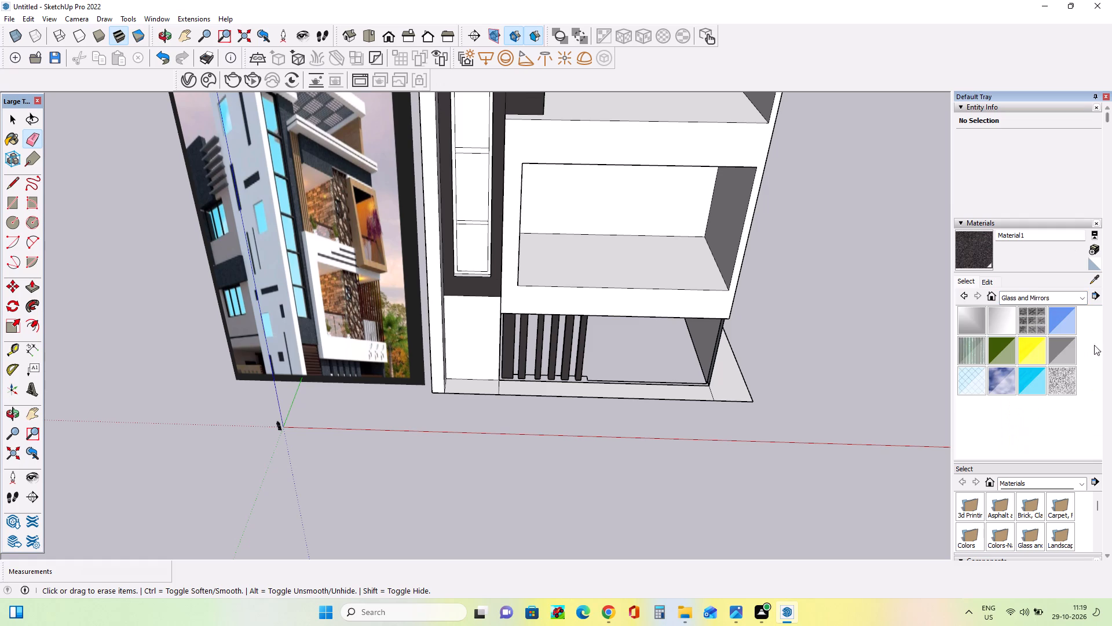
left_click(1061, 352)
scroll(439, 325, "up", 2)
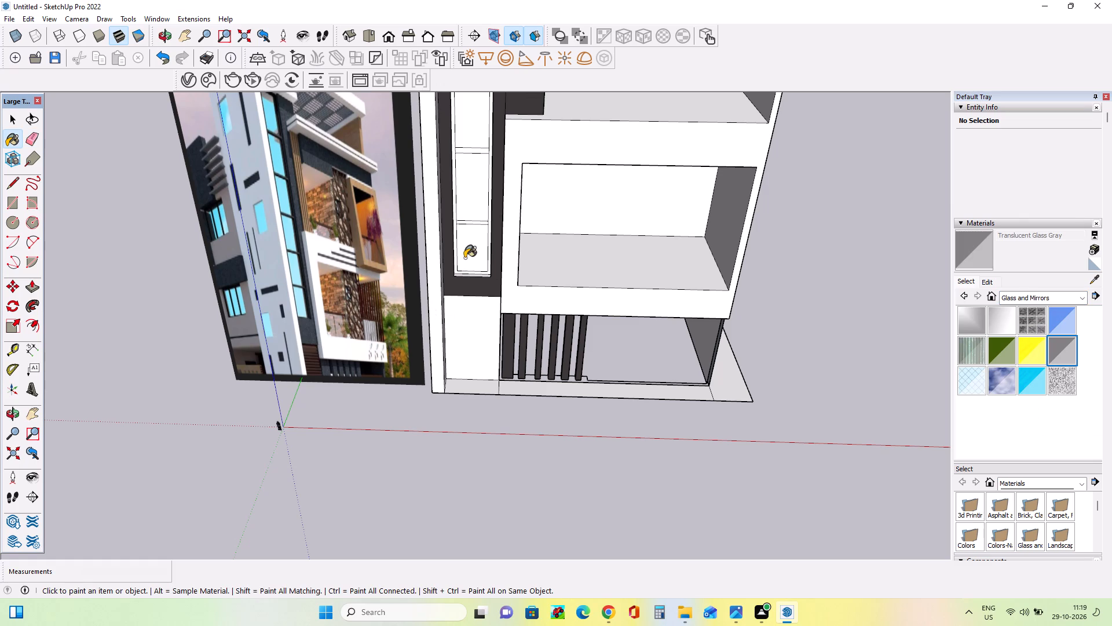
left_click(467, 254)
scroll(445, 418, "down", 8)
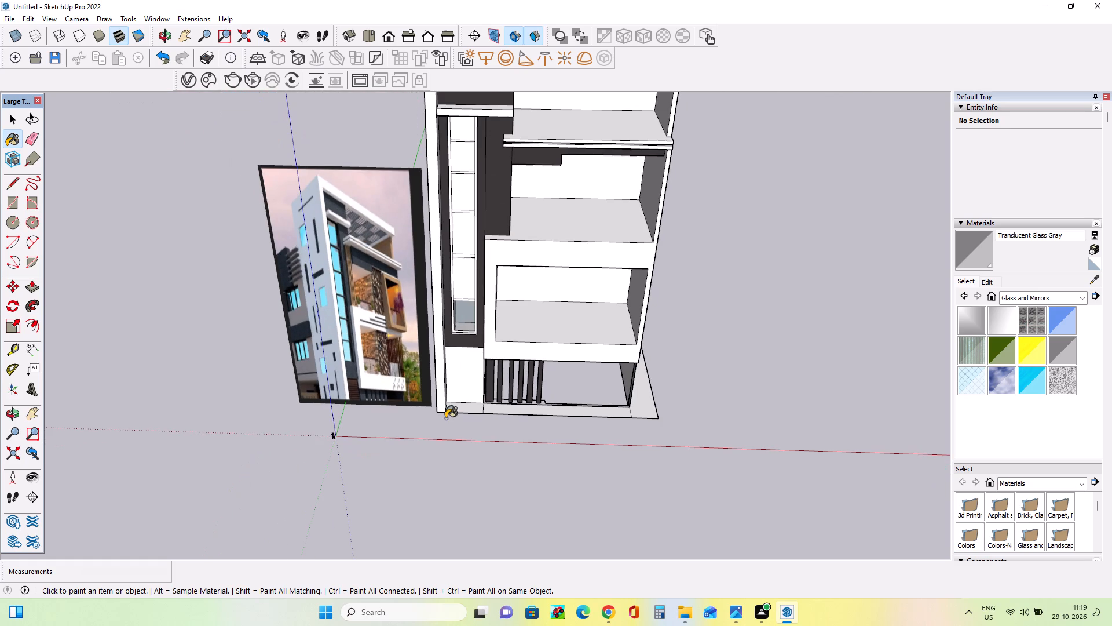
left_click(463, 291)
left_click(469, 245)
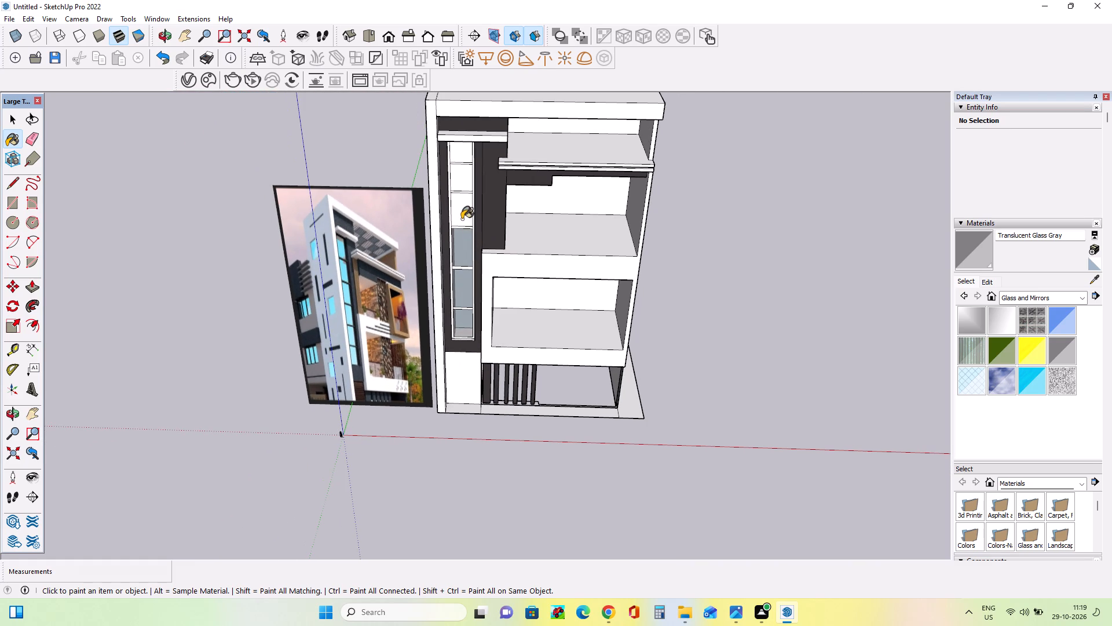
left_click(463, 216)
left_click(463, 174)
left_click(464, 155)
middle_click_drag(537, 333, 601, 261)
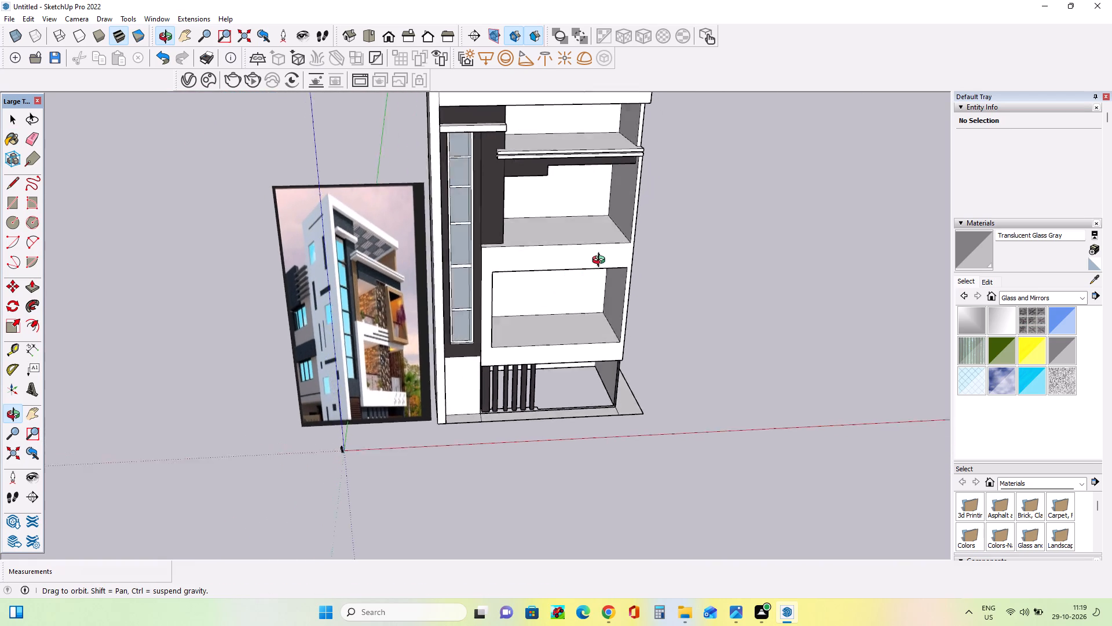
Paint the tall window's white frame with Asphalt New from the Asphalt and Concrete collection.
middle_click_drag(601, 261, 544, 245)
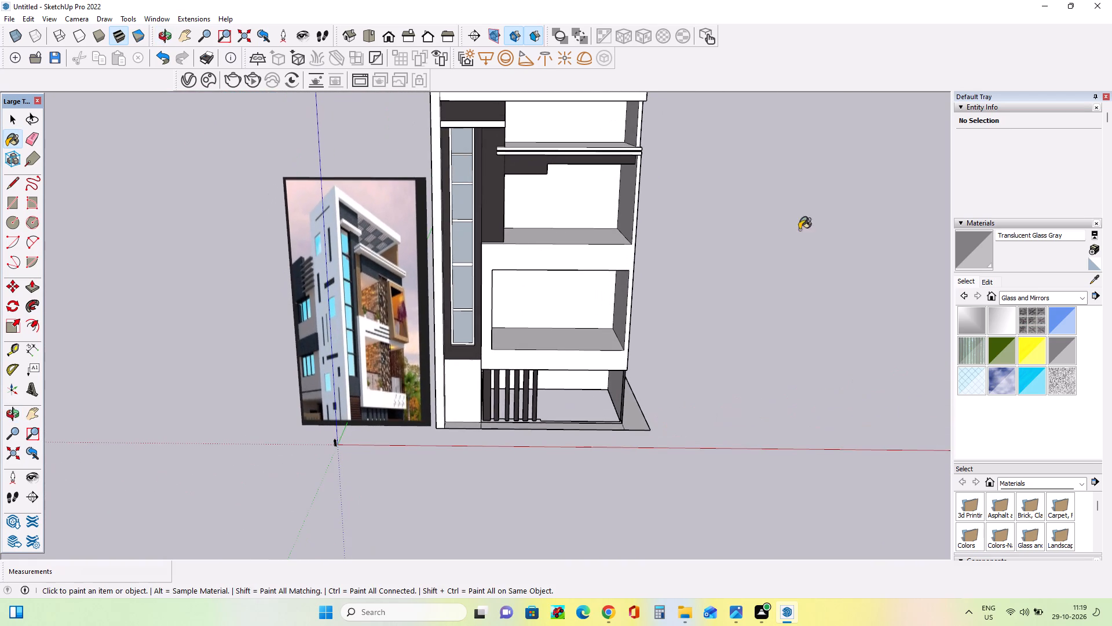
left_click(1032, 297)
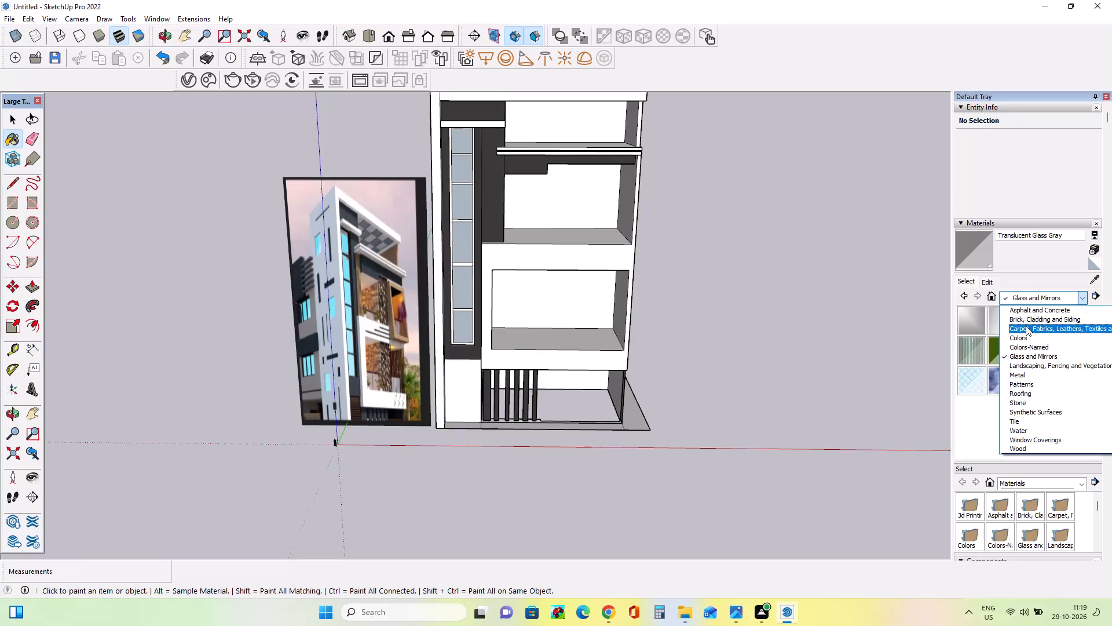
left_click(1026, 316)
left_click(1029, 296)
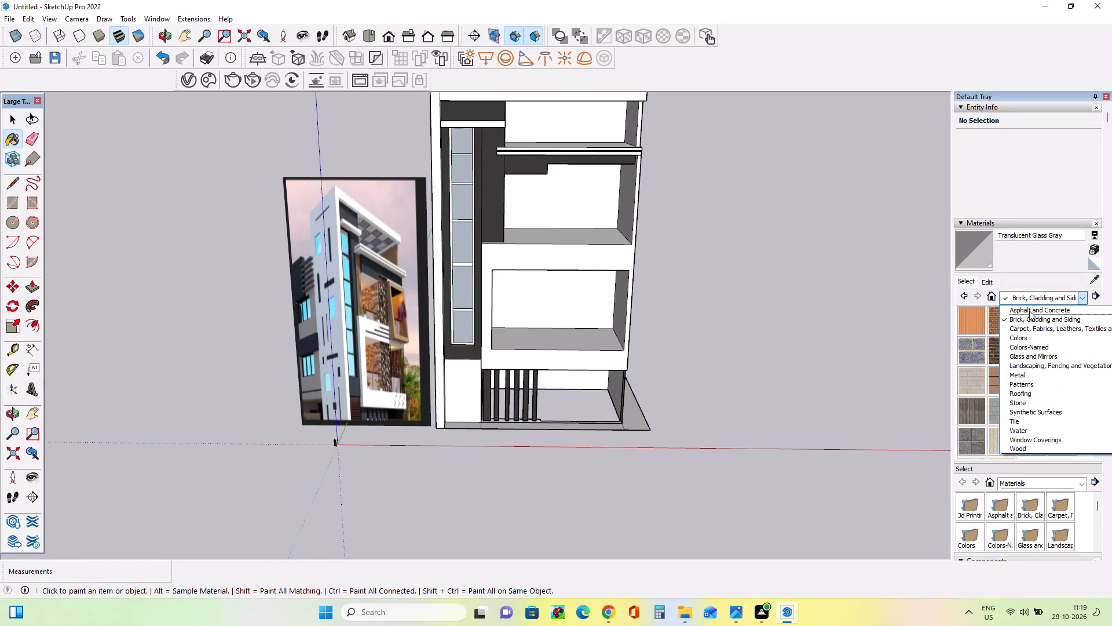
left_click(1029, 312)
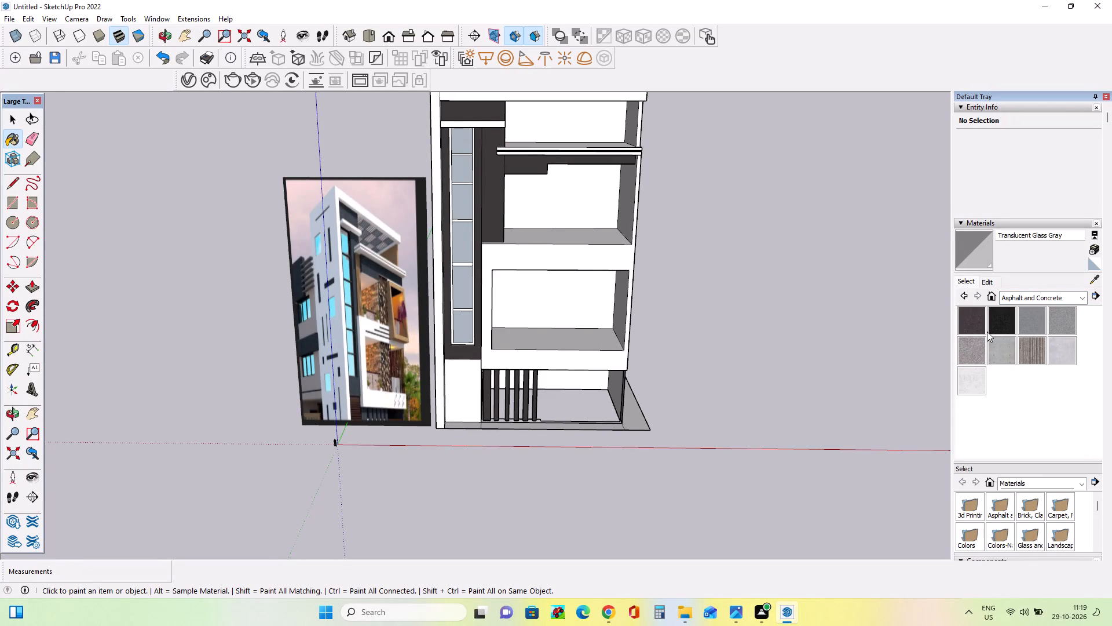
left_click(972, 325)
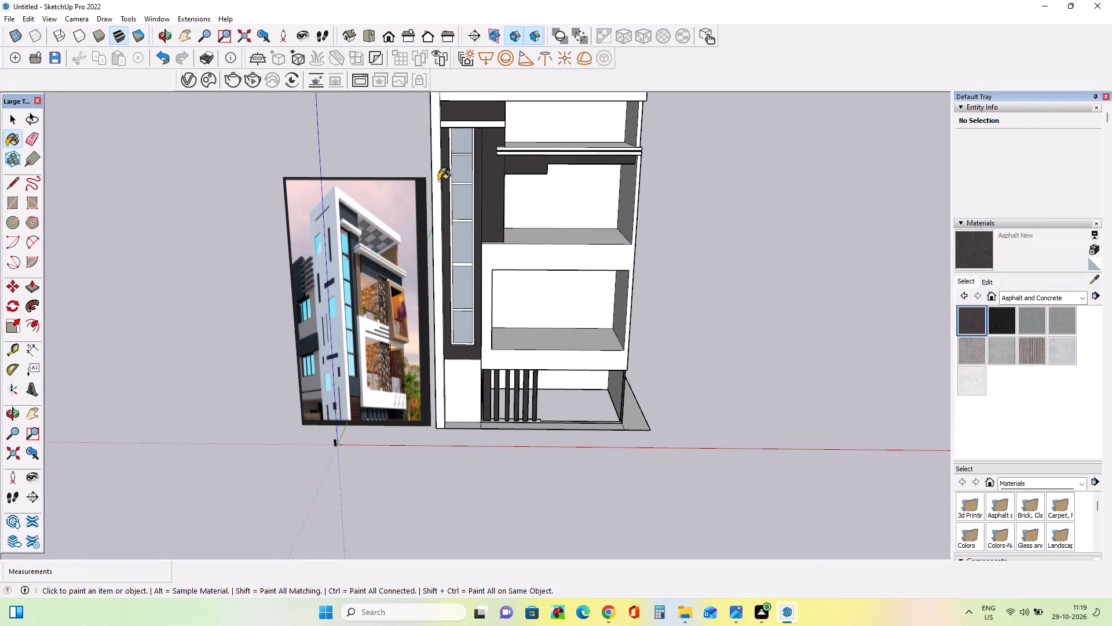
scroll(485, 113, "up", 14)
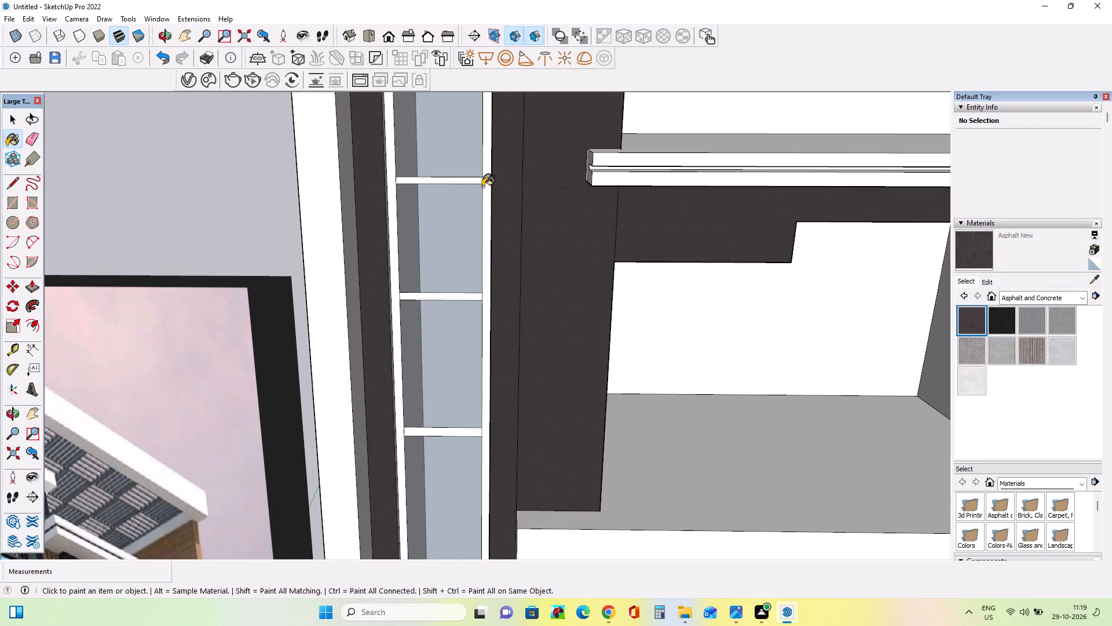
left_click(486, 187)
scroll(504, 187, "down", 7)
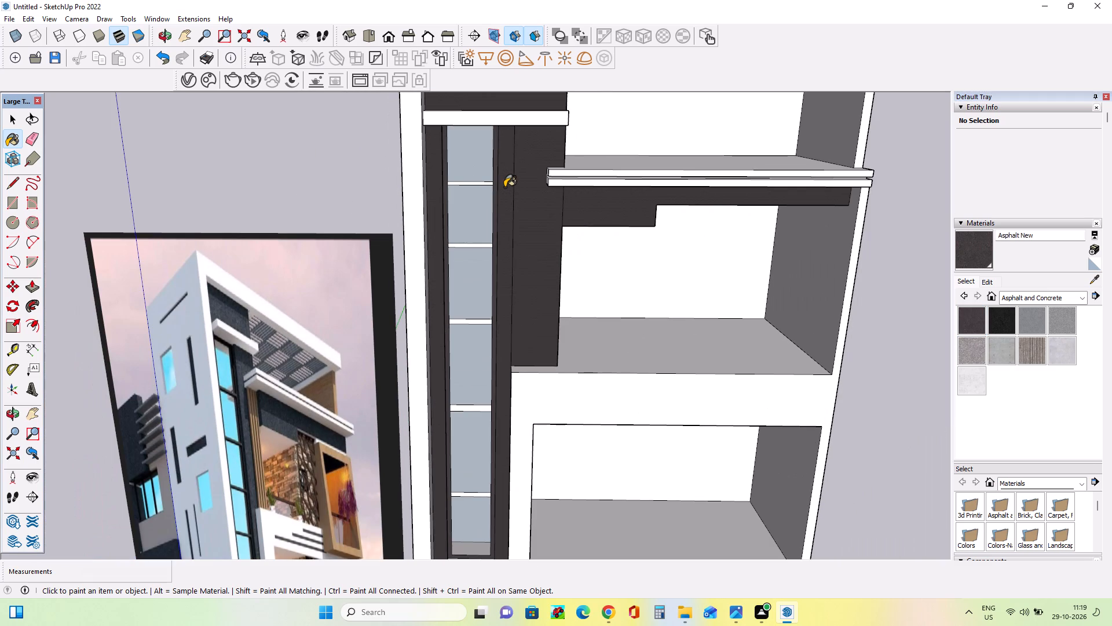
Examine the window frame and dark cladding finishes on the upper storeys in the reference image.
middle_click_drag(504, 189, 509, 206)
scroll(260, 387, "up", 7)
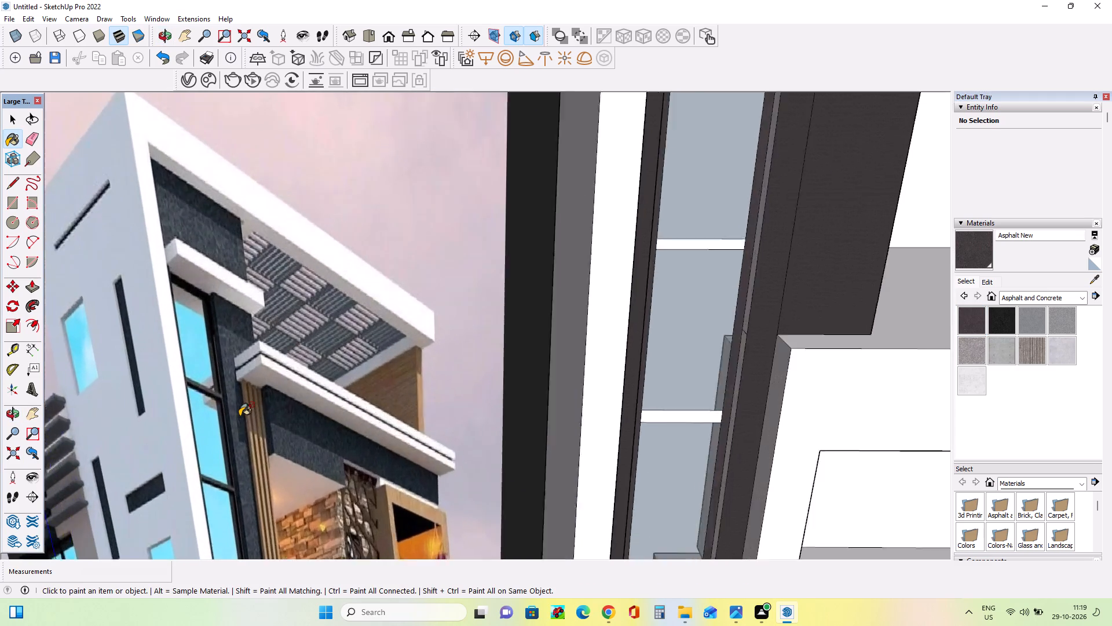
scroll(241, 416, "up", 9)
scroll(239, 417, "down", 5)
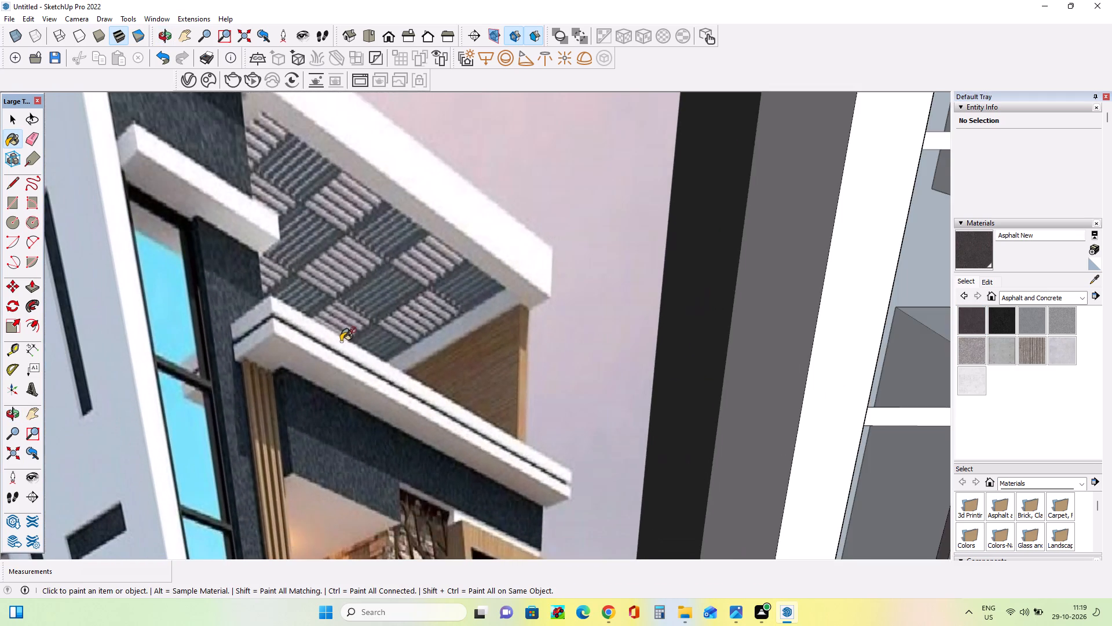
scroll(343, 340, "down", 13)
middle_click_drag(573, 290, 567, 273)
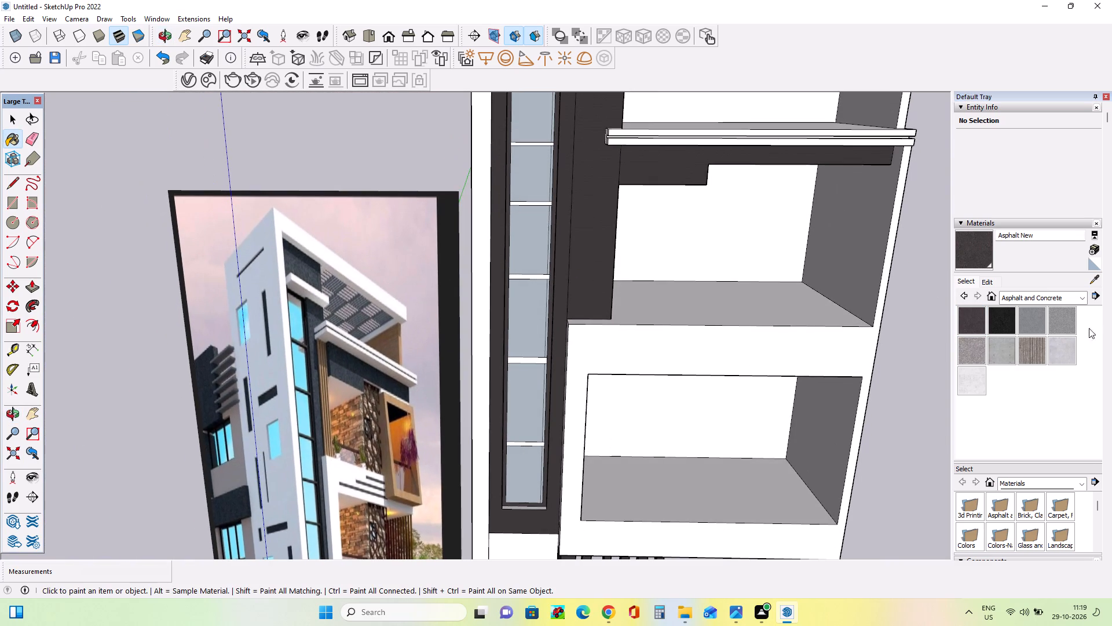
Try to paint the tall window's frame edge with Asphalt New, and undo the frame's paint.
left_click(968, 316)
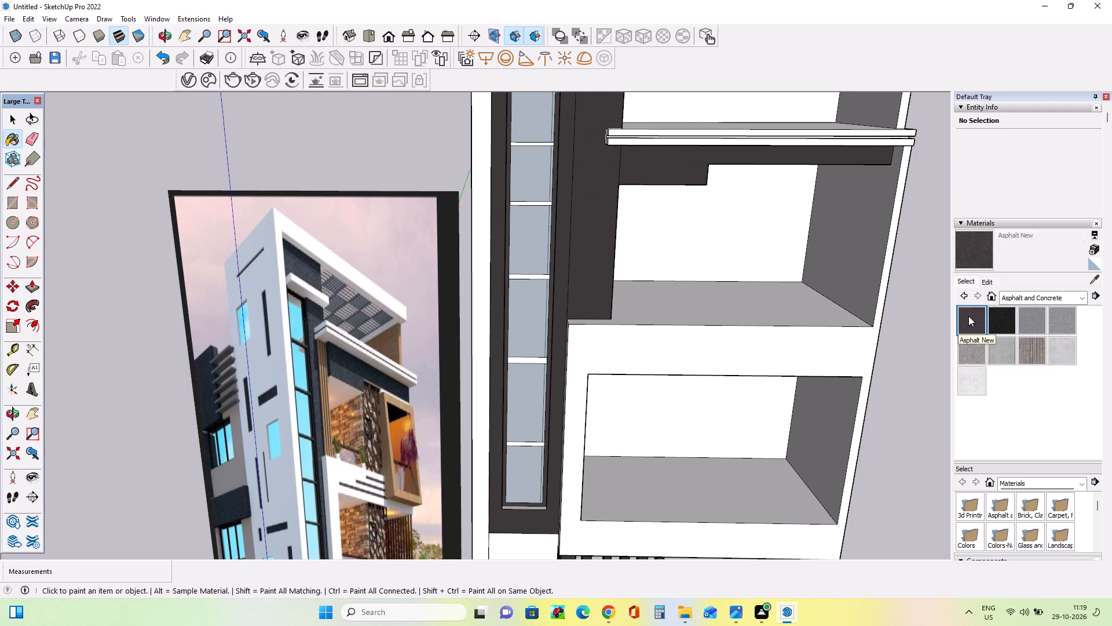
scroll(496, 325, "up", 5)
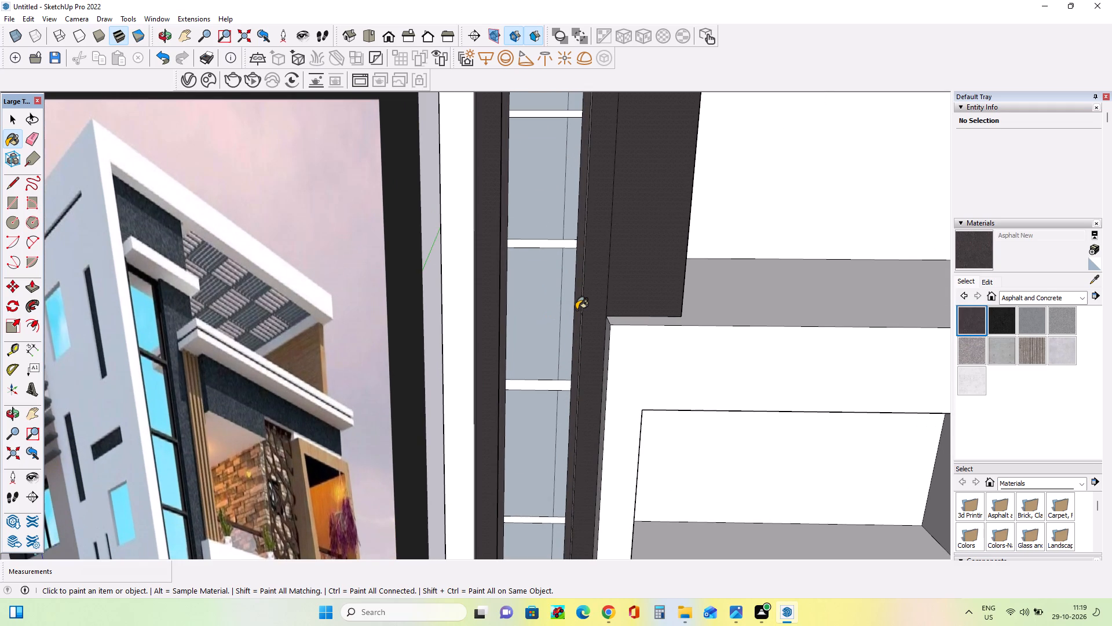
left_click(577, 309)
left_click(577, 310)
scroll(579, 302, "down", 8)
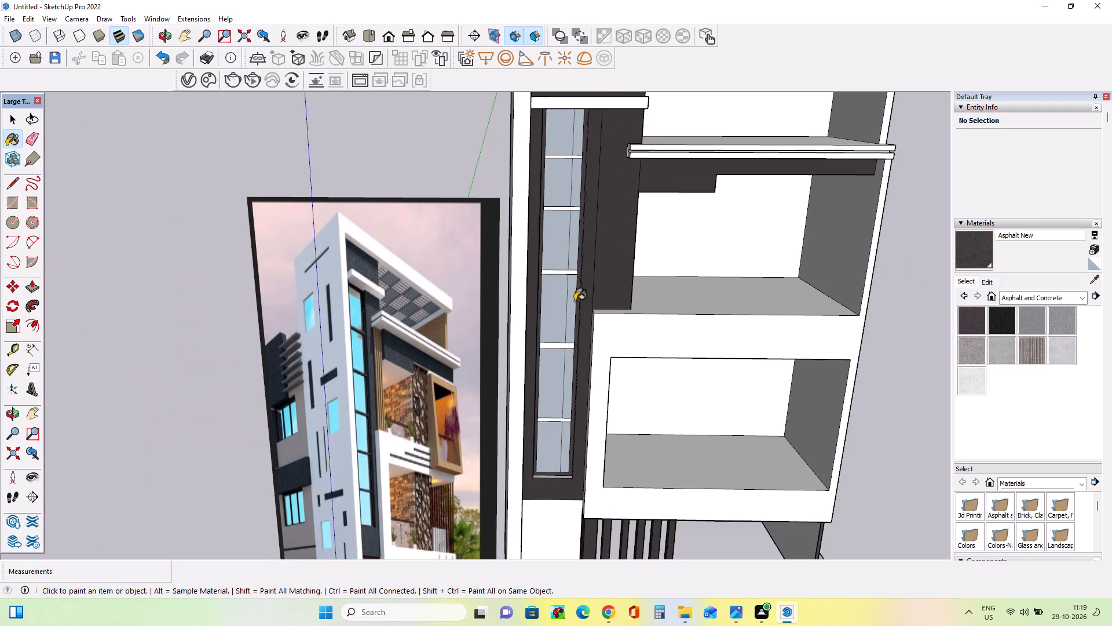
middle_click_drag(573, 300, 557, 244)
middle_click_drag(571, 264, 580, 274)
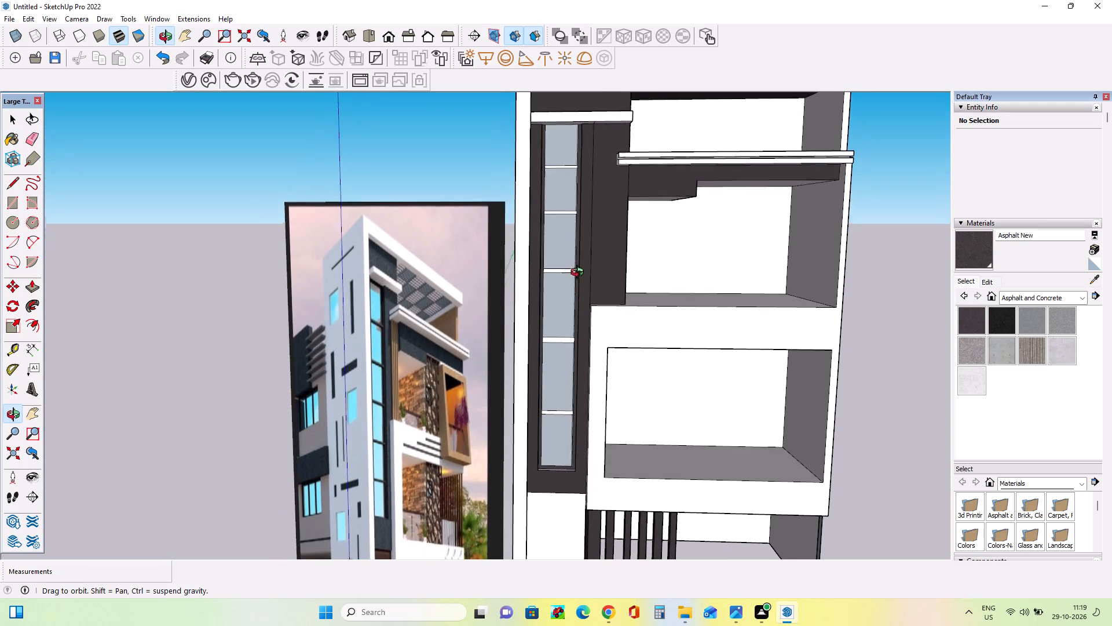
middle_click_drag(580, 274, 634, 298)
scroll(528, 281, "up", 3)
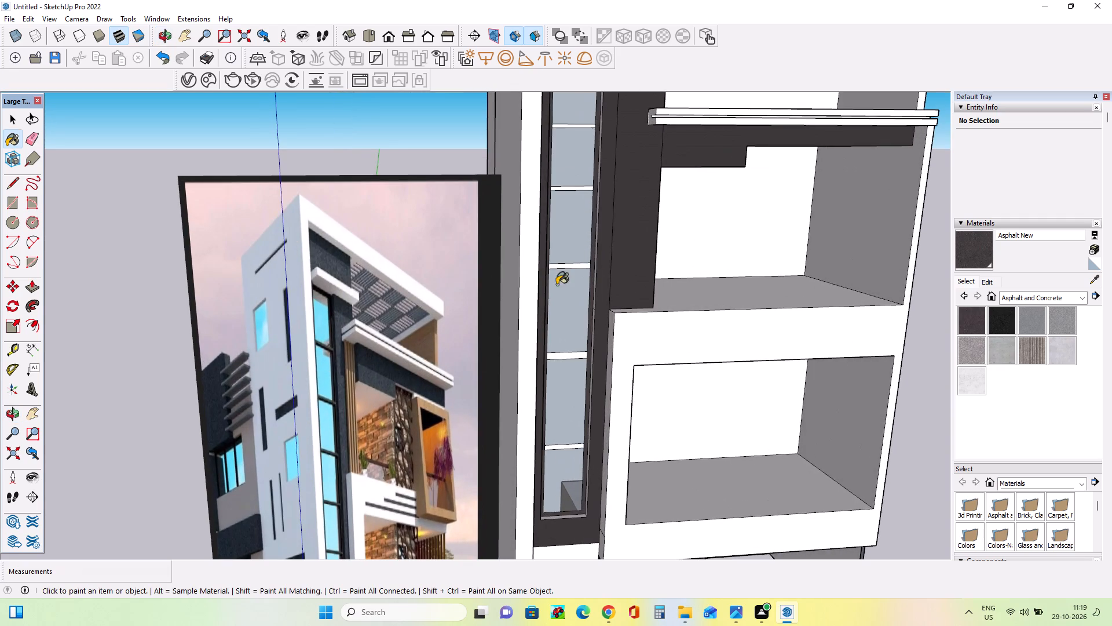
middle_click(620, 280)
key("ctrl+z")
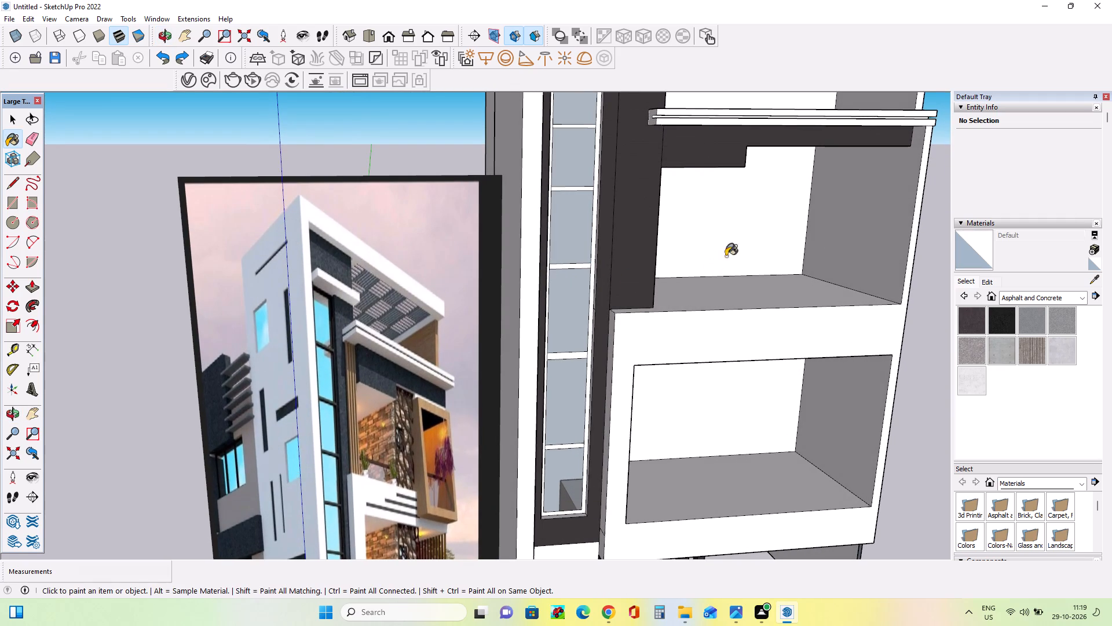
Paint the tall window's frame with Asphalt New from the Asphalt and Concrete collection again.
left_click_drag(966, 270, 1077, 352)
left_click(973, 321)
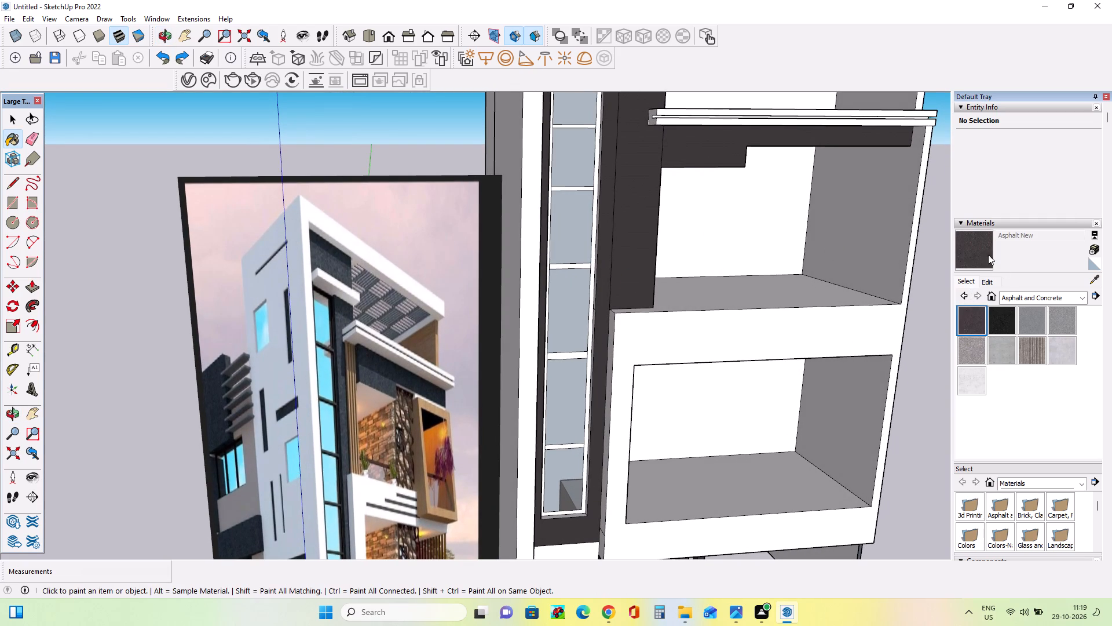
scroll(592, 284, "up", 6)
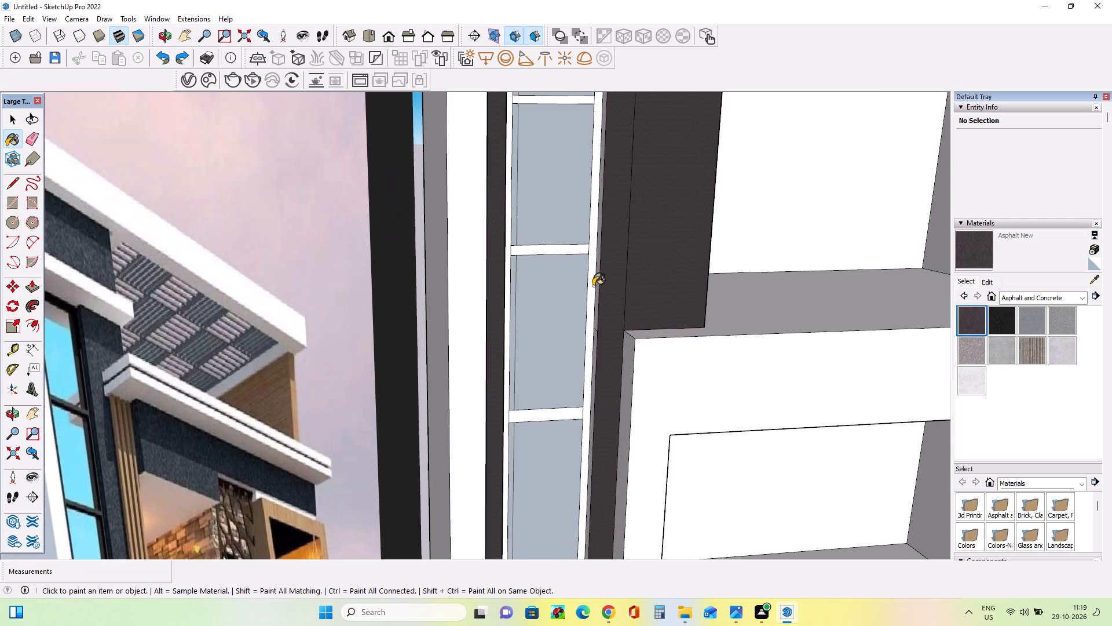
left_click(593, 286)
scroll(594, 297, "up", 1)
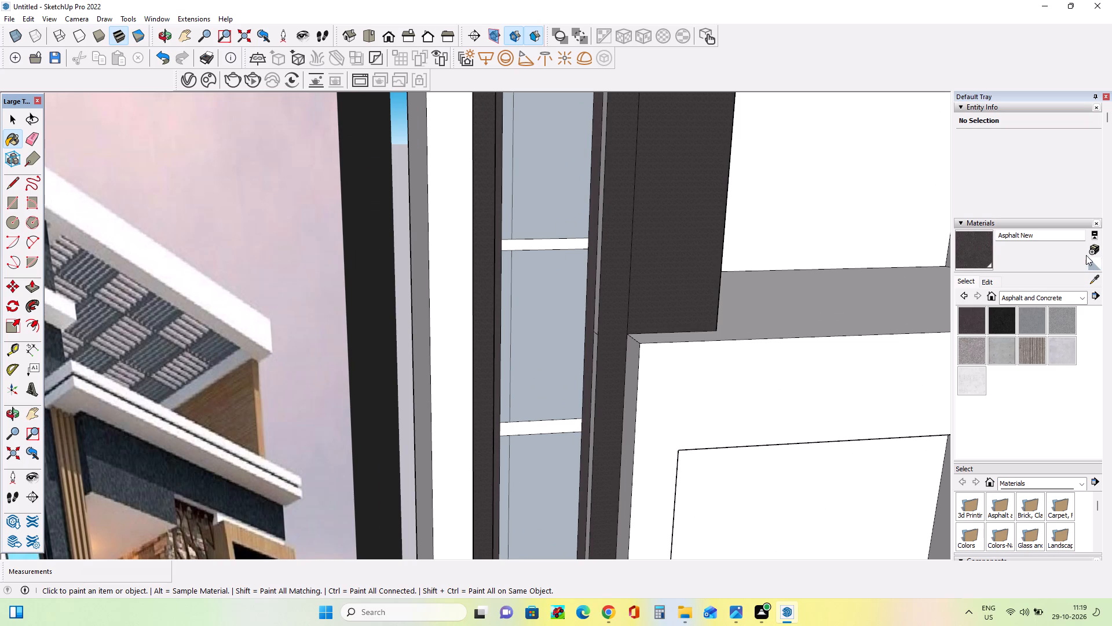
Create a new material from Asphalt New with a slightly lighter colour.
left_click(1093, 250)
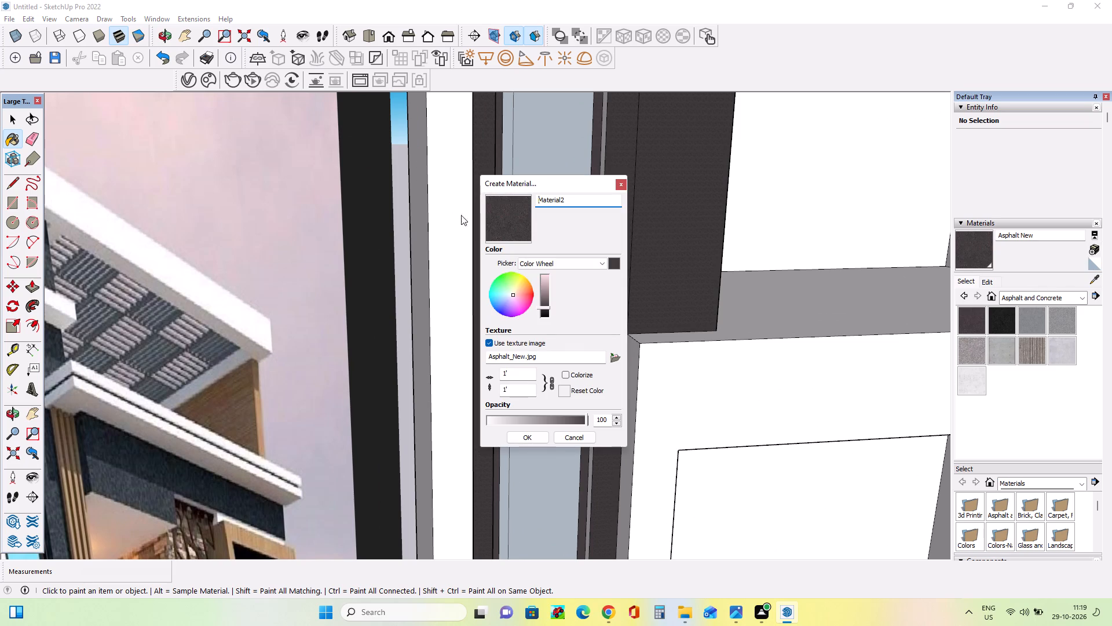
left_click(545, 303)
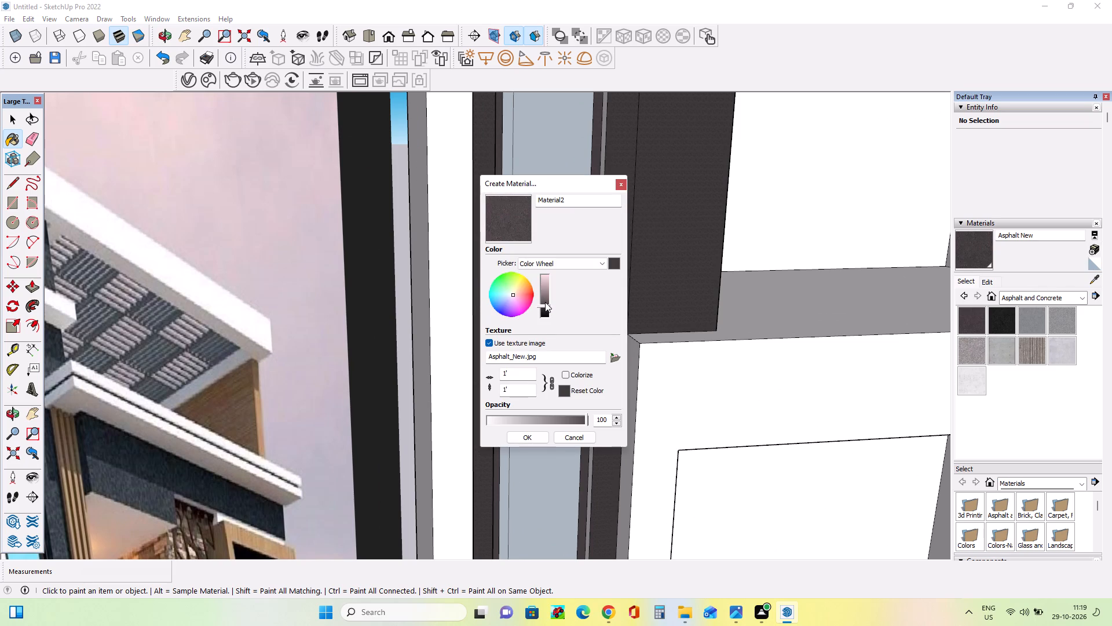
left_click(545, 303)
left_click(547, 301)
left_click(532, 434)
Paint the tall window's frame with the new lighter asphalt material.
scroll(517, 480, "down", 3)
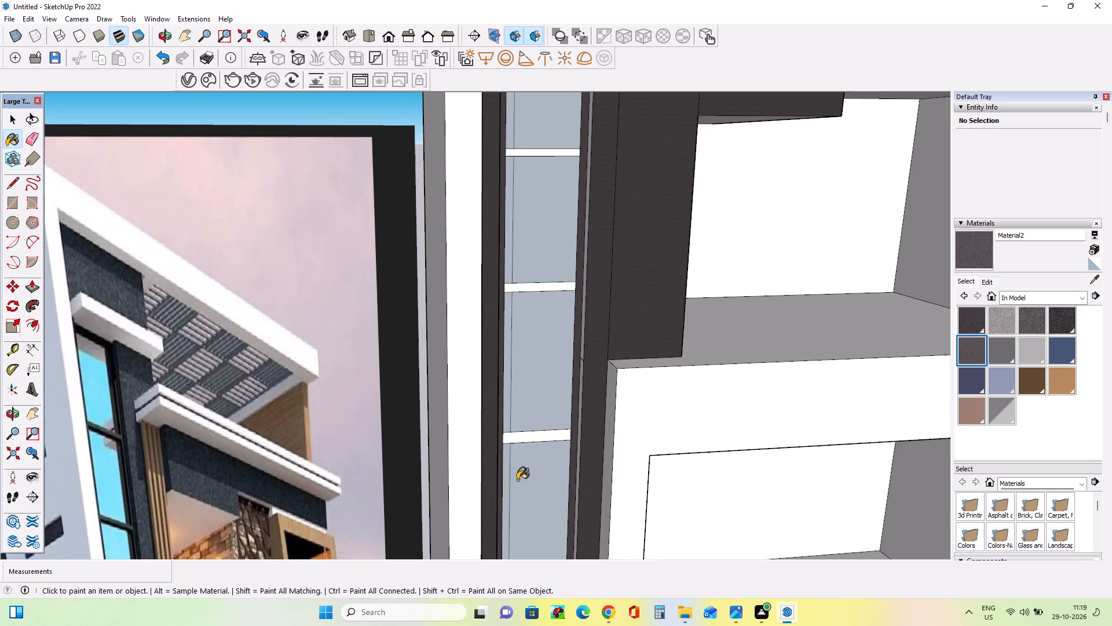
scroll(517, 480, "down", 2)
scroll(569, 401, "up", 6)
left_click(554, 374)
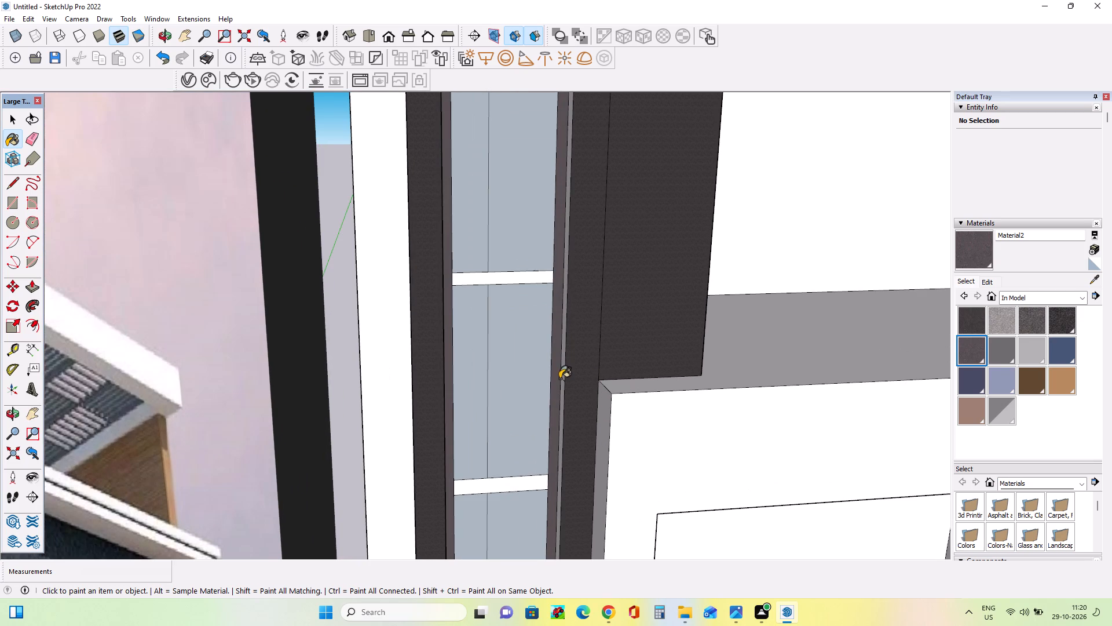
Paint the tall window's top and third horizontal mullions with the lighter asphalt material.
left_click(551, 280)
scroll(586, 360, "down", 9)
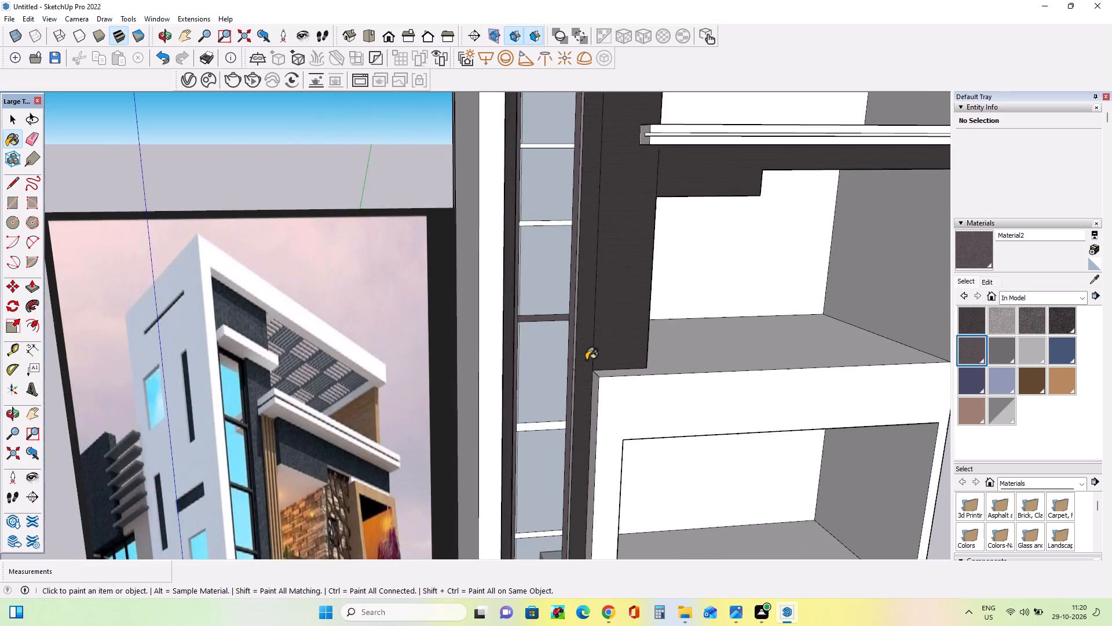
scroll(586, 360, "down", 5)
scroll(646, 293, "down", 5)
scroll(591, 375, "up", 5)
scroll(625, 143, "up", 6)
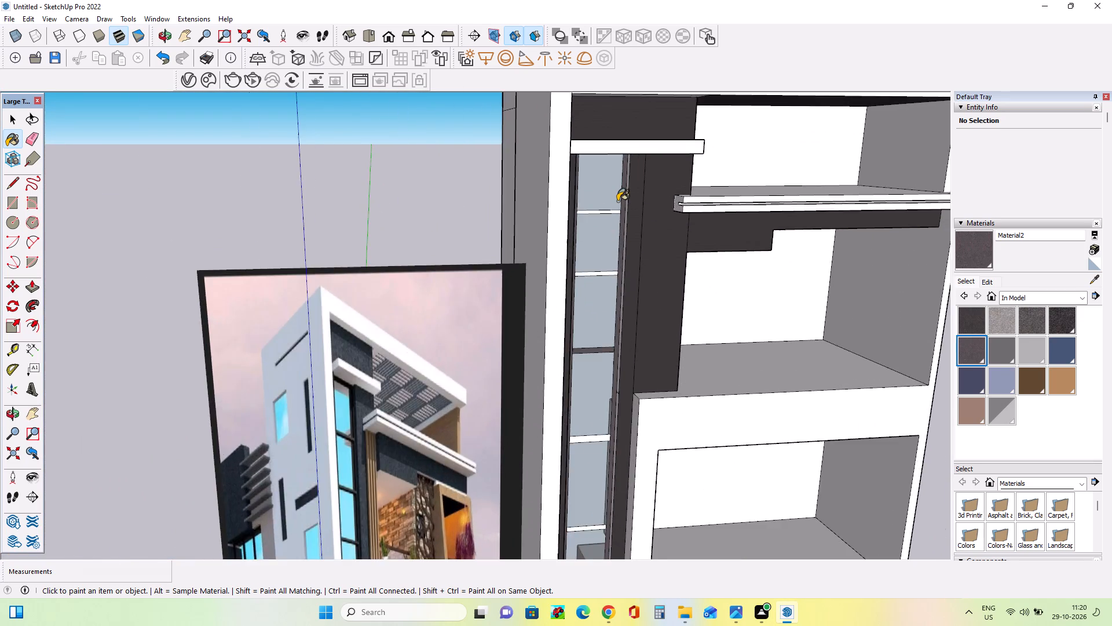
scroll(617, 201, "up", 6)
left_click(615, 222)
Paint the upper part of the window opening's inner side reveal with the lighter asphalt material.
scroll(645, 330, "down", 4)
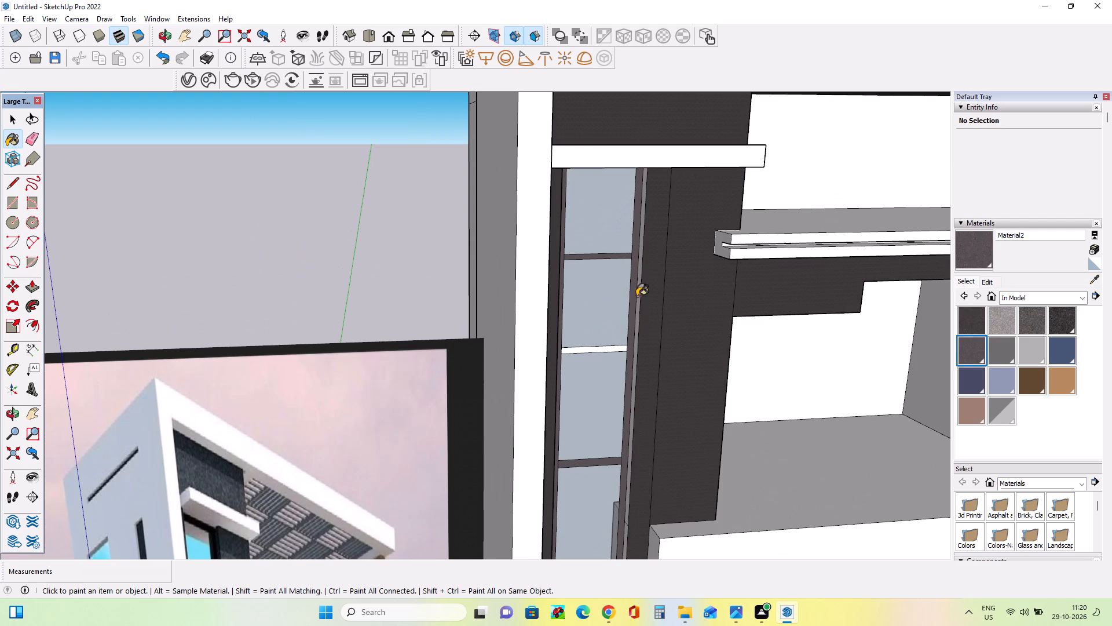
middle_click_drag(635, 286, 623, 152)
scroll(608, 239, "up", 9)
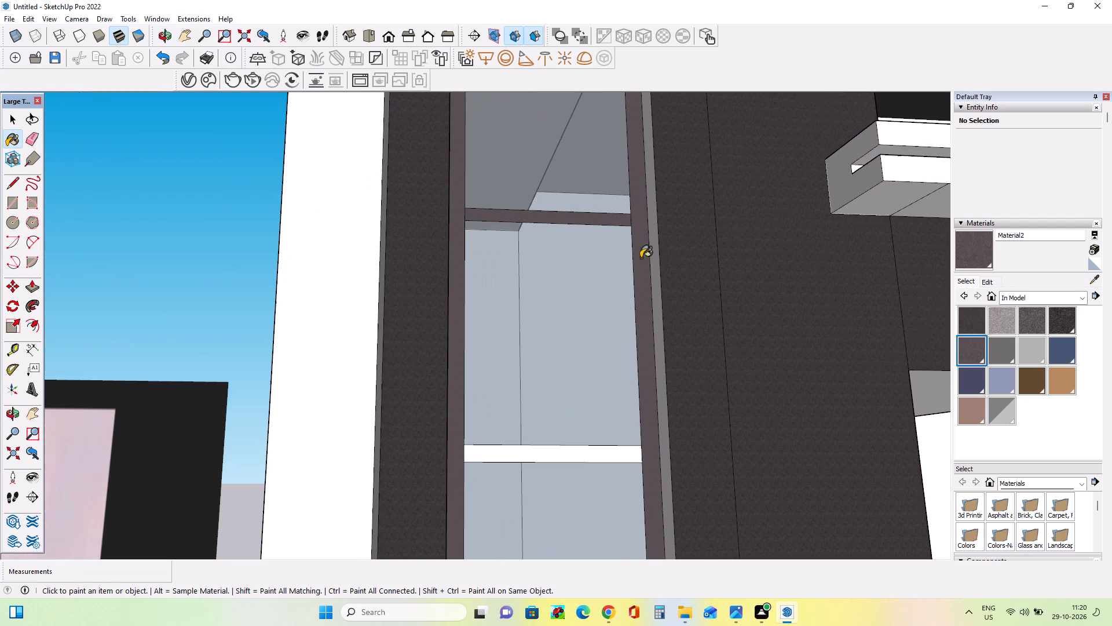
left_click(656, 260)
Paint the lower part of the inner side reveal and the lowest mullion with the lighter asphalt material.
scroll(620, 240, "down", 4)
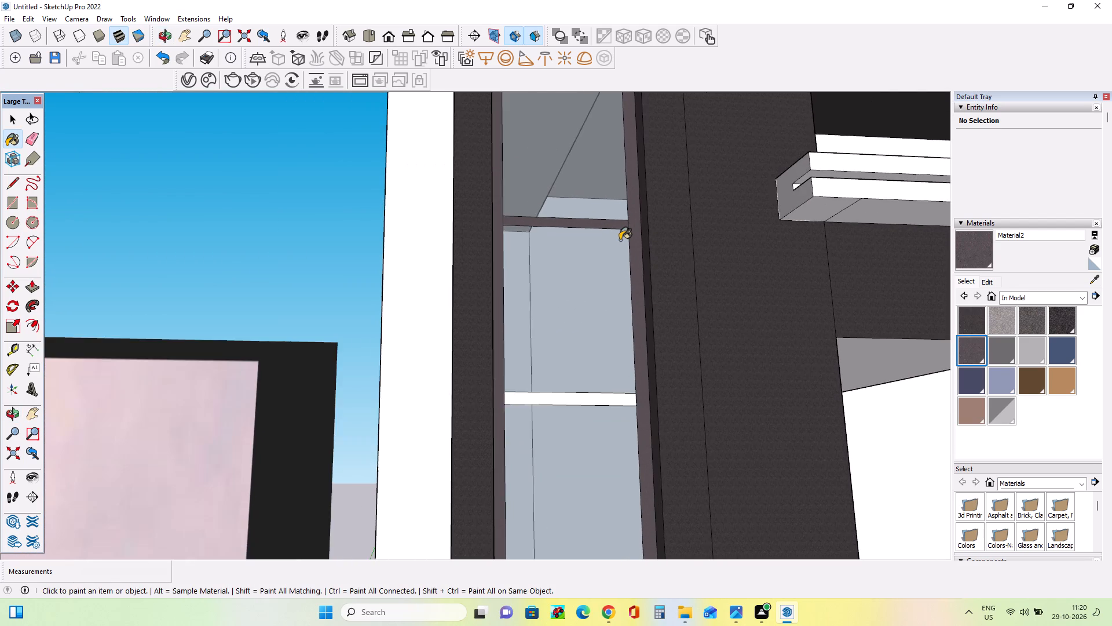
scroll(620, 240, "down", 9)
scroll(597, 330, "down", 14)
scroll(611, 424, "up", 20)
scroll(611, 424, "up", 1)
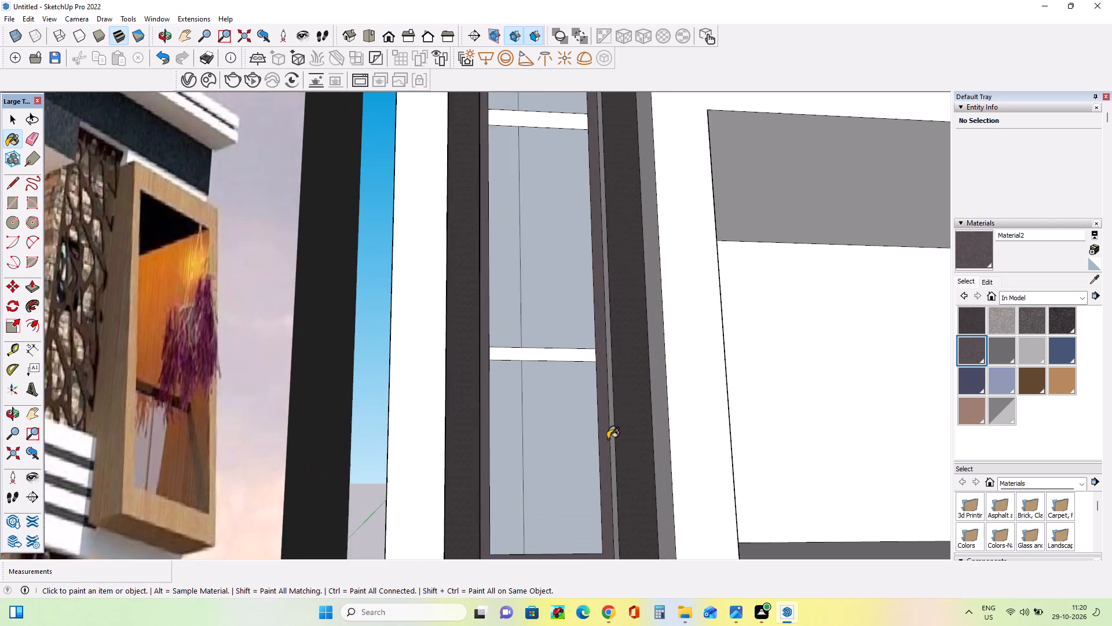
scroll(608, 439, "up", 4)
left_click(616, 430)
left_click(580, 310)
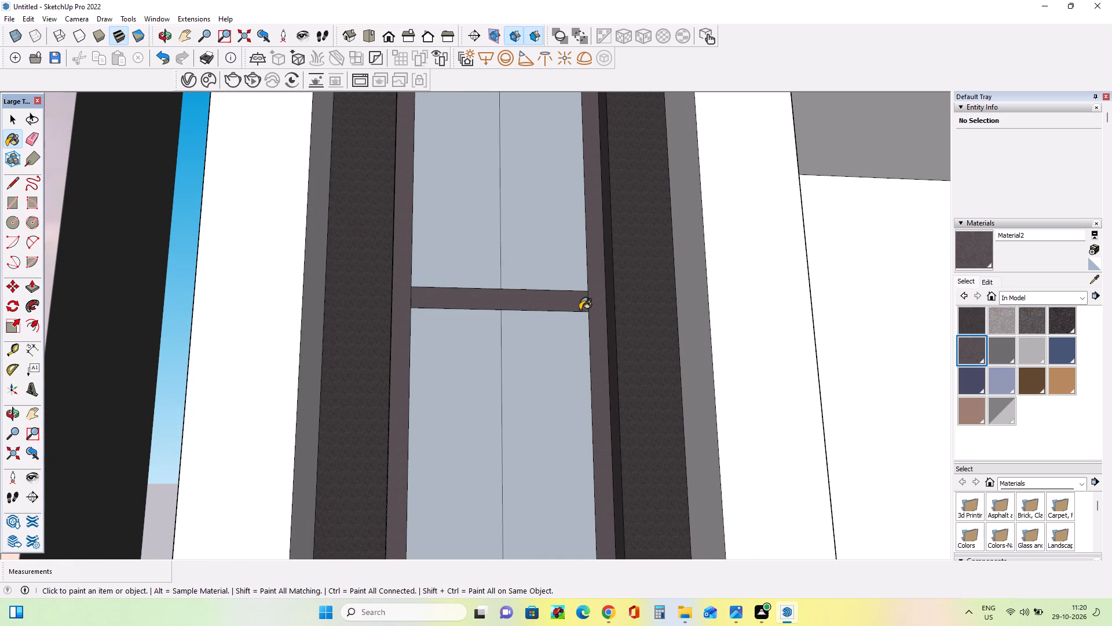
left_click(595, 313)
scroll(531, 292, "down", 10)
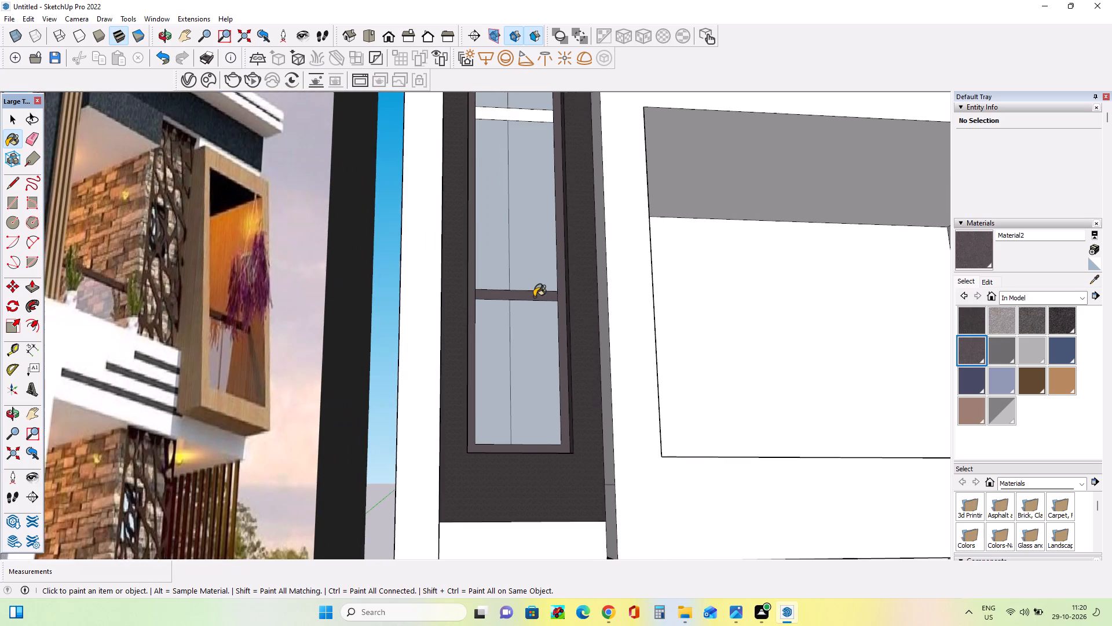
Paint the front face of the tall window's dark surround with the lighter asphalt material.
middle_click_drag(564, 369, 561, 515)
scroll(544, 411, "up", 5)
middle_click_drag(569, 428, 567, 474)
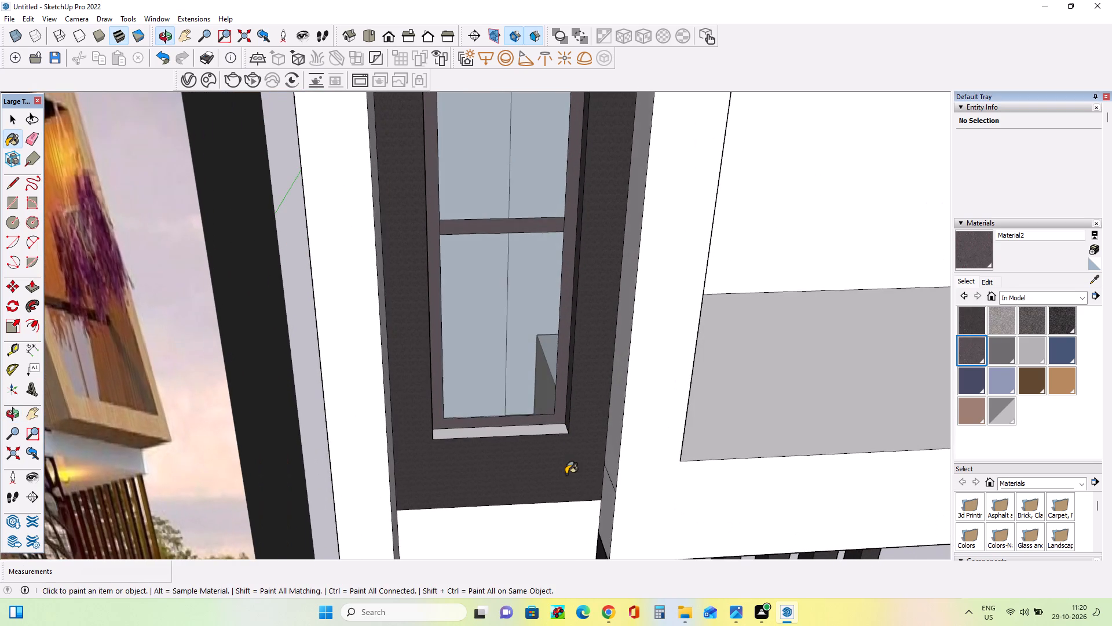
left_click(562, 474)
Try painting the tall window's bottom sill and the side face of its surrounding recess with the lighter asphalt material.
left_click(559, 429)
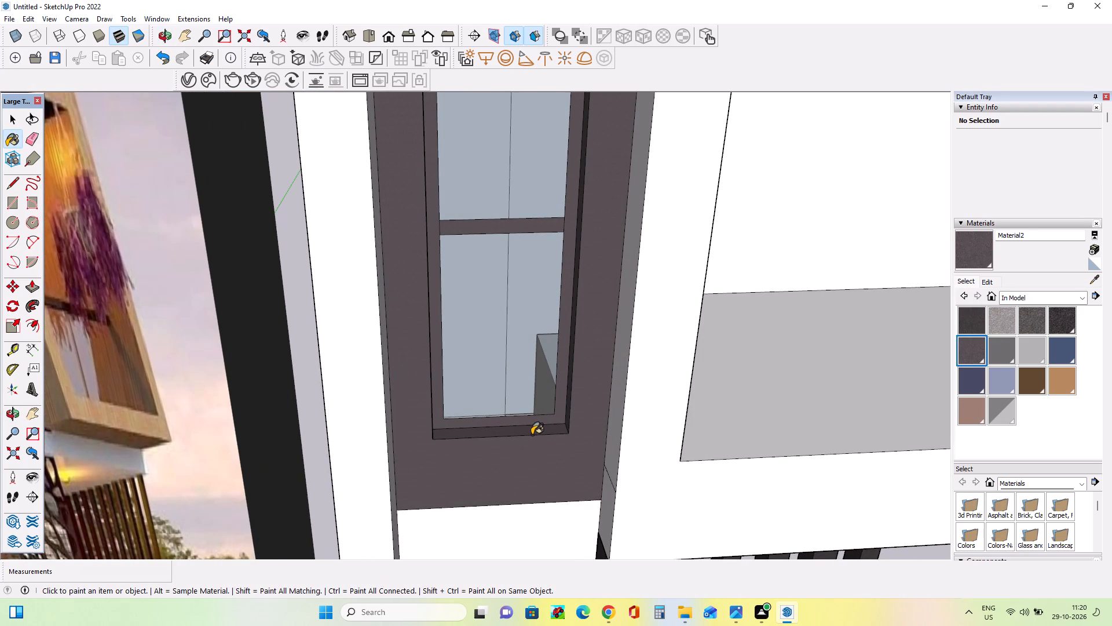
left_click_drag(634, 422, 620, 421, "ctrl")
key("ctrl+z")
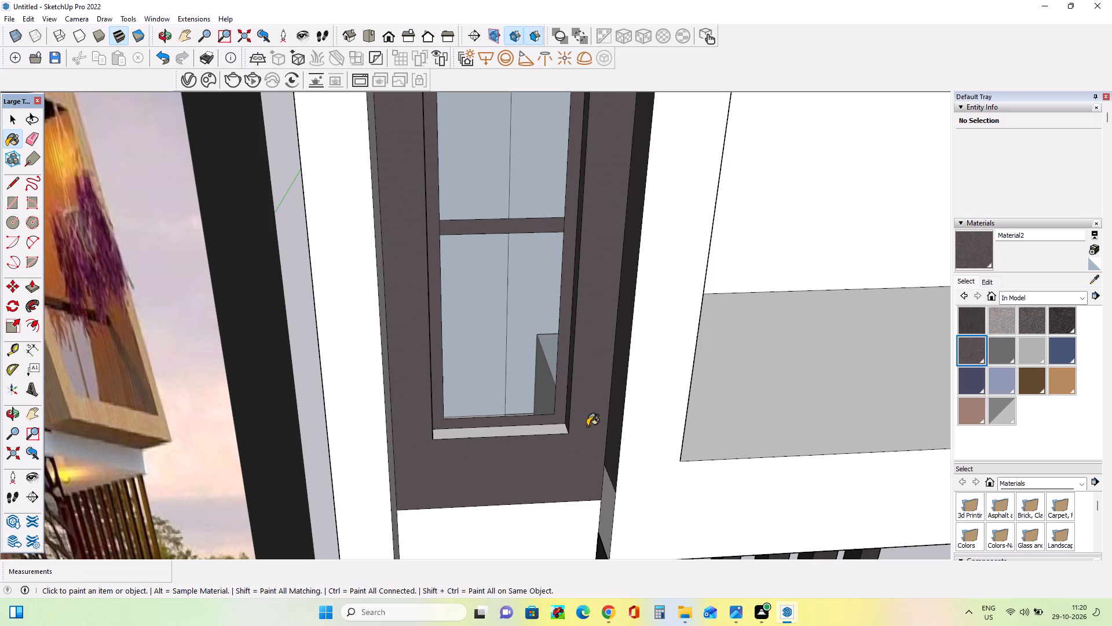
Undo the lighter asphalt paint on the tall window's surround, including its front face.
middle_click_drag(588, 457, 581, 343)
left_click_drag(581, 343, 578, 362)
key("ctrl+z")
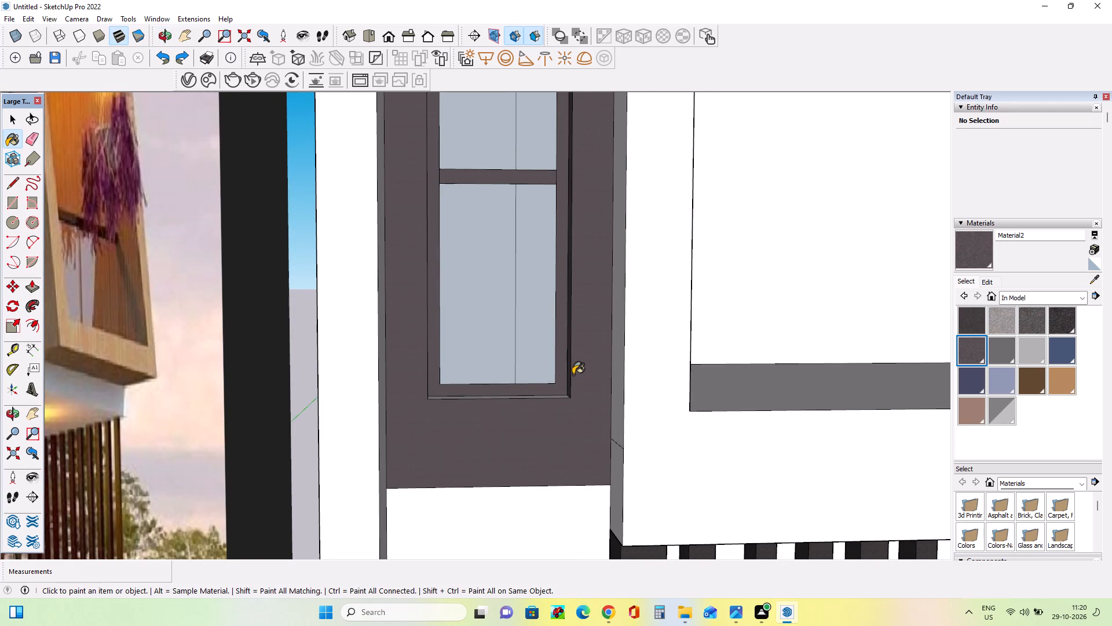
key("ctrl+z")
Paint the tall window's bottom sill with the lighter asphalt material, Material2.
middle_click_drag(542, 412, 568, 512)
scroll(539, 403, "up", 4)
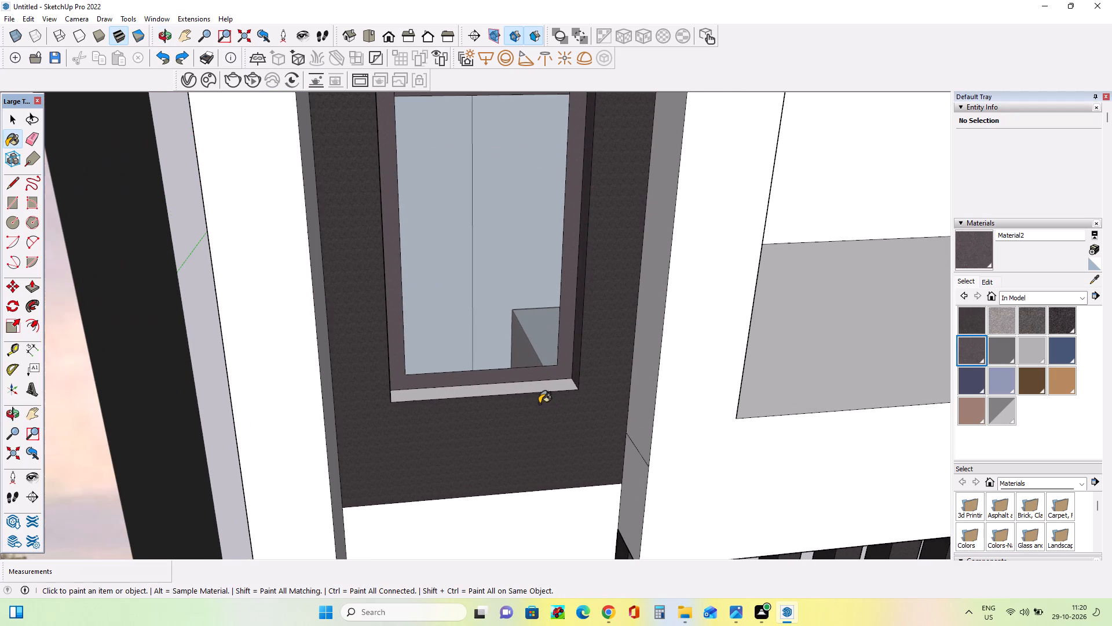
left_click(546, 385)
Examine the upper facade and compare its projecting ledges and ceiling with the reference image.
scroll(505, 405, "down", 8)
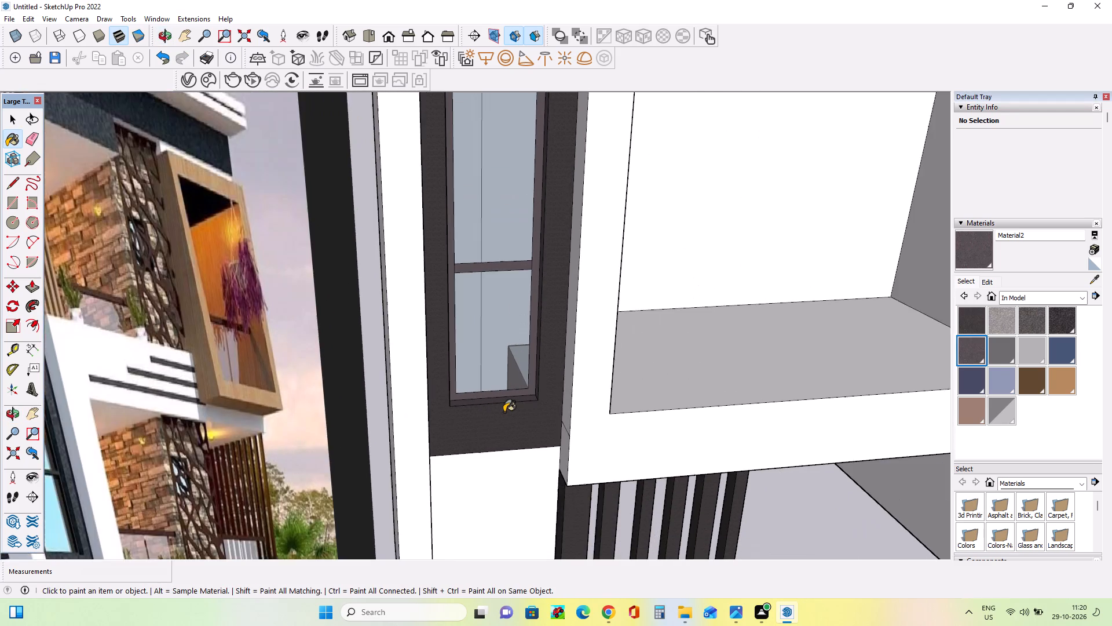
scroll(504, 412, "down", 11)
middle_click_drag(588, 378, 588, 363)
scroll(588, 363, "down", 4)
middle_click_drag(619, 260, 619, 253)
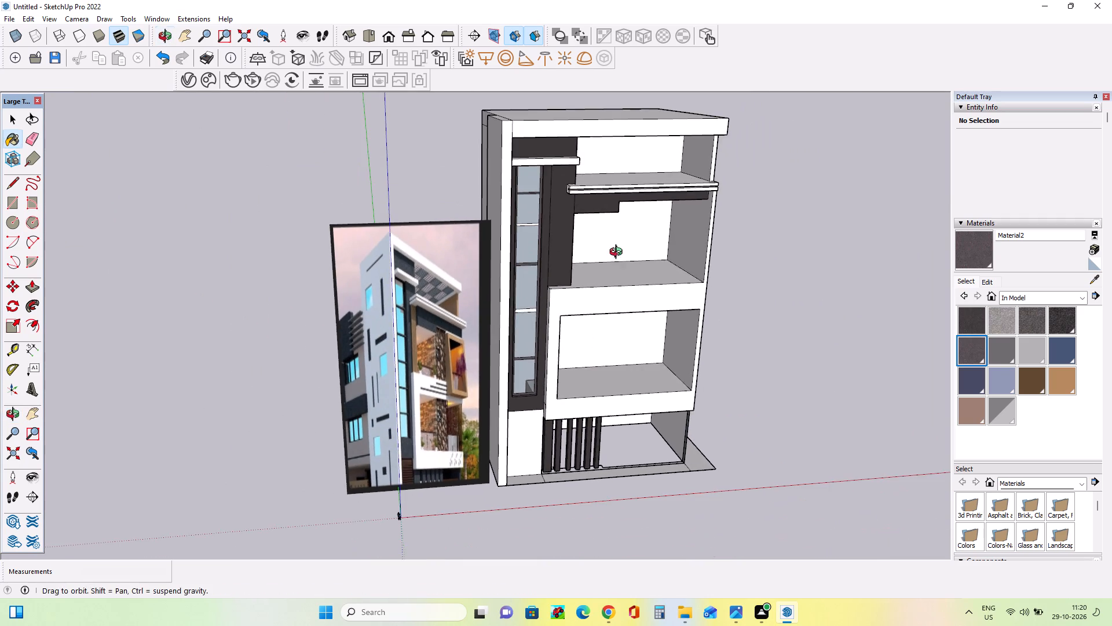
middle_click_drag(619, 253, 580, 89)
scroll(580, 90, "down", 1)
scroll(570, 188, "up", 6)
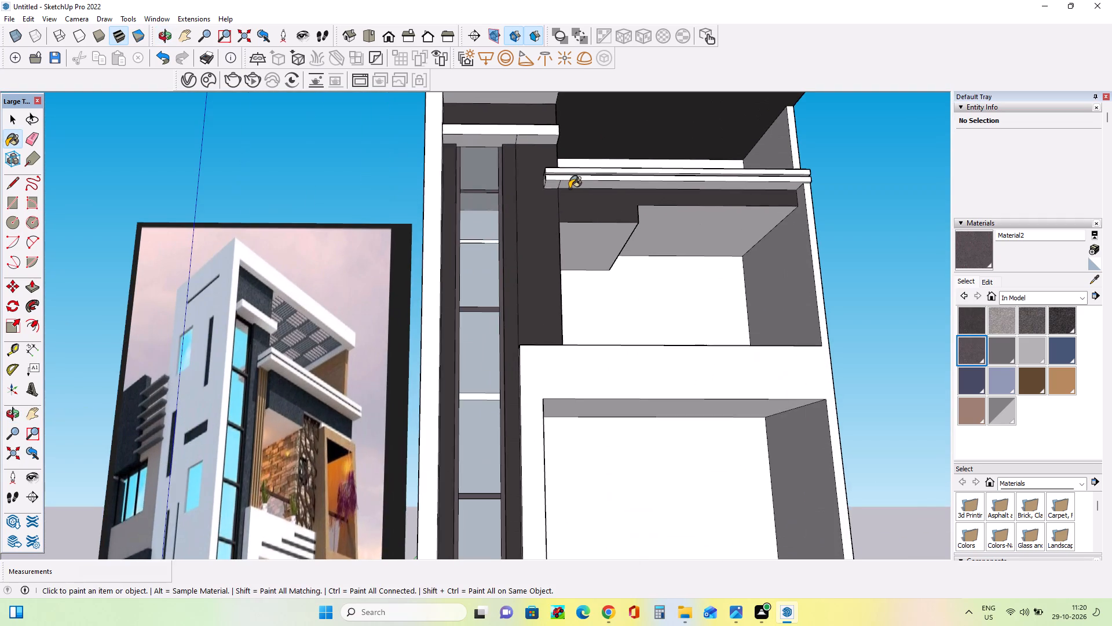
middle_click_drag(569, 188, 573, 230)
middle_click_drag(500, 174, 568, 208)
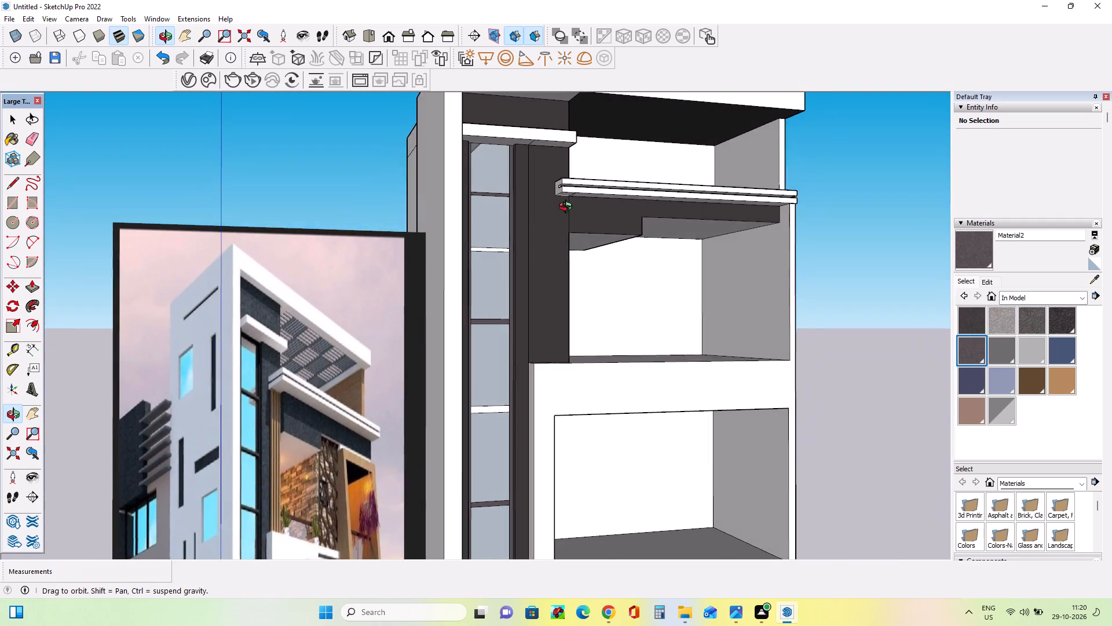
middle_click_drag(568, 208, 576, 235)
middle_click(535, 205)
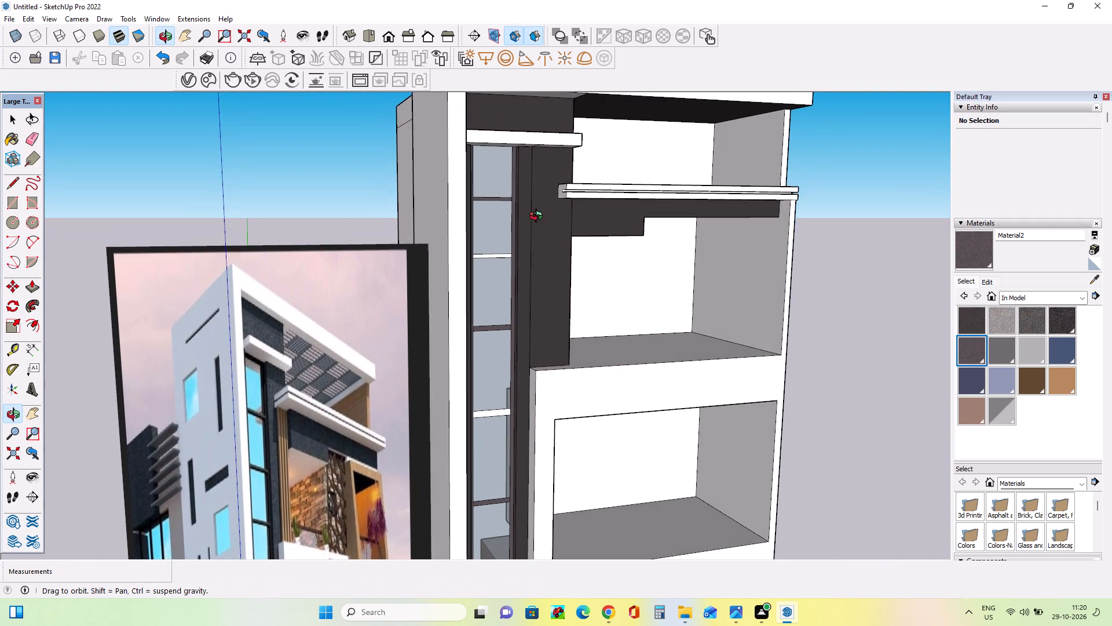
scroll(464, 208, "down", 3)
middle_click_drag(587, 156, 591, 185)
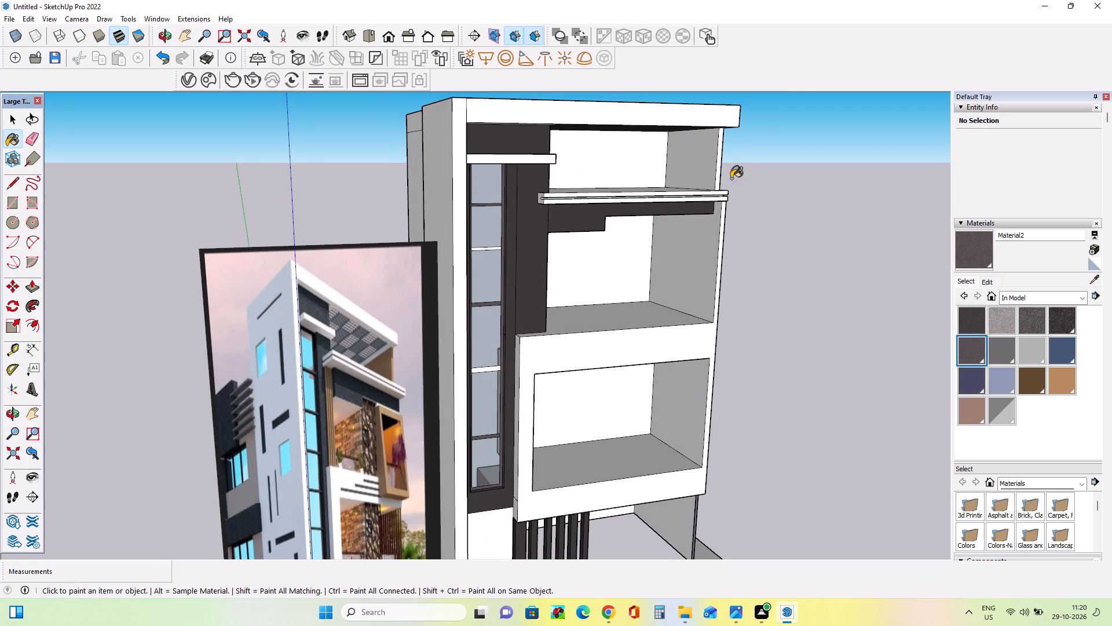
scroll(521, 219, "up", 2)
scroll(310, 408, "up", 11)
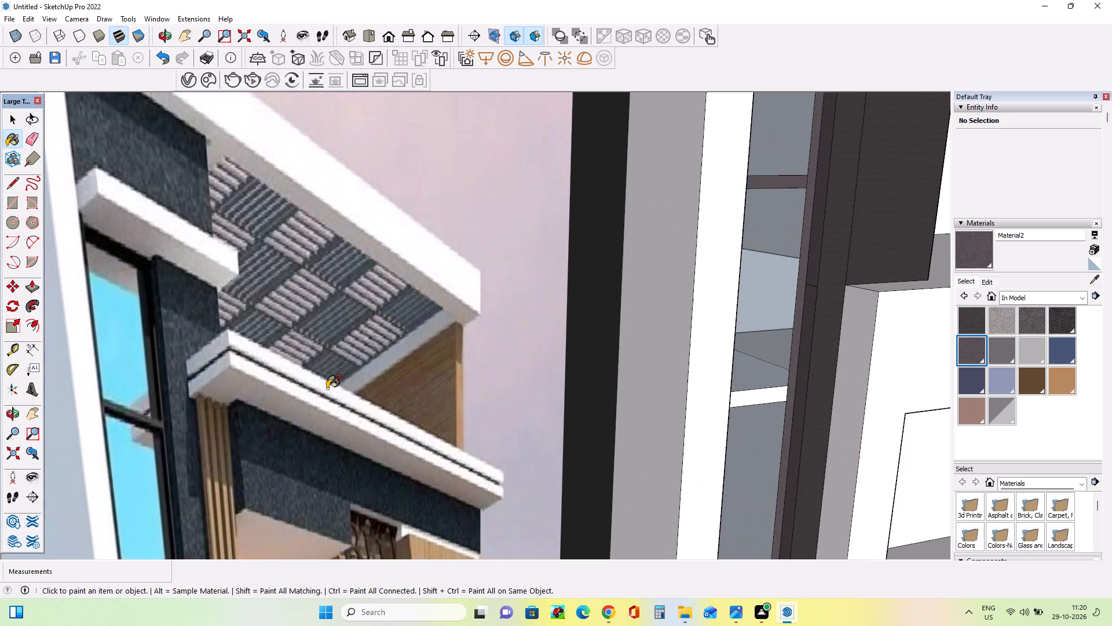
Paint the back face of the groove in the upper balcony's projecting ledge with the brown Niraj_Shoe_Sole material.
left_click(1038, 385)
middle_click_drag(686, 355, 687, 391)
scroll(489, 423, "down", 7)
scroll(488, 427, "up", 1)
scroll(488, 427, "down", 6)
scroll(644, 220, "up", 13)
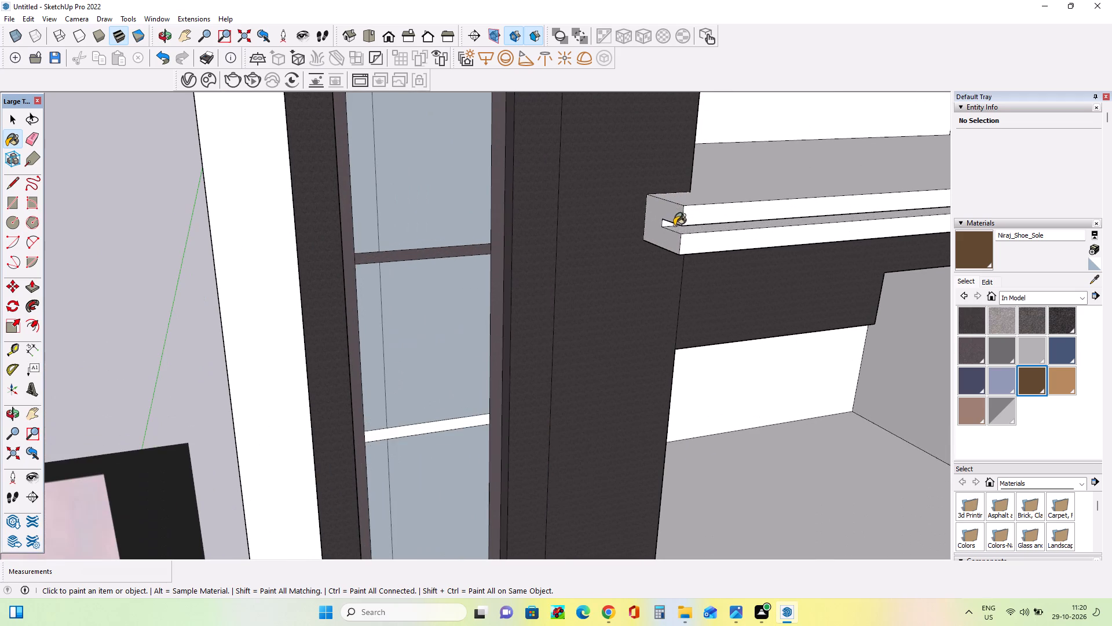
left_click(668, 224)
Paint the upper and lower inner faces of the ledge's groove with the brown Niraj_Shoe_Sole material.
middle_click_drag(589, 243, 544, 195)
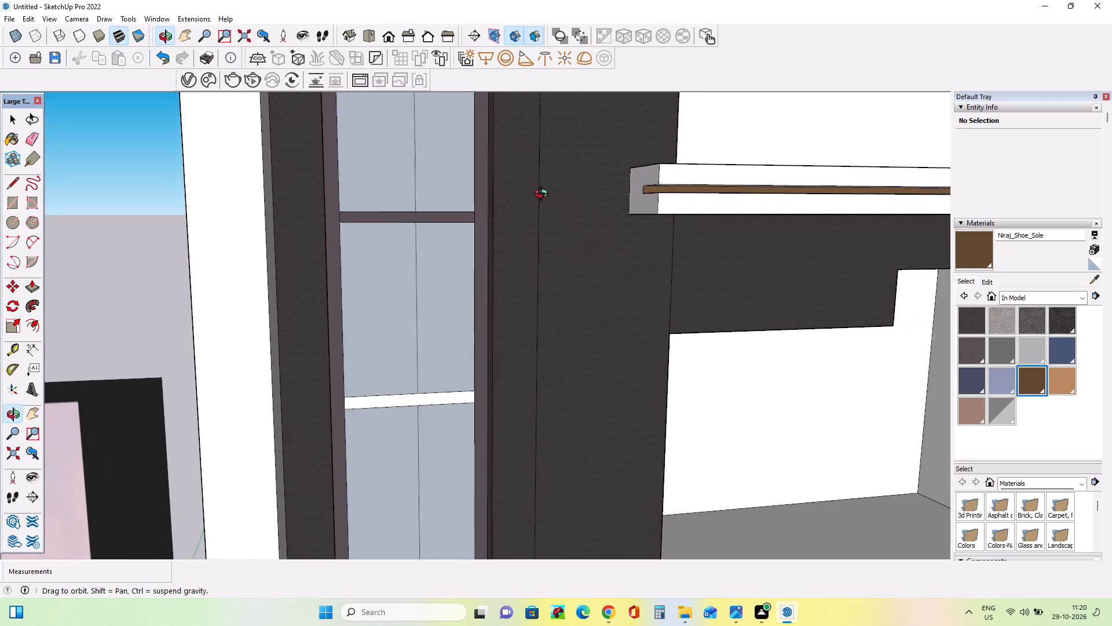
middle_click_drag(544, 195, 545, 194)
scroll(542, 200, "down", 1)
scroll(645, 244, "down", 4)
scroll(581, 264, "down", 4)
scroll(628, 247, "down", 3)
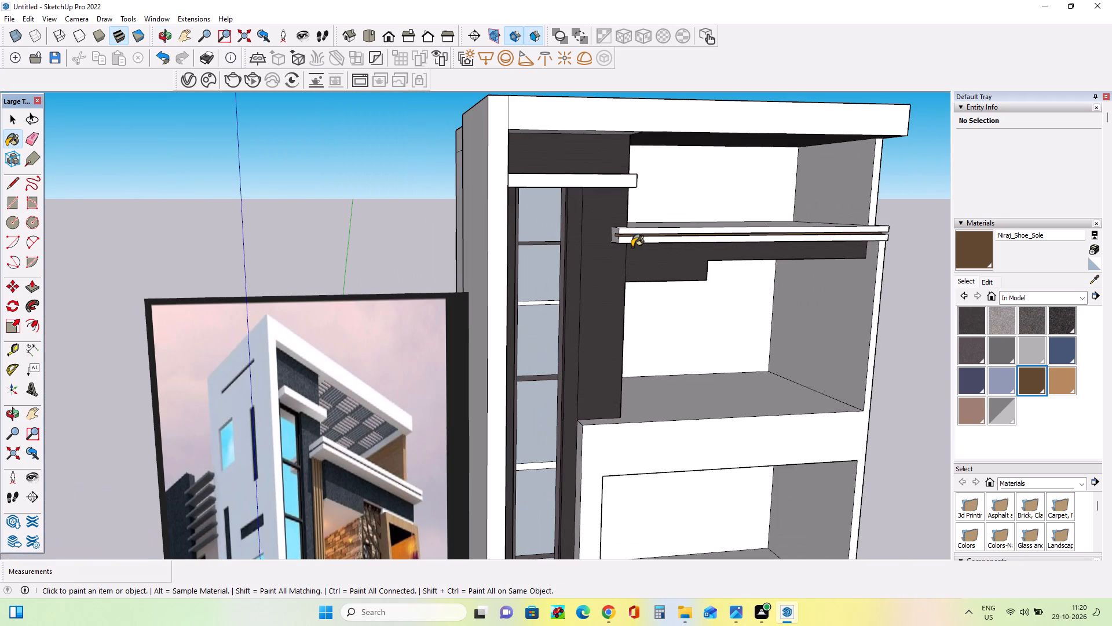
scroll(632, 247, "down", 4)
middle_click_drag(669, 241, 687, 268)
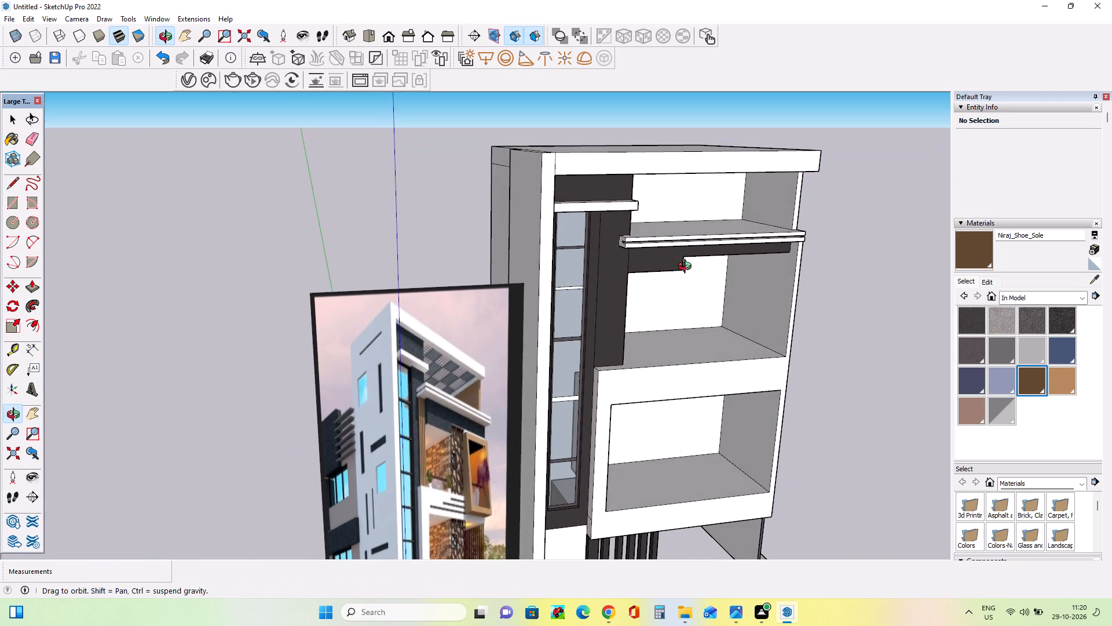
middle_click_drag(687, 268, 703, 201)
scroll(612, 242, "up", 17)
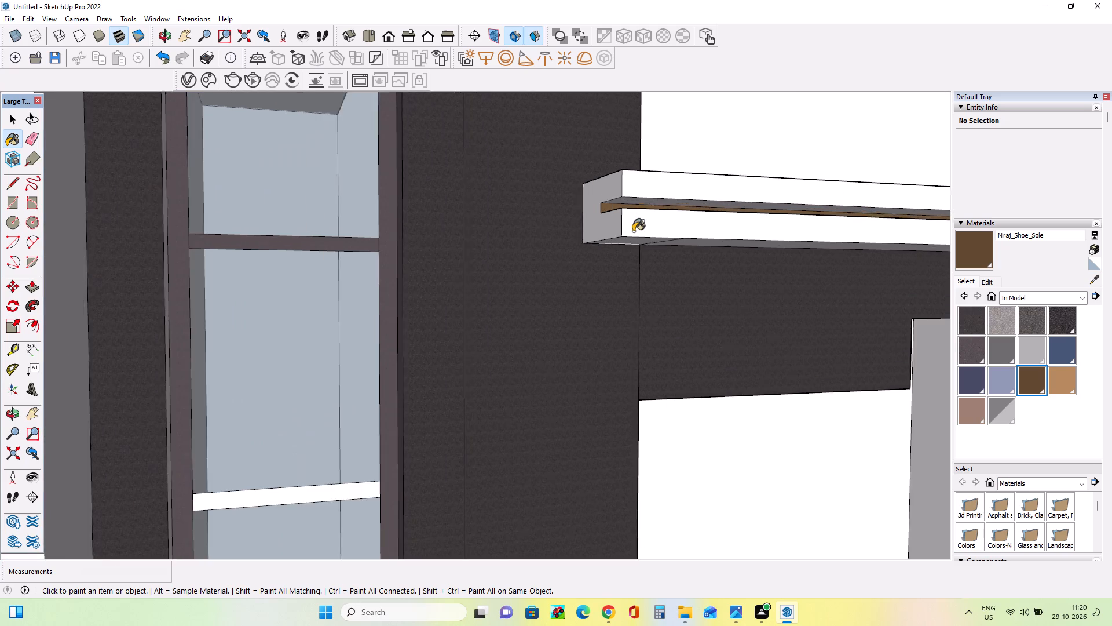
scroll(633, 231, "up", 6)
left_click(630, 177)
middle_click_drag(635, 228, 657, 383)
left_click(626, 242)
Examine the whole facade against the reference image's ledges, wood strips and balcony finishes.
scroll(543, 279, "down", 10)
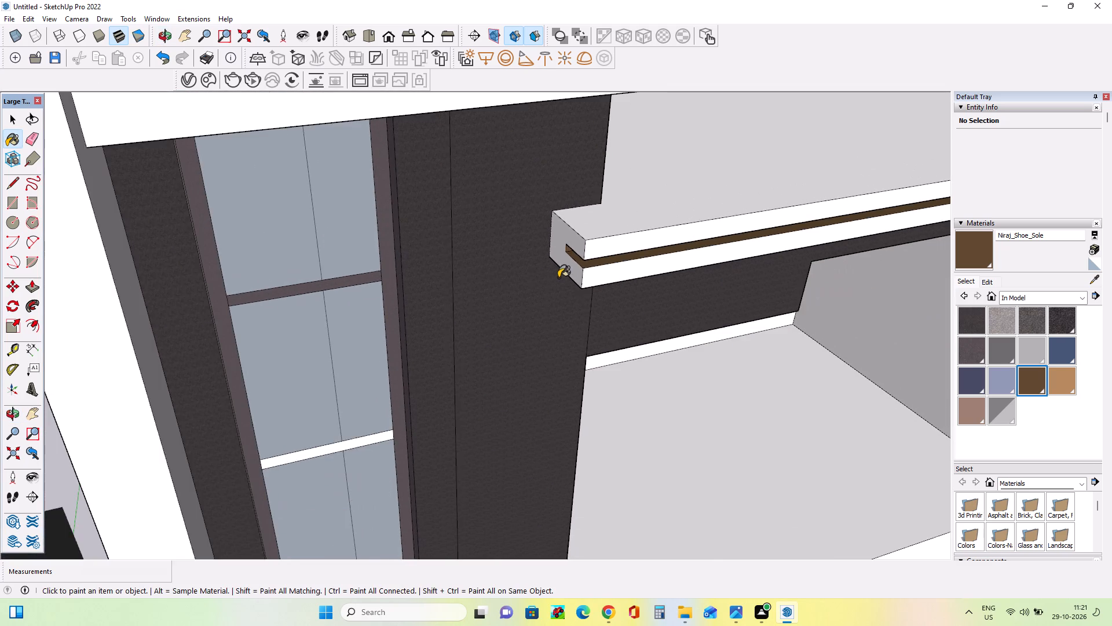
scroll(558, 278, "down", 16)
middle_click_drag(708, 282, 663, 209)
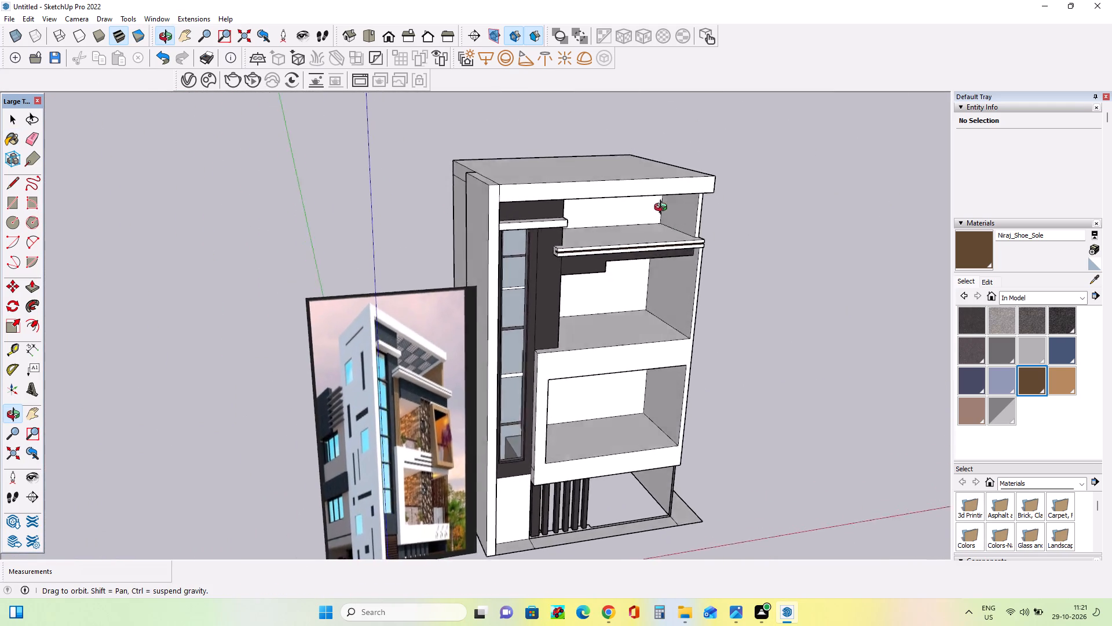
middle_click_drag(663, 209, 630, 212)
scroll(431, 363, "up", 14)
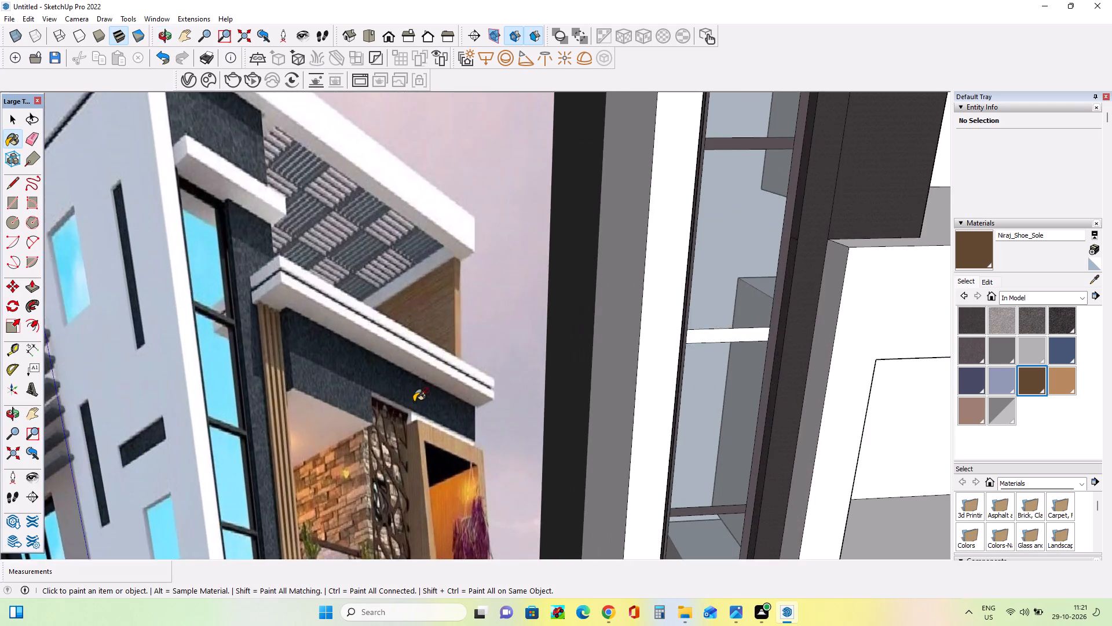
scroll(415, 401, "up", 4)
scroll(416, 396, "down", 13)
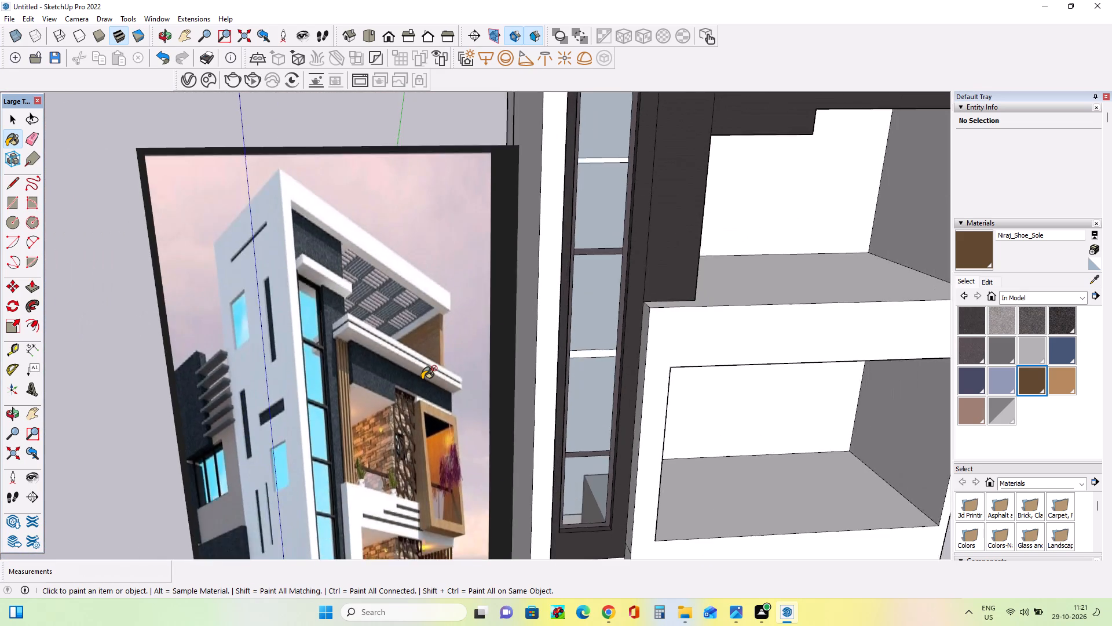
scroll(423, 379, "down", 11)
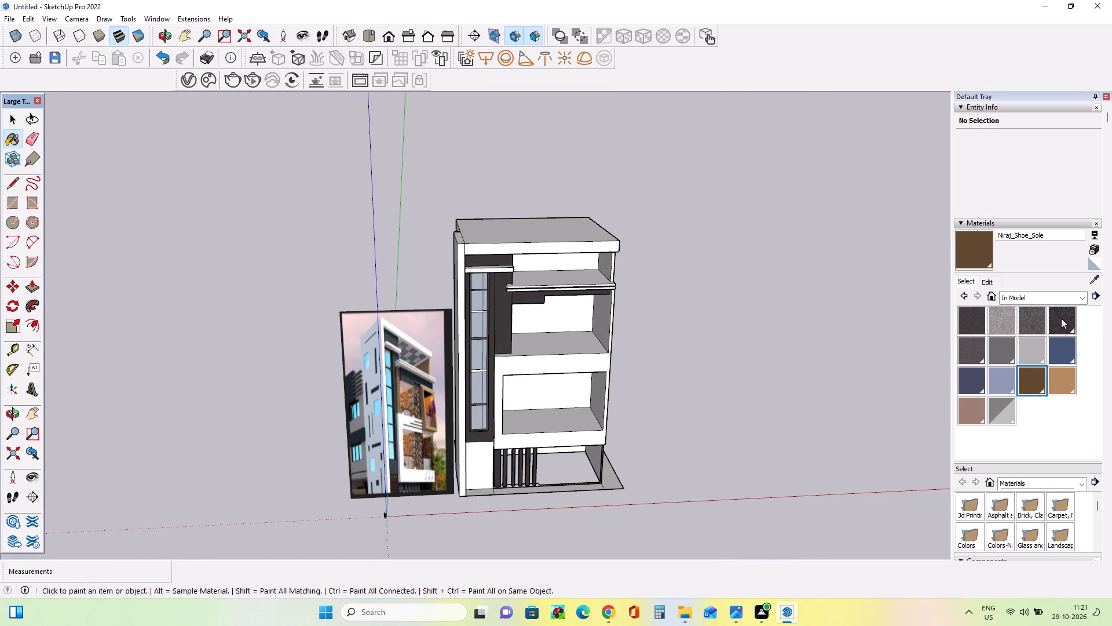
Open the list of material collections.
left_click(1049, 298)
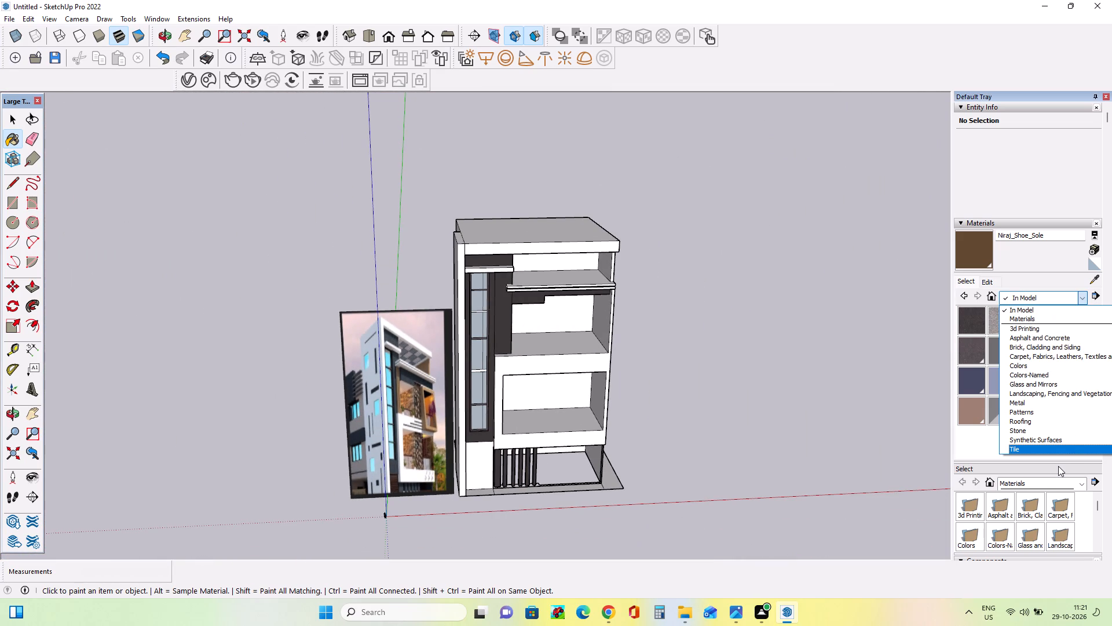
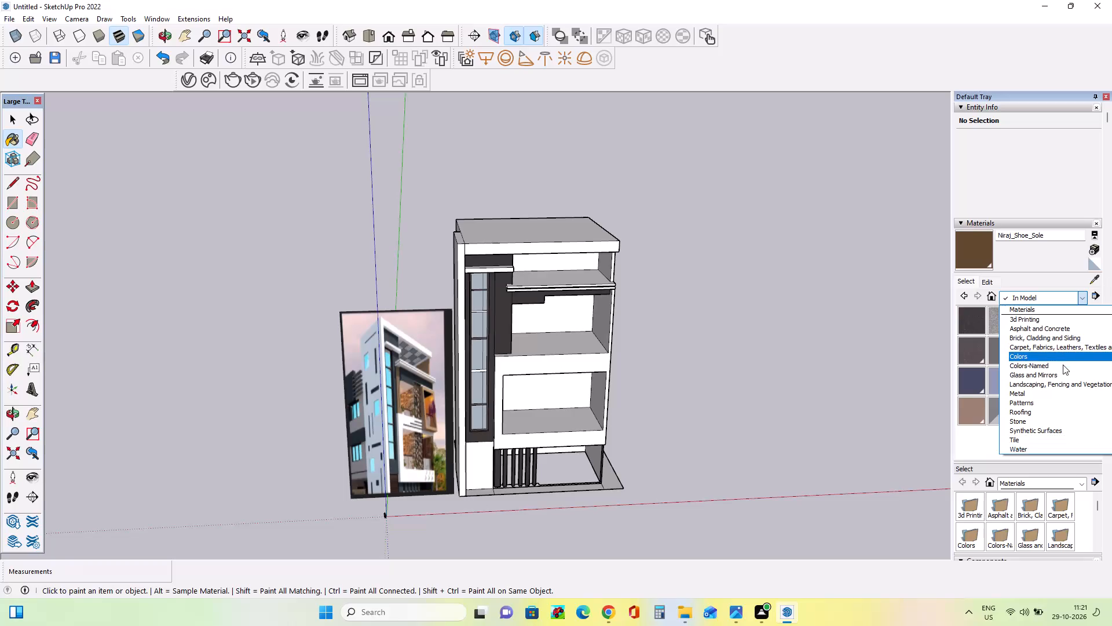
Paint the inner face and front edge of the top-floor end wall with Wood Floor Light from the Wood collection.
scroll(1063, 365, "down", 4)
left_click(1054, 450)
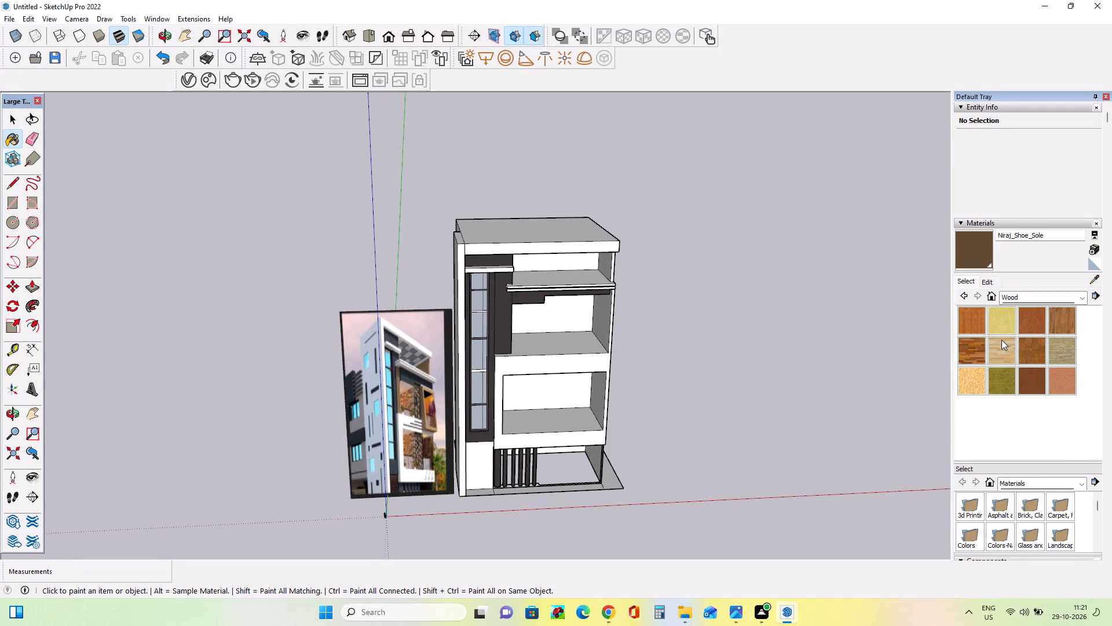
left_click(1001, 340)
scroll(587, 305, "up", 4)
left_click(624, 245)
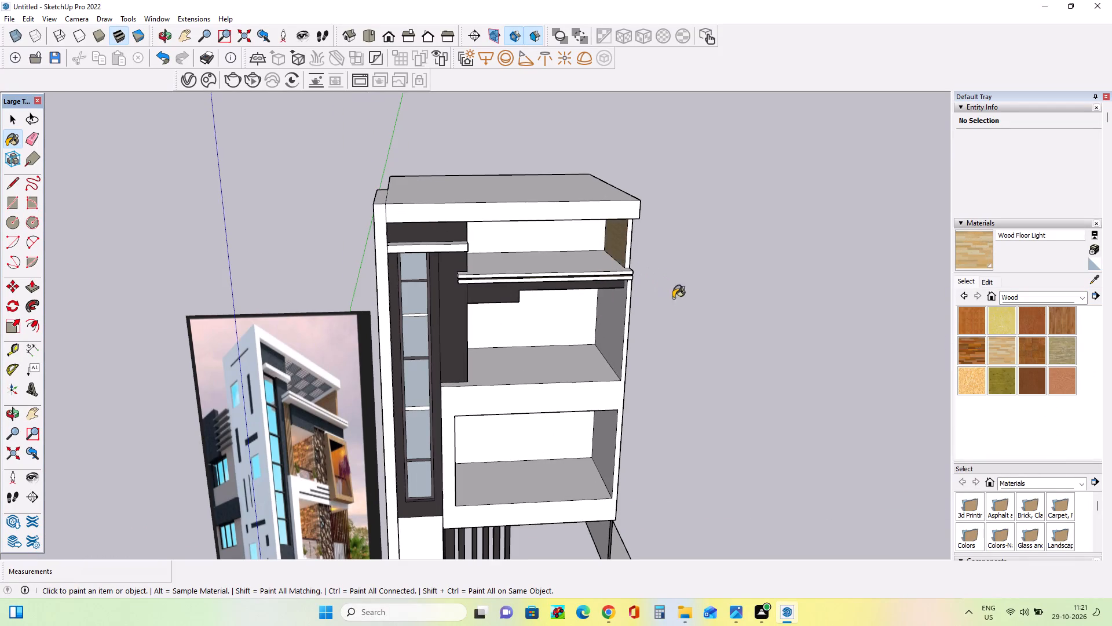
middle_click_drag(673, 298, 798, 228)
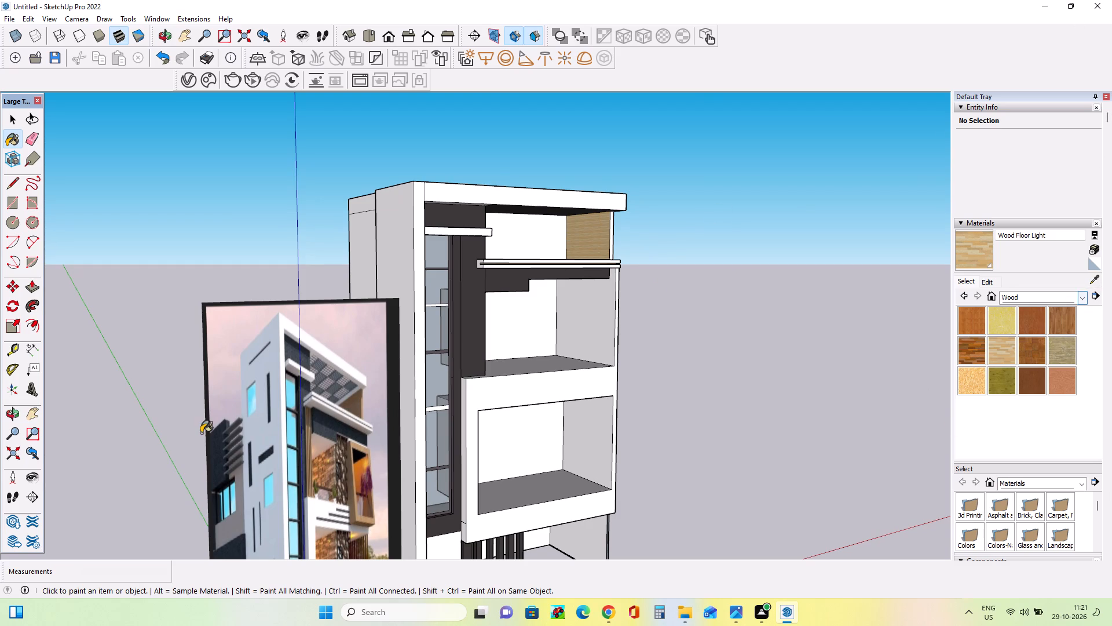
scroll(318, 397, "up", 17)
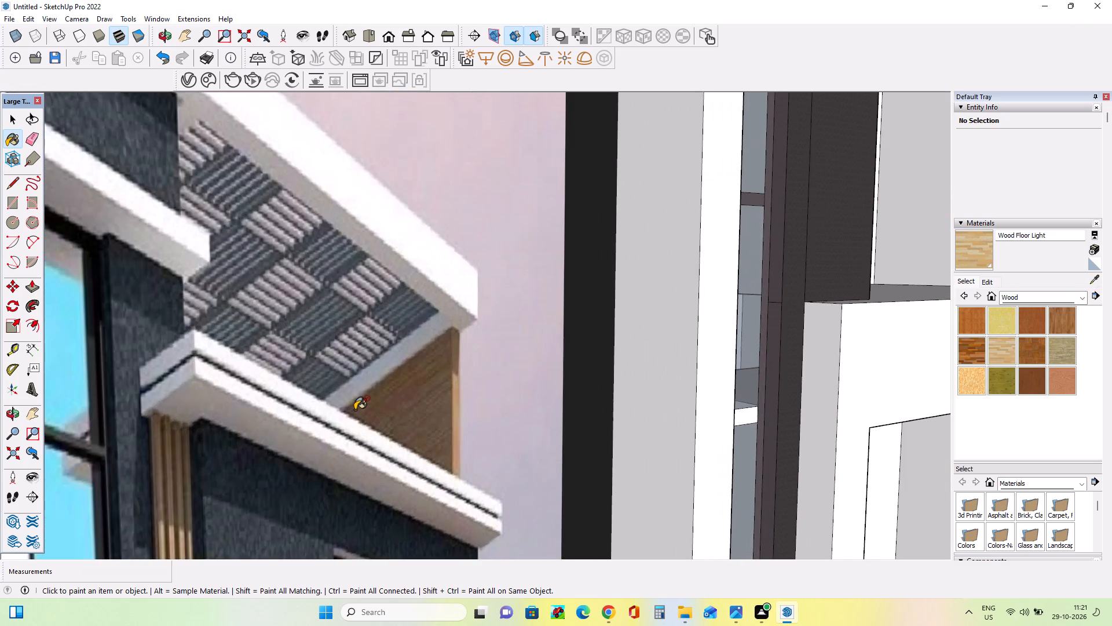
scroll(356, 409, "down", 18)
middle_click_drag(700, 347, 685, 376)
scroll(641, 180, "up", 9)
left_click(638, 250)
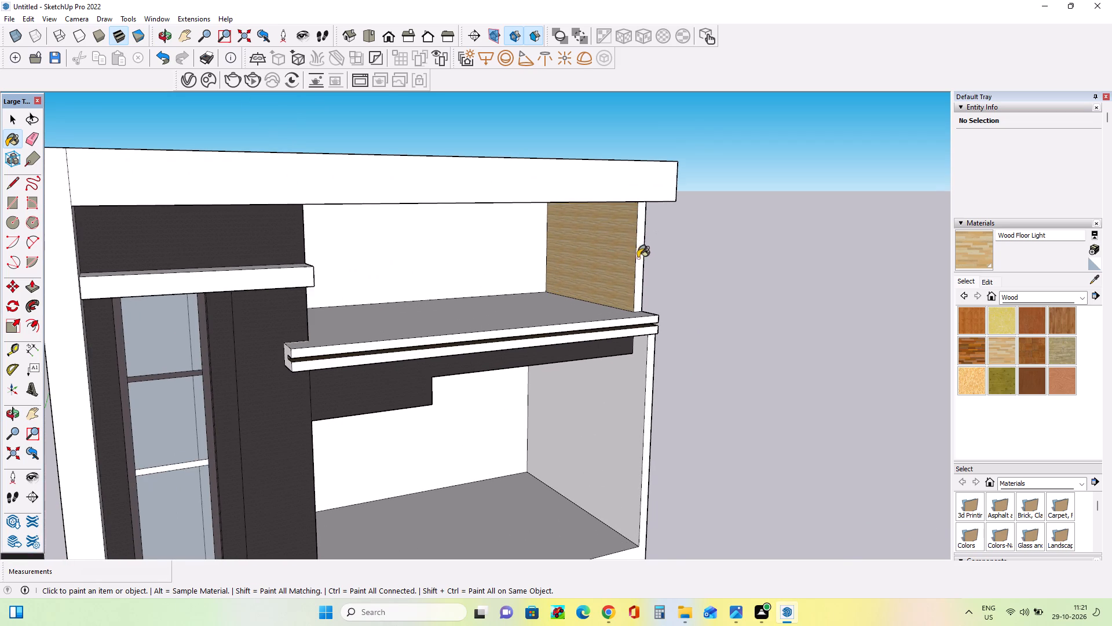
scroll(636, 260, "up", 9)
scroll(637, 260, "down", 15)
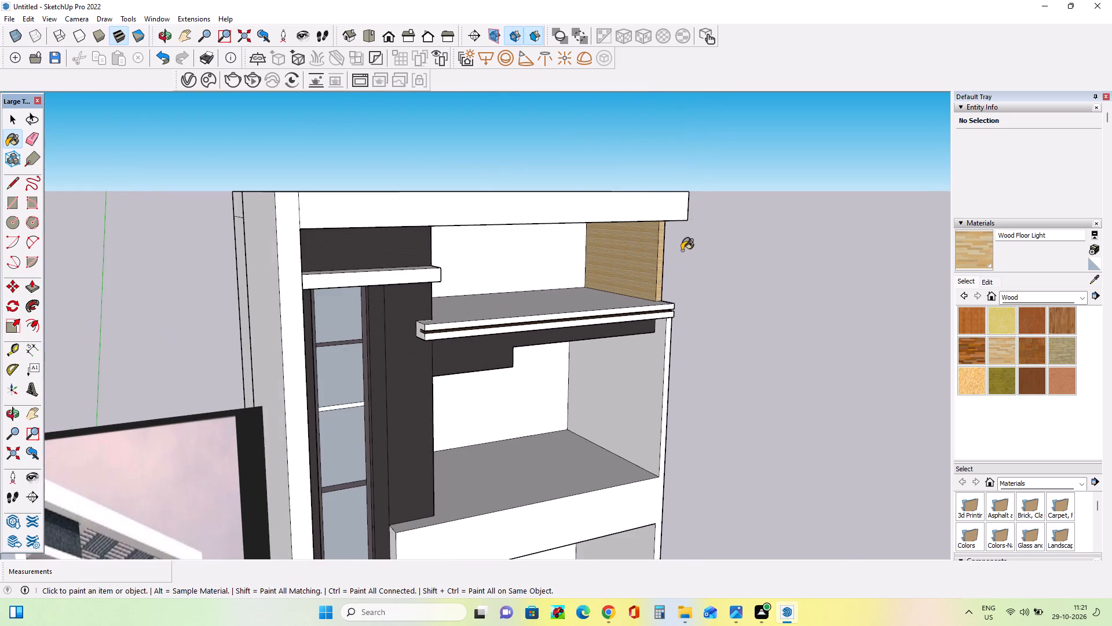
Create a new material based on Wood Floor Light with a slightly darker colour.
middle_click_drag(680, 240, 679, 210)
scroll(679, 210, "down", 3)
scroll(679, 210, "up", 1)
middle_click_drag(731, 229, 681, 195)
scroll(682, 193, "down", 3)
middle_click_drag(686, 192, 694, 211)
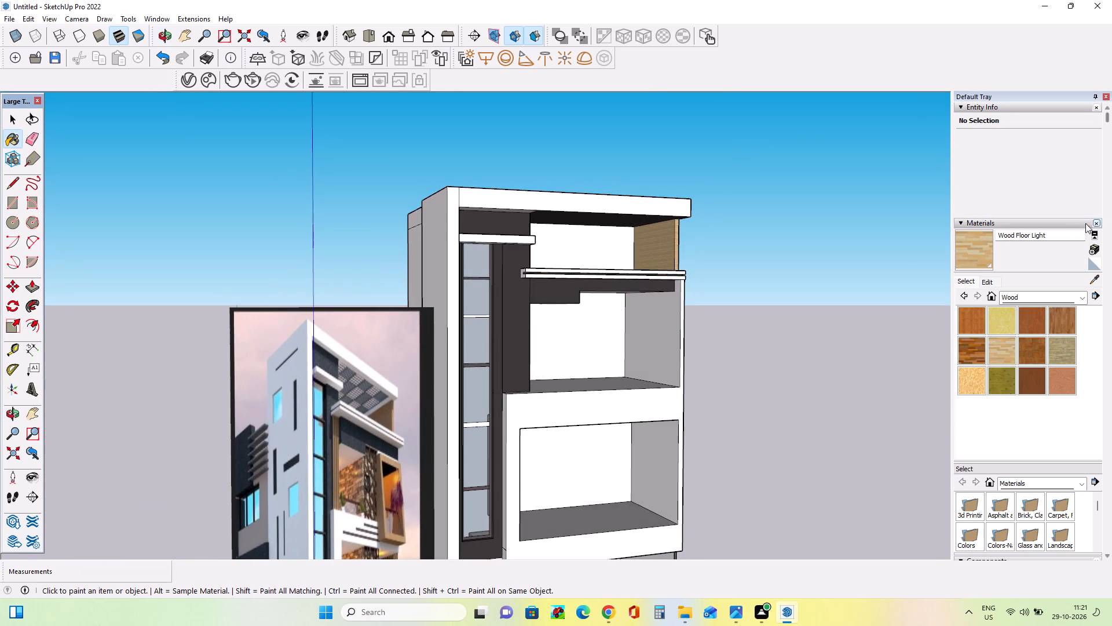
left_click(1096, 253)
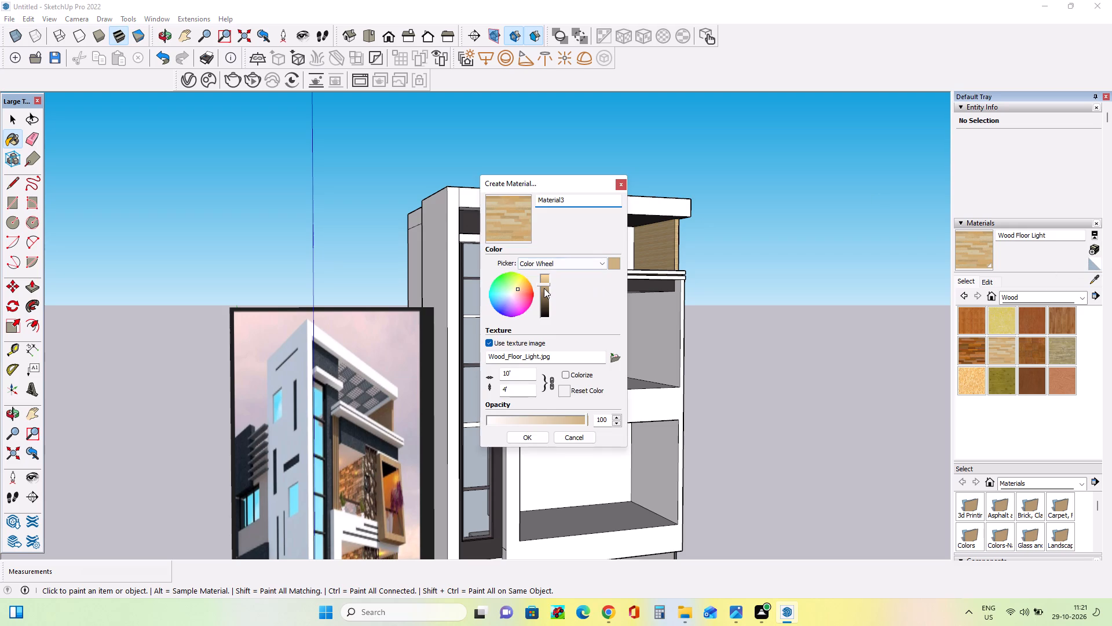
left_click(544, 287)
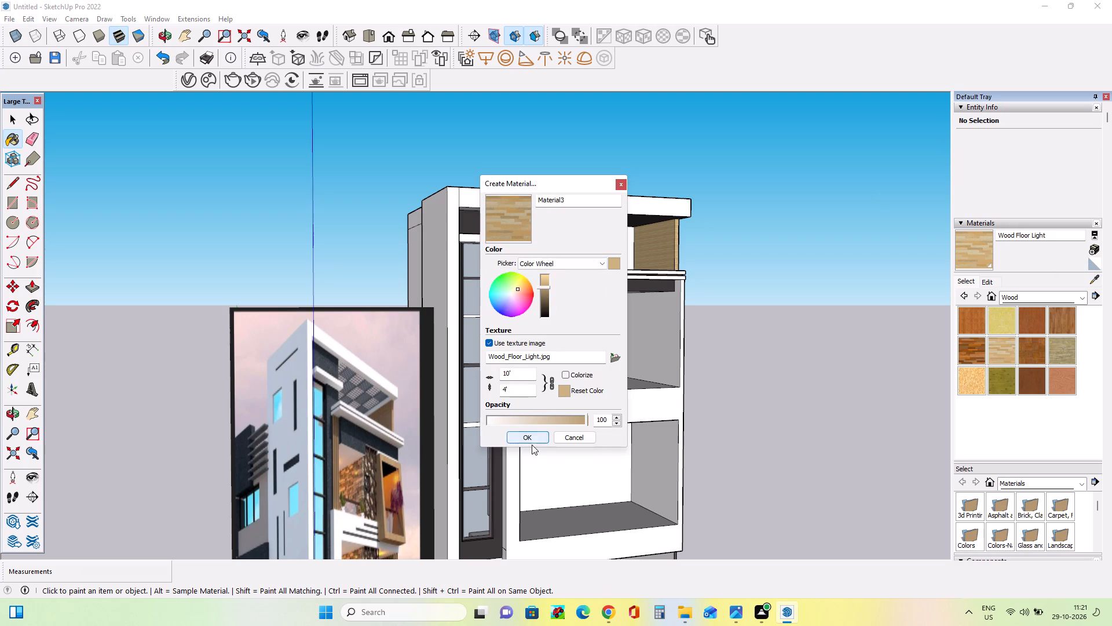
left_click(533, 439)
Repaint the inner face and front edge of the top-floor end wall with the new darker wood material.
left_click(672, 243)
middle_click_drag(687, 265, 741, 324)
scroll(624, 224, "up", 8)
left_click(703, 260)
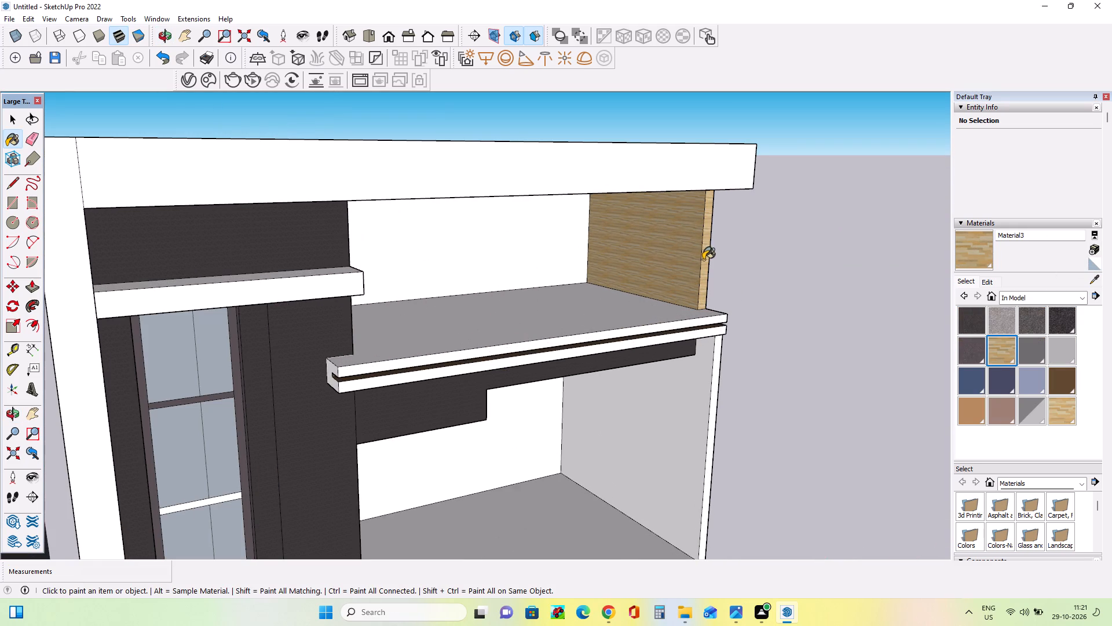
Examine the balcony, stone cladding and slatted screen details in the reference image against the model's lower floors.
scroll(427, 162, "down", 10)
middle_click_drag(604, 288, 602, 281)
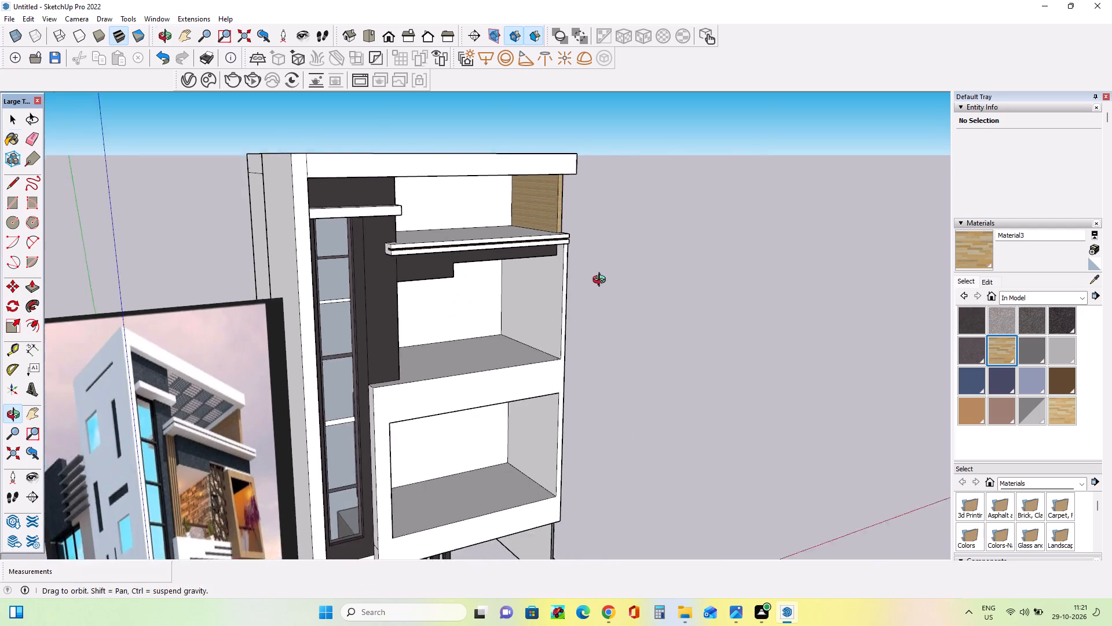
middle_click_drag(602, 281, 579, 249)
scroll(575, 247, "down", 3)
middle_click_drag(599, 245, 603, 252)
scroll(396, 281, "down", 2)
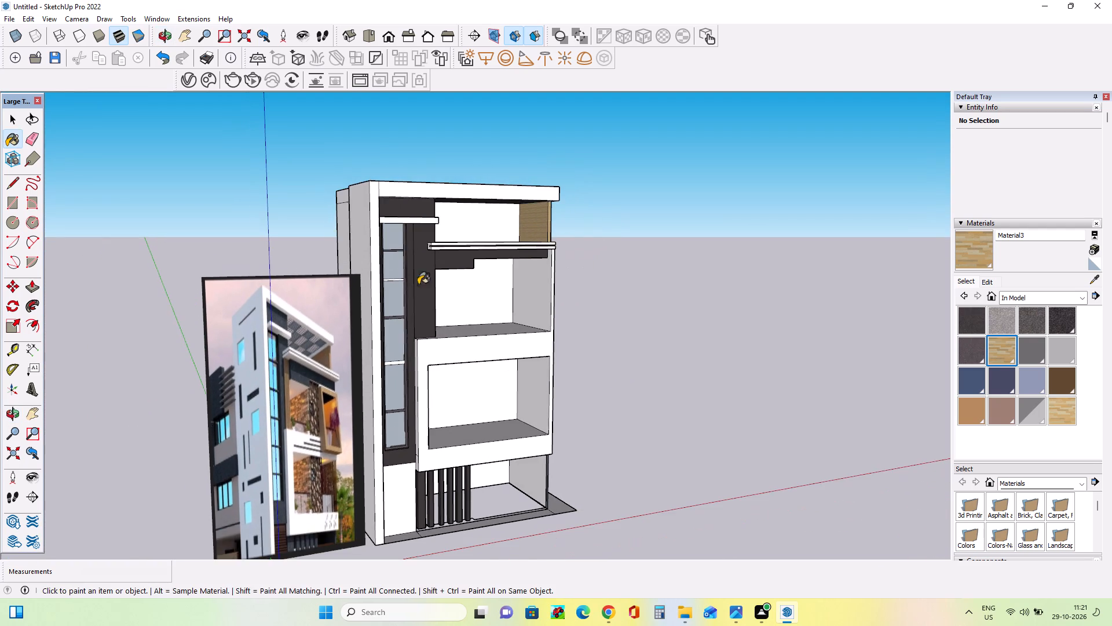
middle_click_drag(606, 310, 505, 294)
scroll(308, 416, "up", 9)
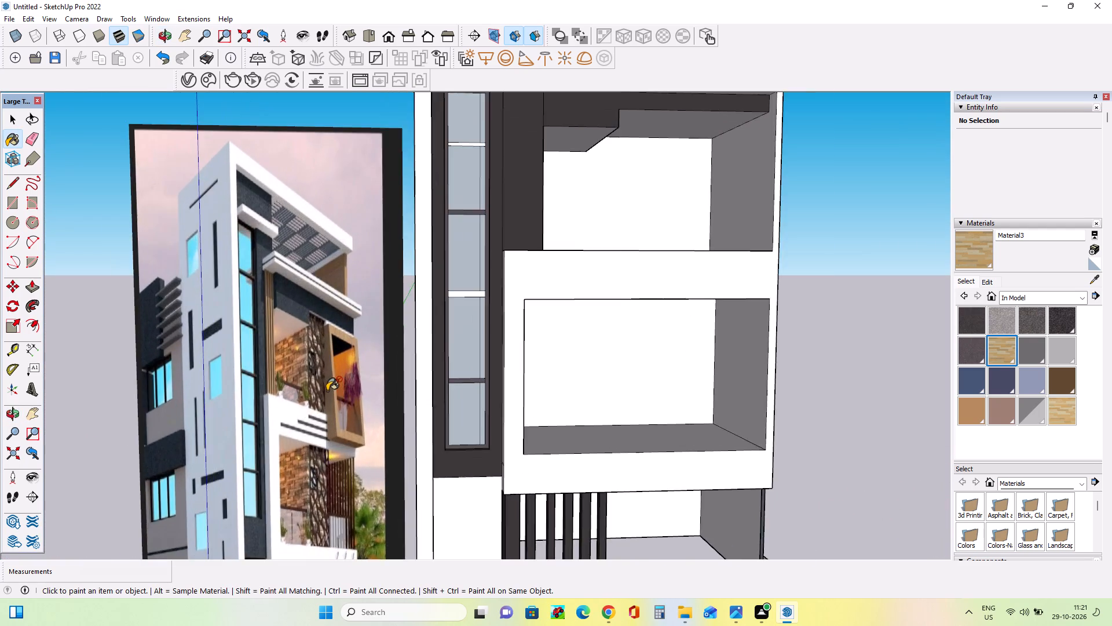
scroll(328, 390, "up", 2)
scroll(268, 326, "down", 2)
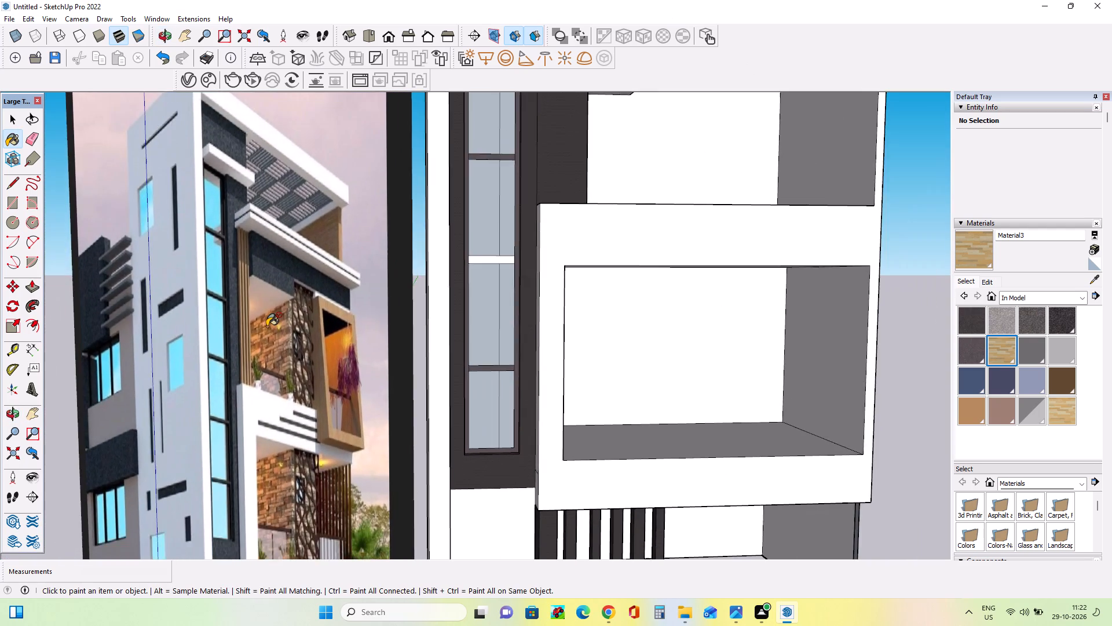
scroll(268, 326, "down", 4)
scroll(417, 327, "down", 1)
middle_click_drag(419, 332, 427, 357)
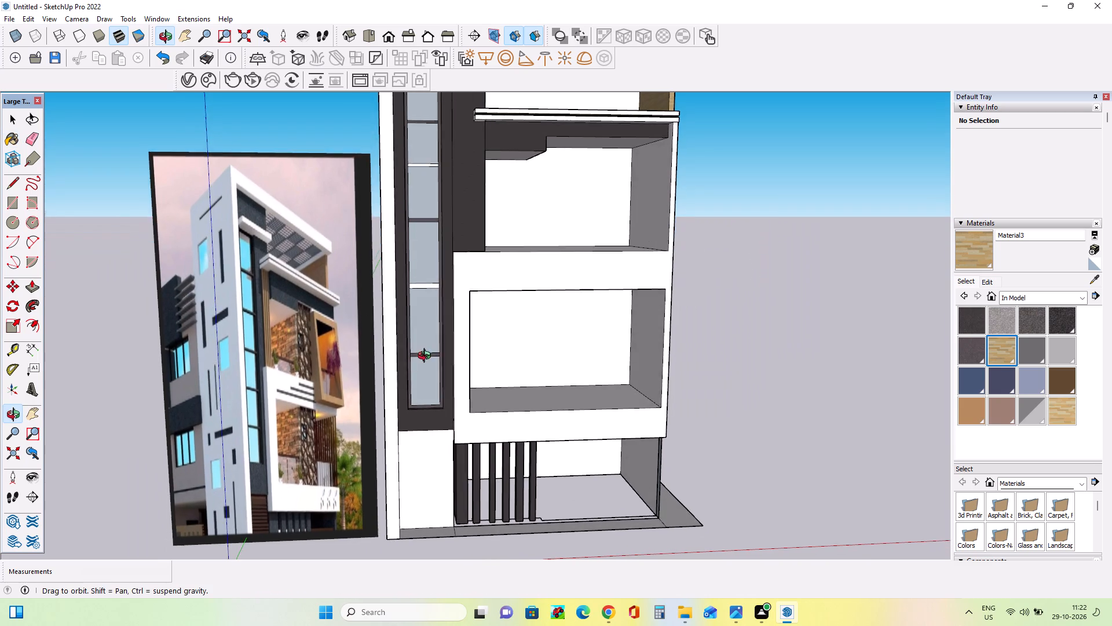
middle_click_drag(427, 357, 430, 372)
scroll(430, 373, "down", 1)
scroll(321, 446, "up", 15)
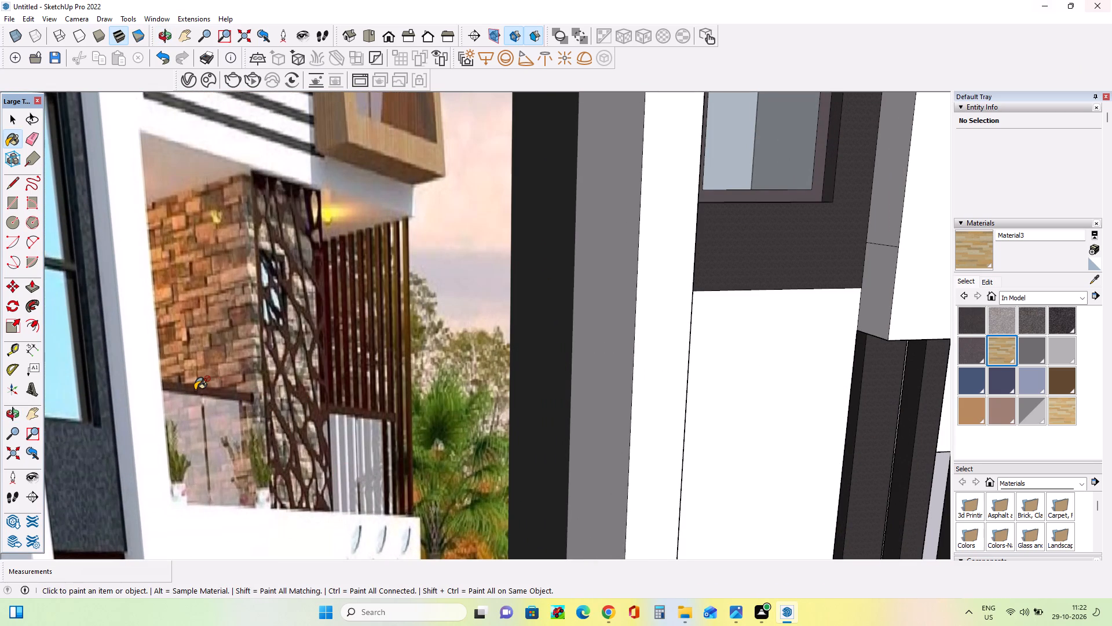
scroll(203, 365, "down", 12)
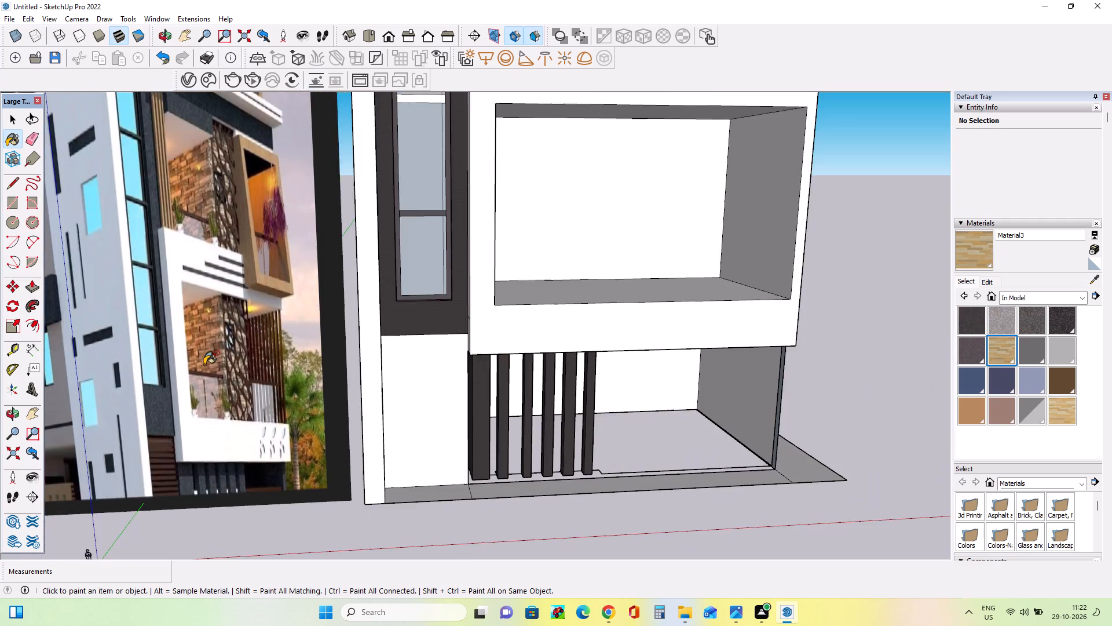
scroll(206, 364, "down", 3)
Draw a vertical rectangle about 1' 6" by 47' 5" along the front of the end wall at the ground-floor opening.
middle_click_drag(590, 427, 638, 483)
middle_click_drag(638, 483, 435, 390)
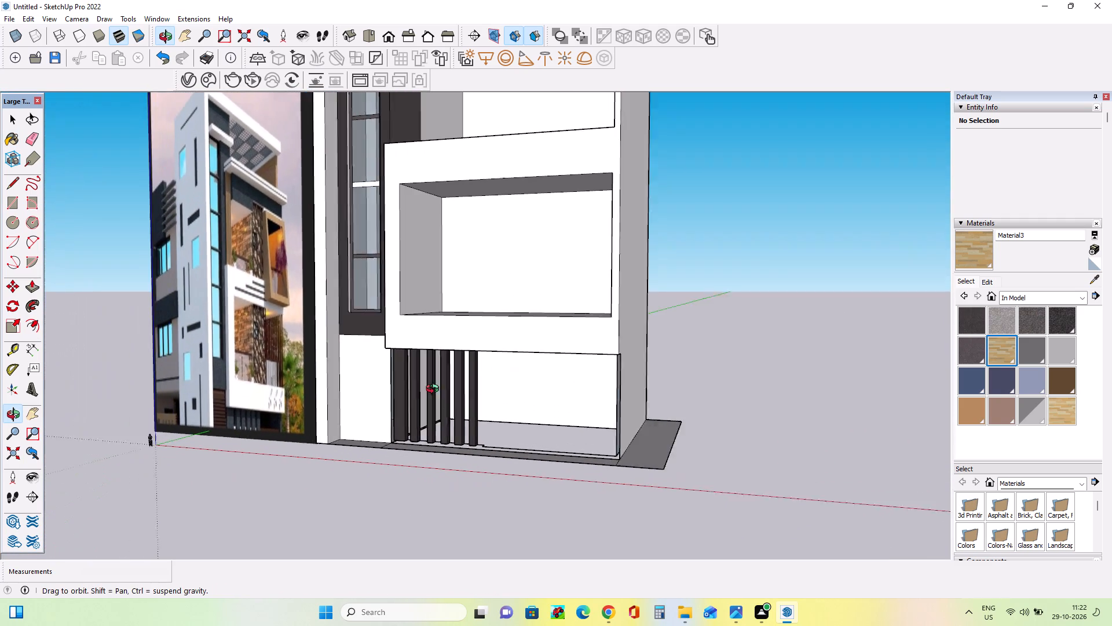
middle_click_drag(435, 390, 428, 395)
middle_click_drag(638, 458, 542, 518)
scroll(568, 476, "up", 4)
middle_click_drag(571, 475, 581, 474)
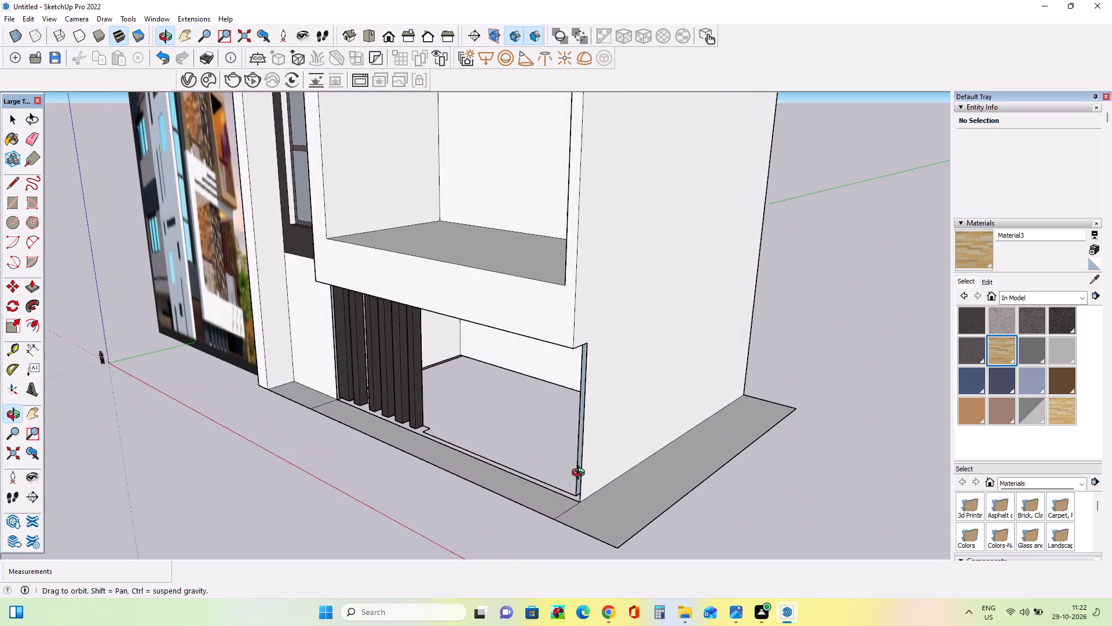
middle_click_drag(581, 474, 825, 380)
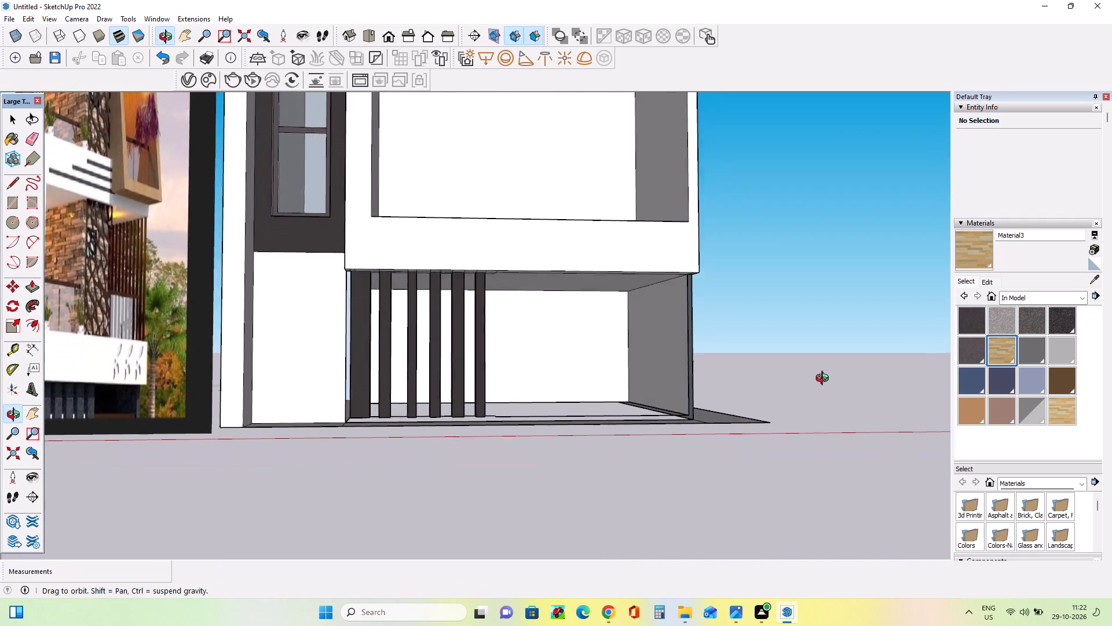
middle_click_drag(825, 380, 828, 457)
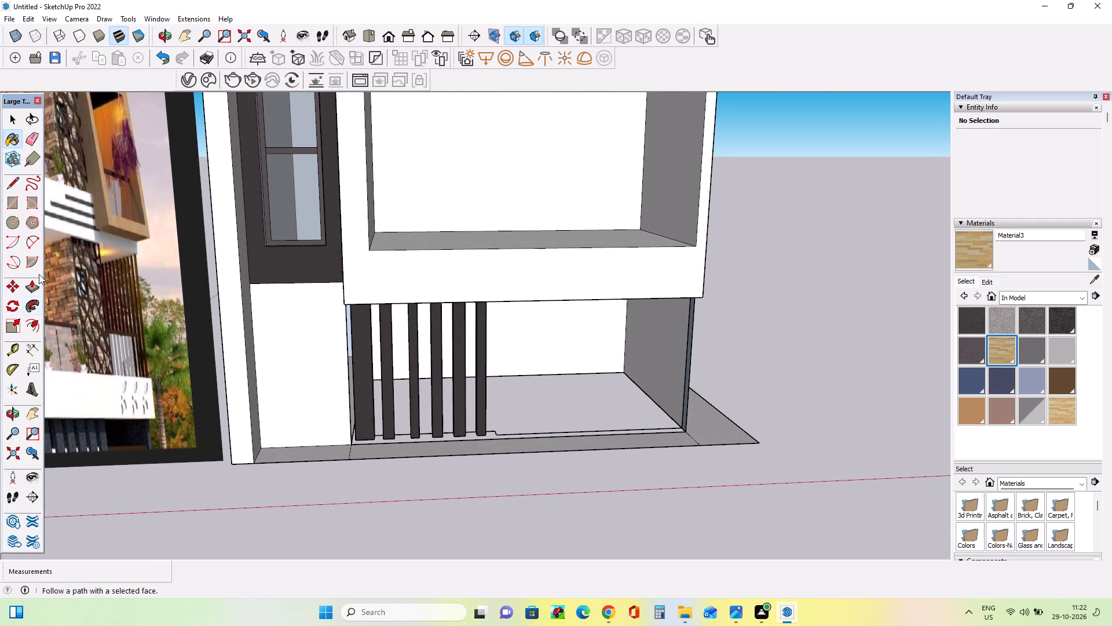
left_click(10, 202)
scroll(637, 407, "up", 8)
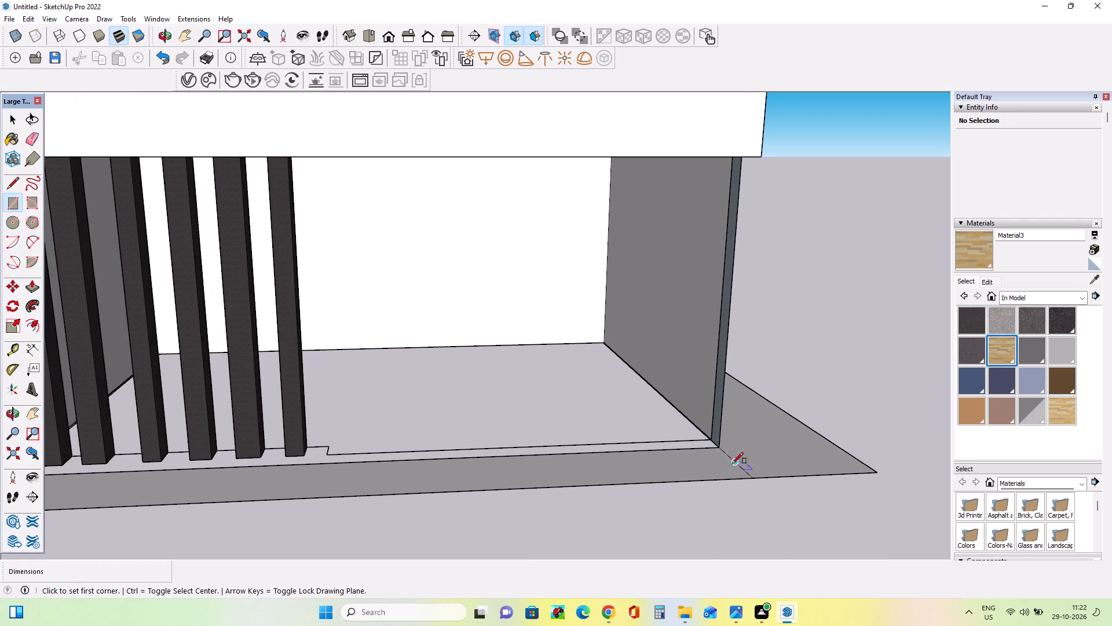
scroll(731, 457, "up", 1)
middle_click_drag(726, 457, 667, 453)
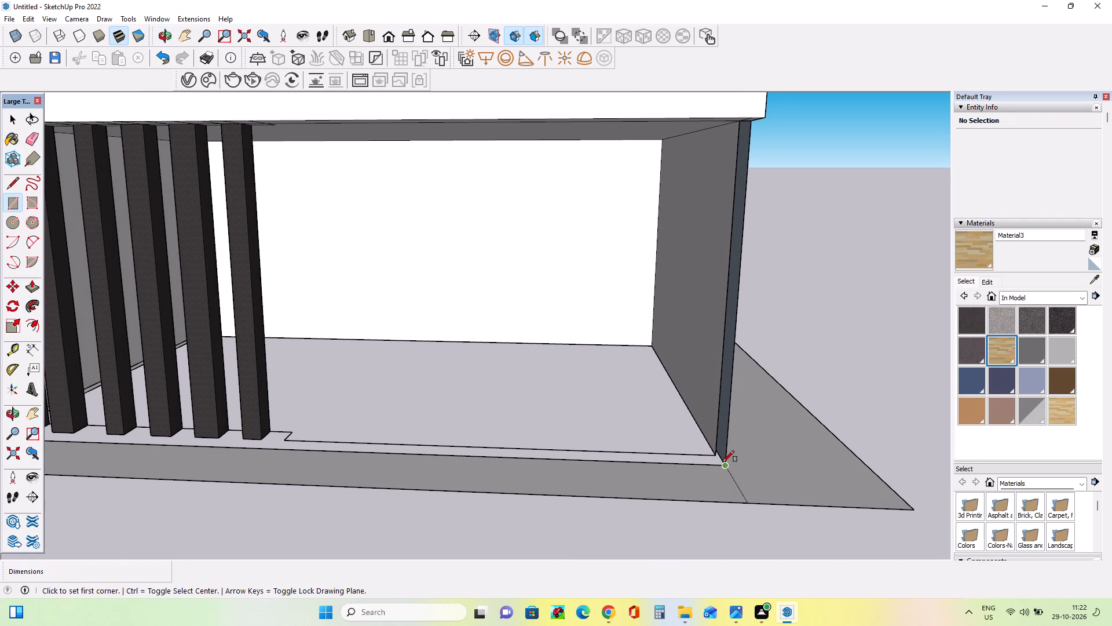
left_click(718, 457)
scroll(718, 412, "down", 6)
middle_click_drag(717, 412, 715, 410)
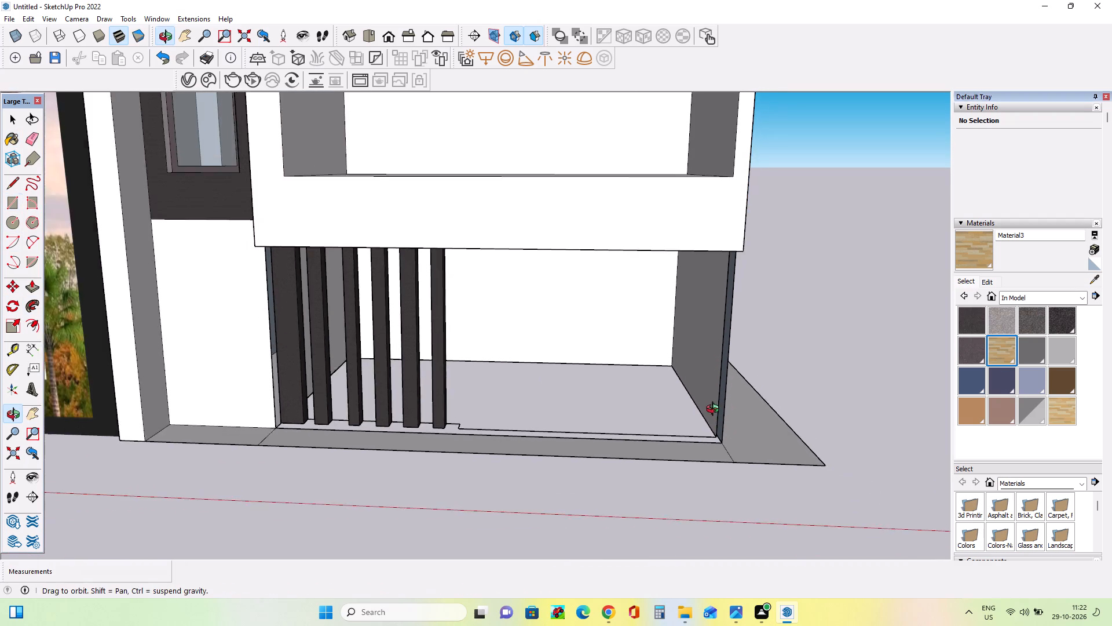
middle_click_drag(715, 410, 722, 252)
scroll(727, 230, "up", 8)
left_click(718, 220)
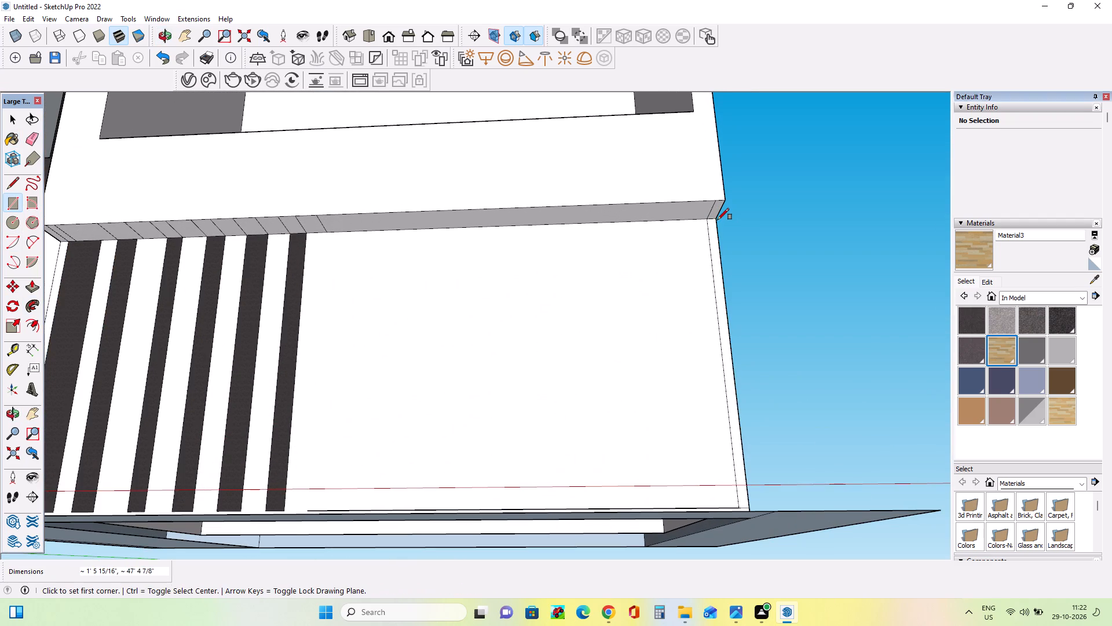
Select the face filling the ground-floor front opening behind the dark slats.
middle_click_drag(711, 265, 718, 406)
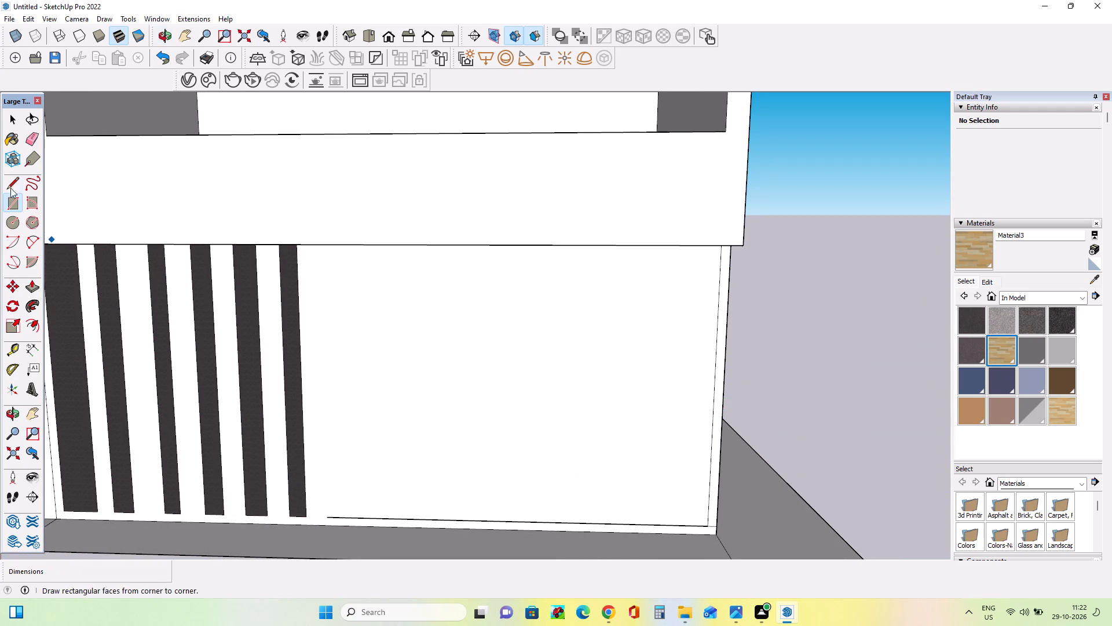
left_click(15, 111)
left_click(440, 375)
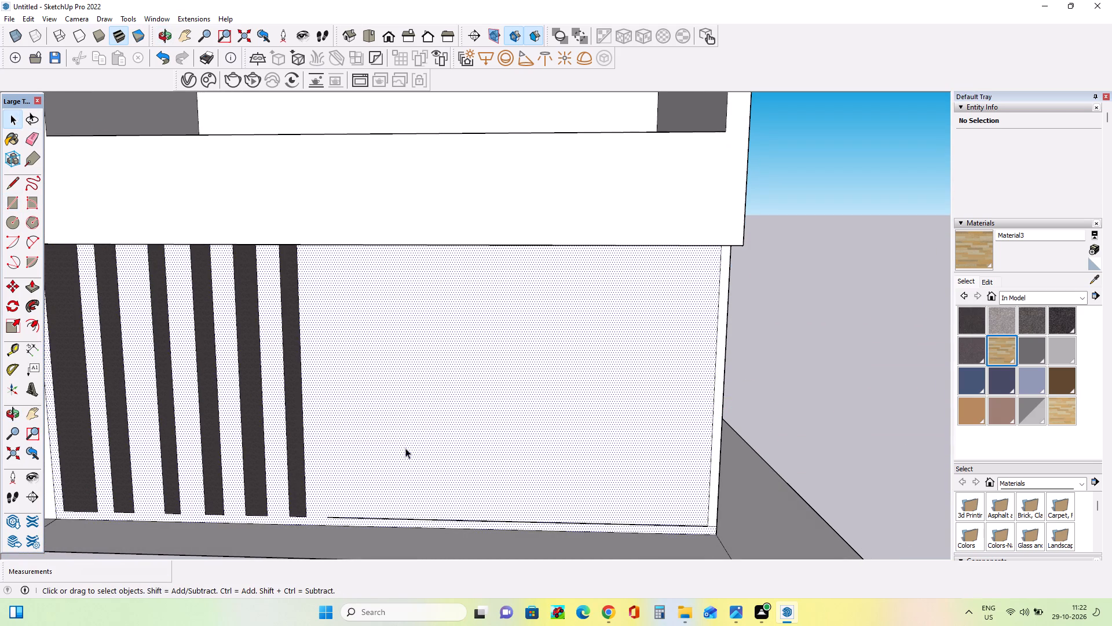
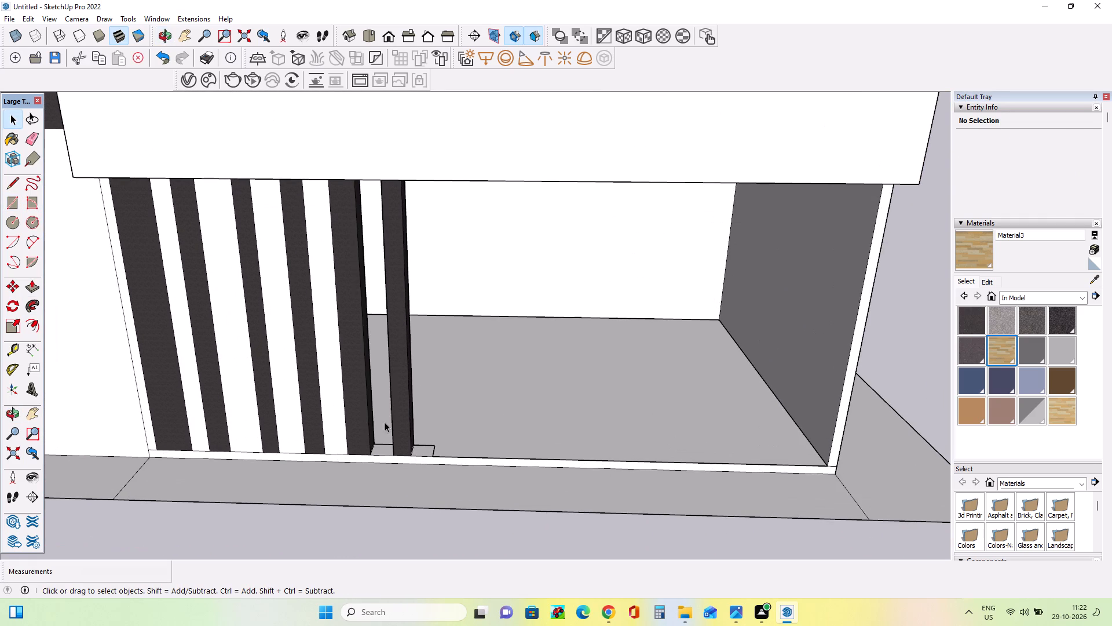
Delete the remaining white faces filling the gaps between the dark vertical slats at the ground-floor front opening.
left_click(339, 427)
key("Delete")
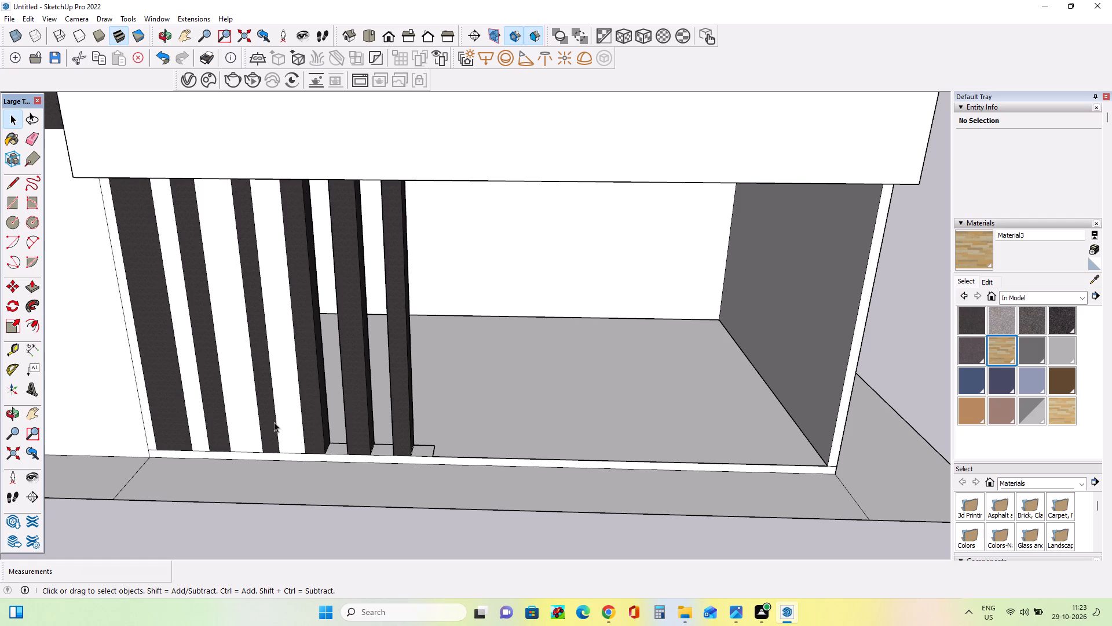
left_click(280, 420)
key("Delete")
left_click(239, 424)
key("Delete")
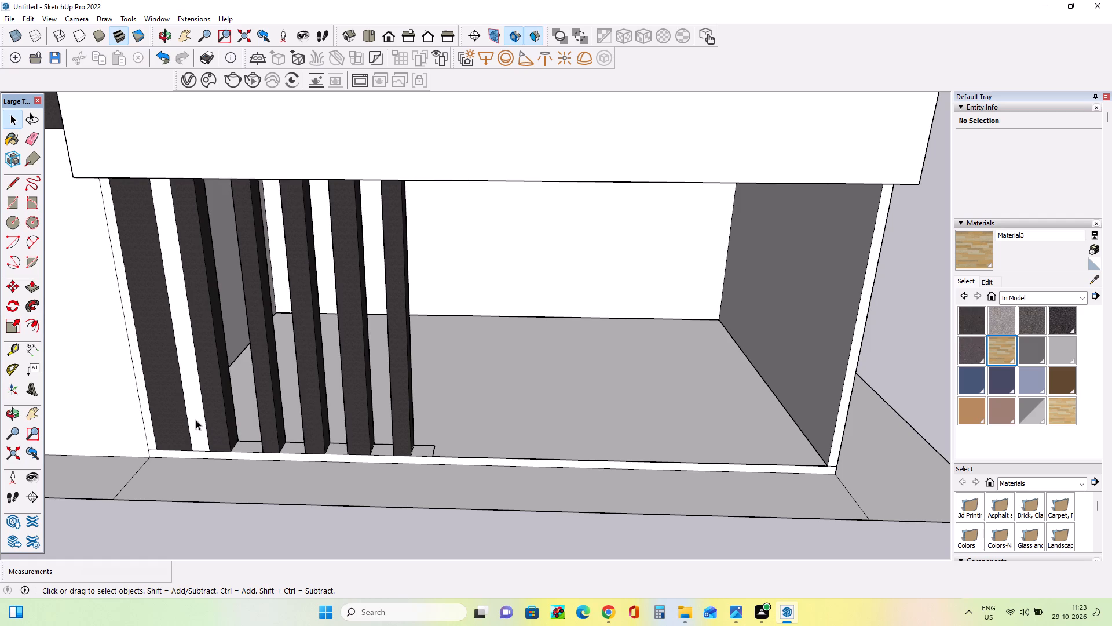
left_click(196, 420)
key("Delete")
Inspect the opened slatted screen on the ground floor and the overall facade alongside the reference image.
middle_click_drag(258, 446, 345, 454)
scroll(336, 452, "down", 2)
scroll(511, 421, "down", 4)
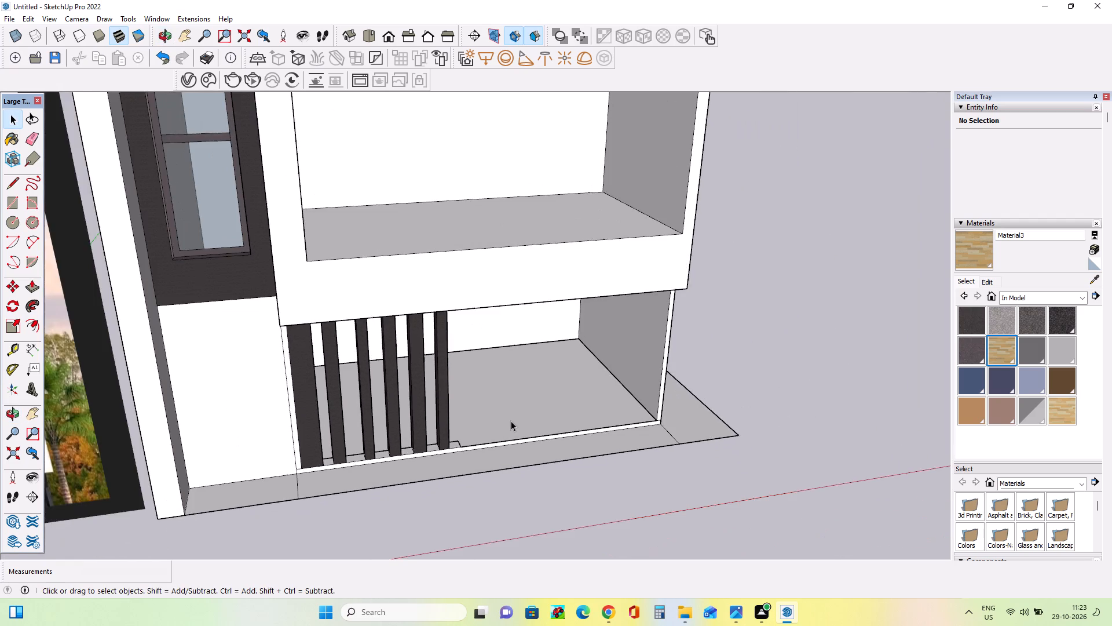
middle_click_drag(530, 445, 450, 380)
scroll(458, 373, "down", 3)
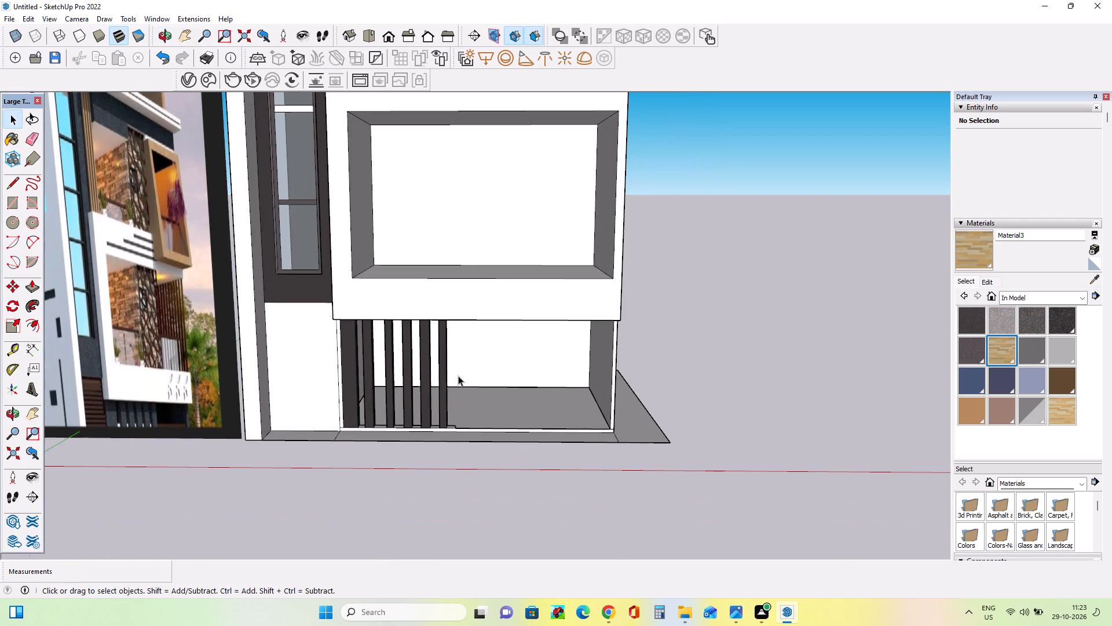
middle_click_drag(482, 395, 493, 407)
scroll(334, 413, "up", 8)
middle_click_drag(331, 423, 126, 431)
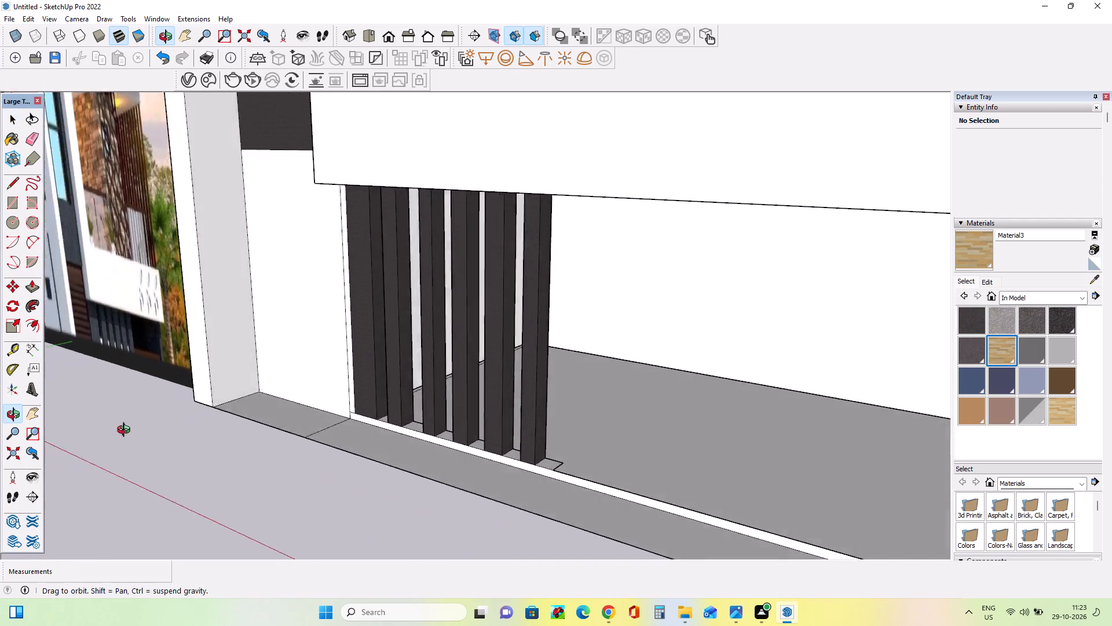
middle_click_drag(126, 431, 378, 420)
scroll(320, 421, "down", 4)
scroll(258, 444, "down", 5)
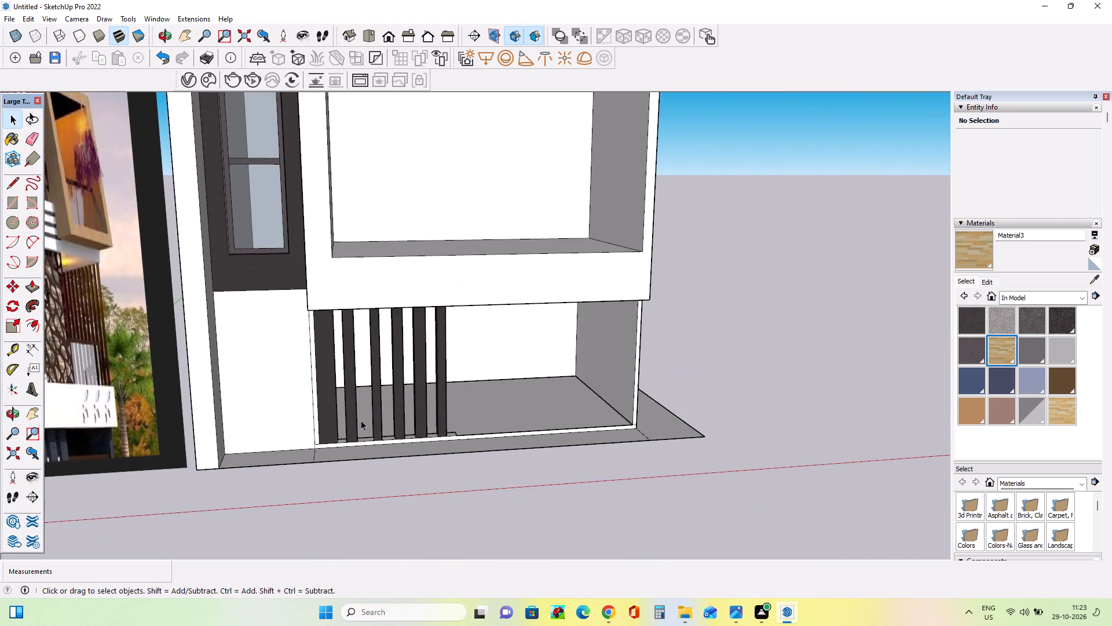
scroll(387, 406, "down", 4)
middle_click_drag(408, 410, 400, 432)
scroll(474, 411, "down", 3)
middle_click_drag(477, 415, 460, 451)
scroll(461, 449, "down", 2)
middle_click_drag(480, 343, 521, 232)
scroll(418, 248, "up", 2)
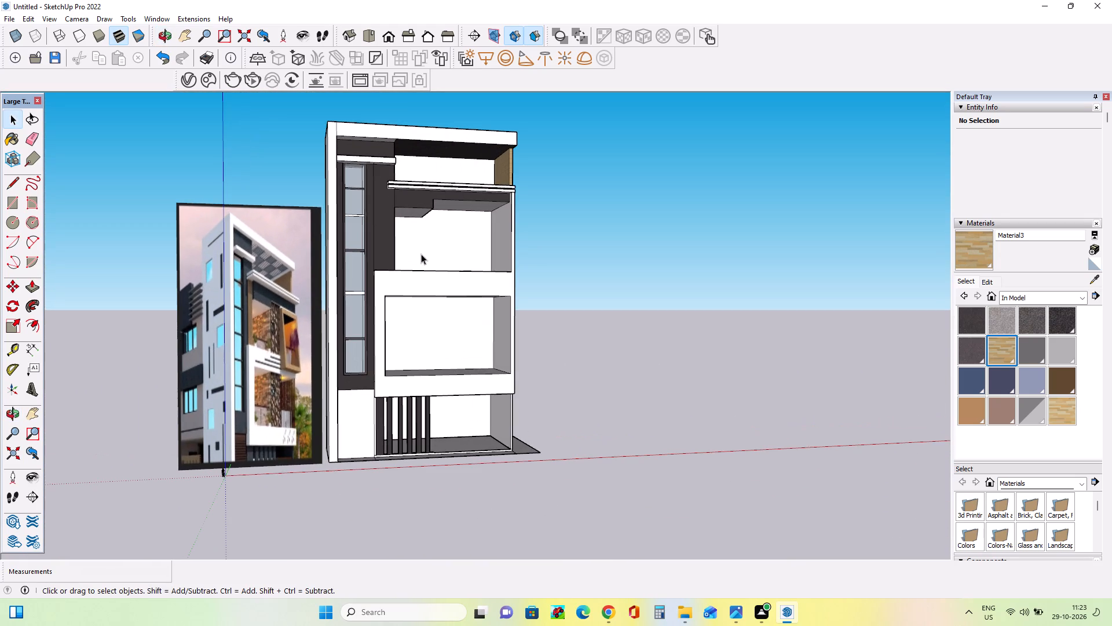
middle_click_drag(475, 288, 499, 361)
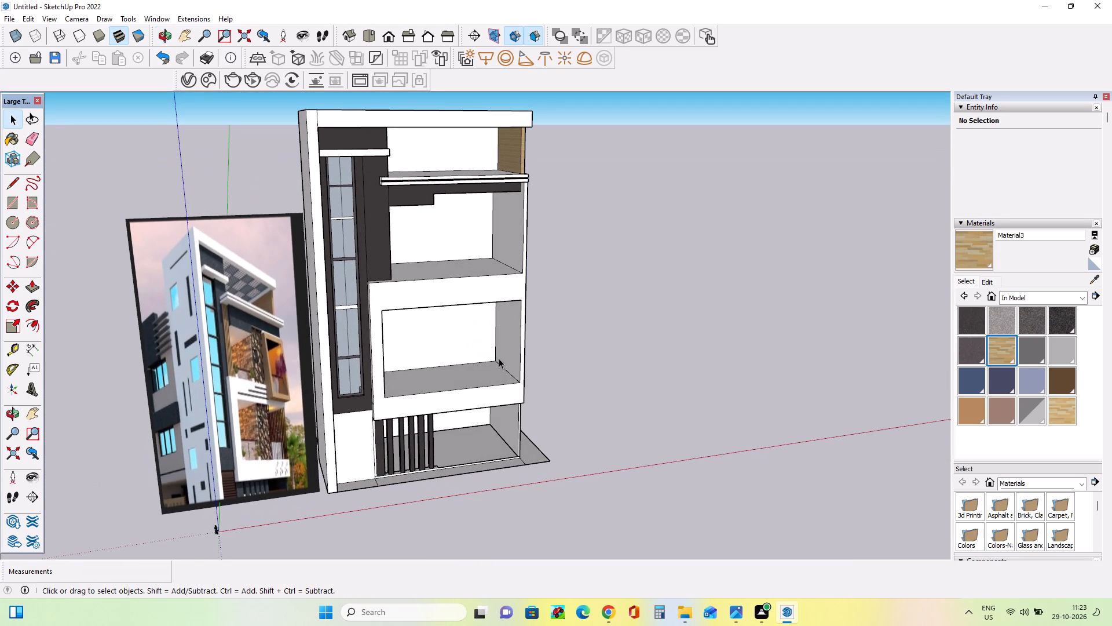
middle_click_drag(521, 352, 524, 363)
Examine the wood-framed balcony box, stone cladding and white bands in the reference image against the model's upper floors.
scroll(270, 403, "up", 1)
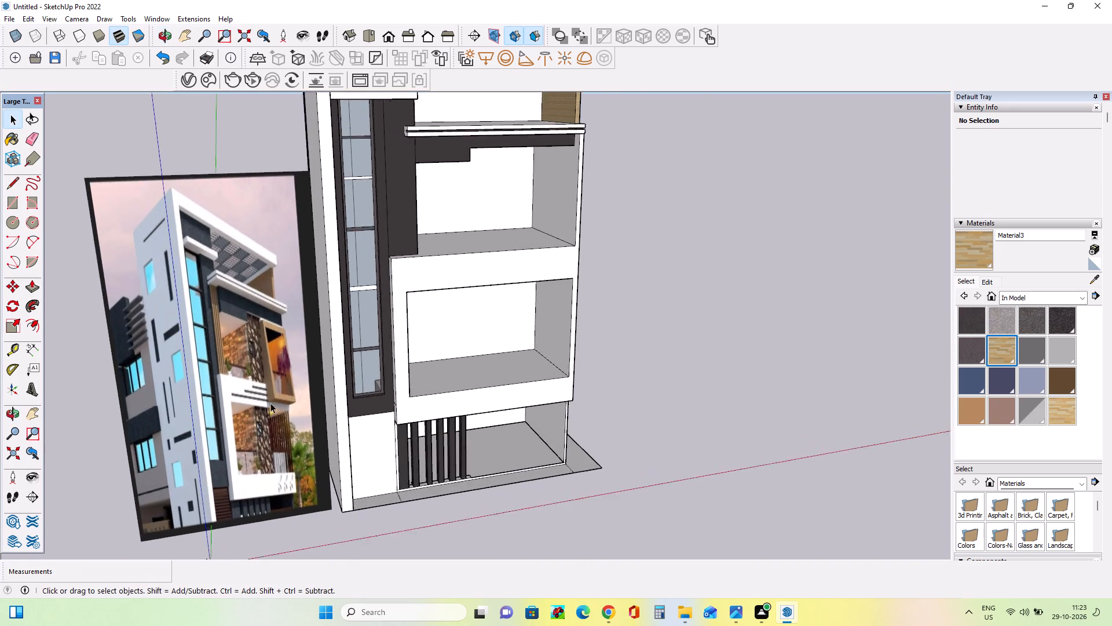
scroll(270, 403, "up", 2)
scroll(358, 374, "up", 3)
scroll(280, 374, "down", 3)
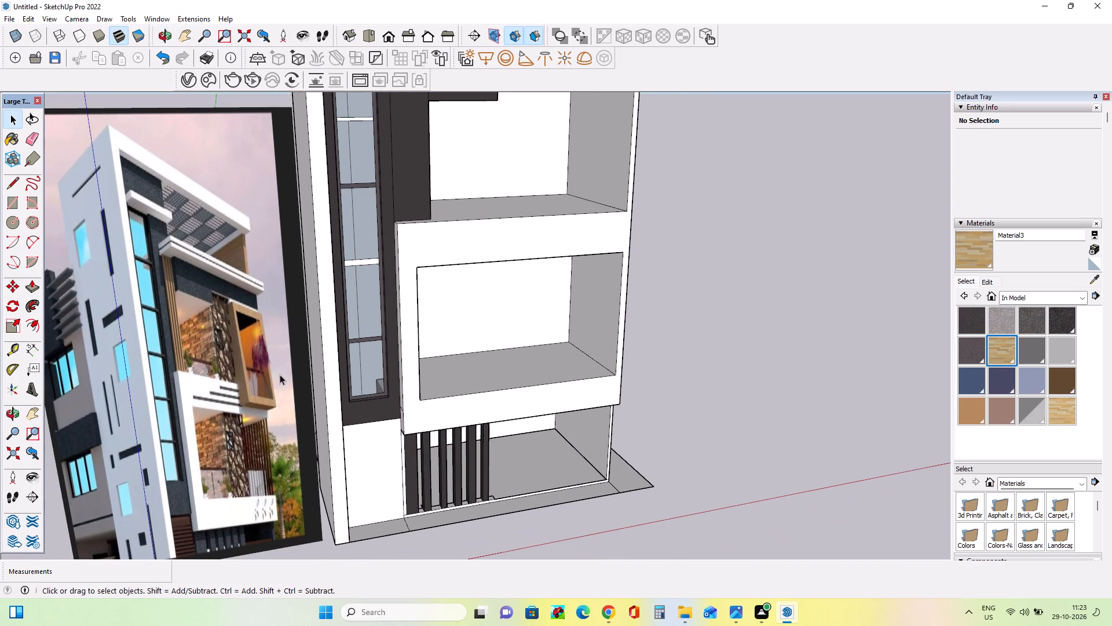
scroll(279, 375, "up", 6)
middle_click_drag(448, 370, 412, 369)
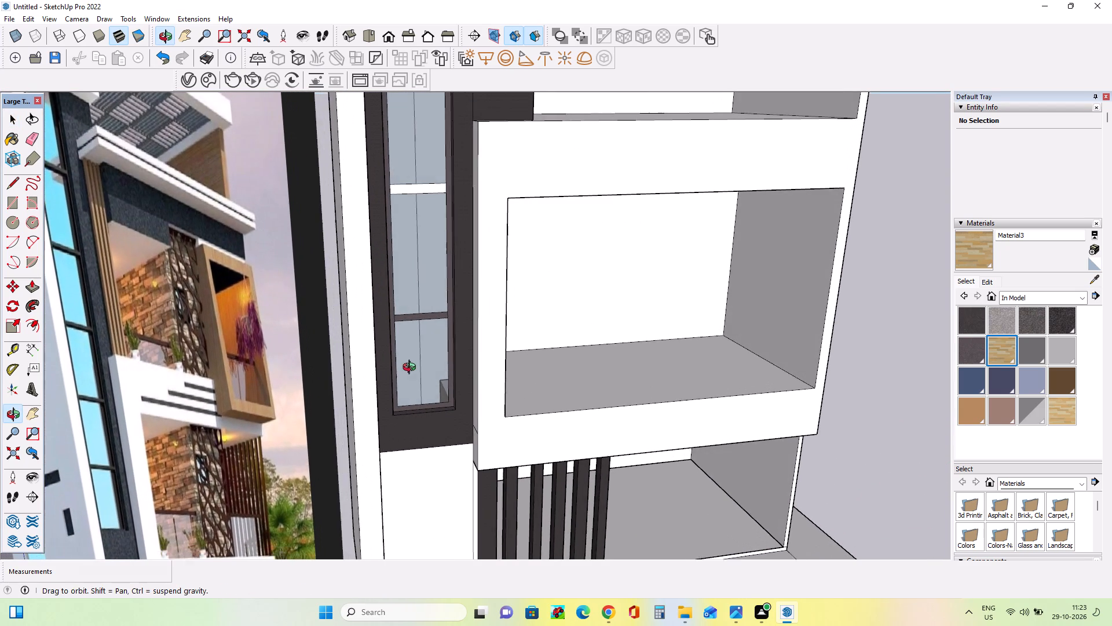
middle_click_drag(412, 369, 411, 369)
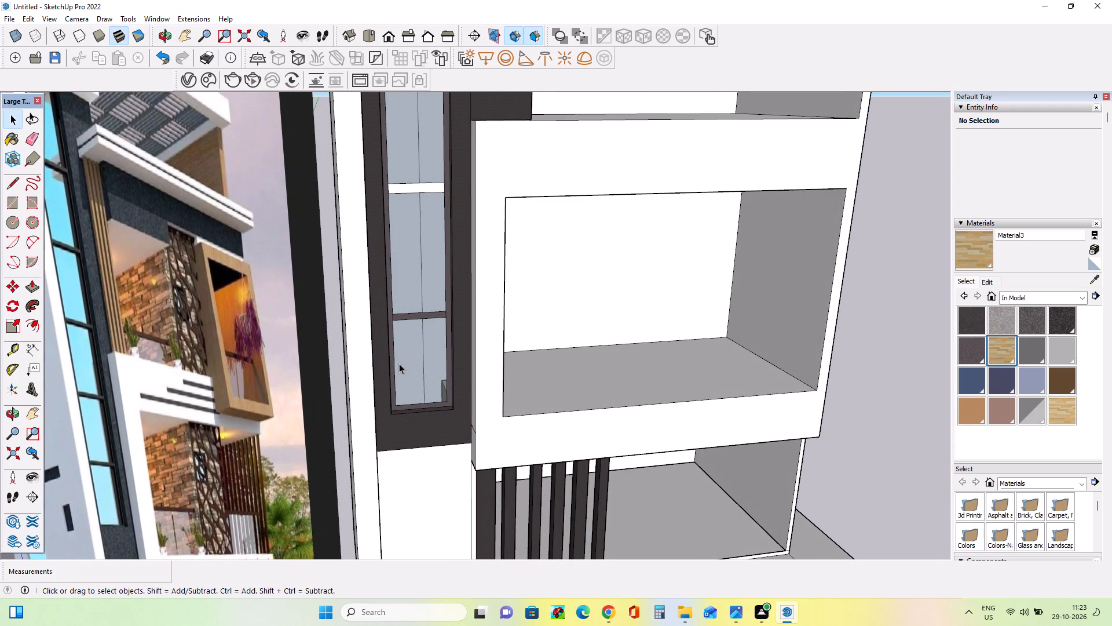
scroll(399, 363, "down", 10)
middle_click_drag(665, 330, 663, 333)
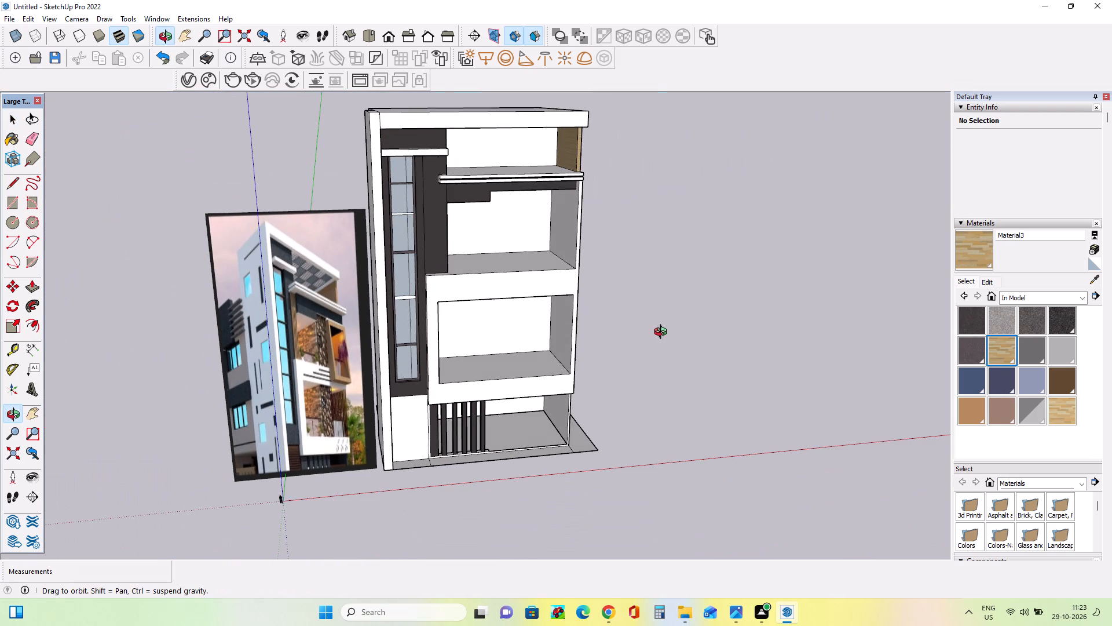
middle_click_drag(663, 333, 664, 340)
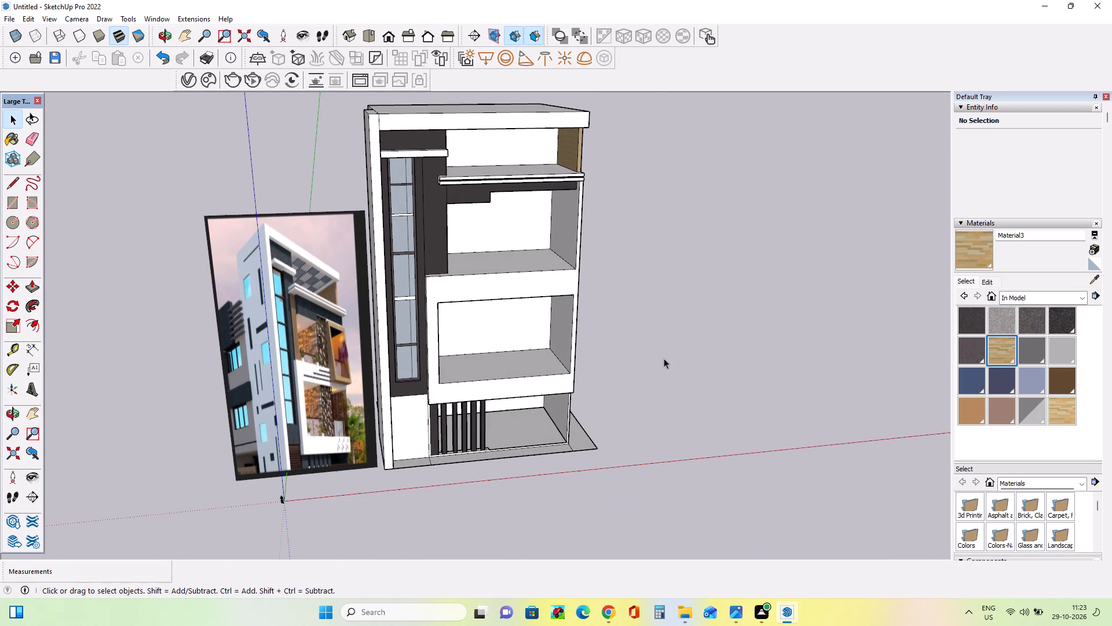
scroll(327, 315, "up", 2)
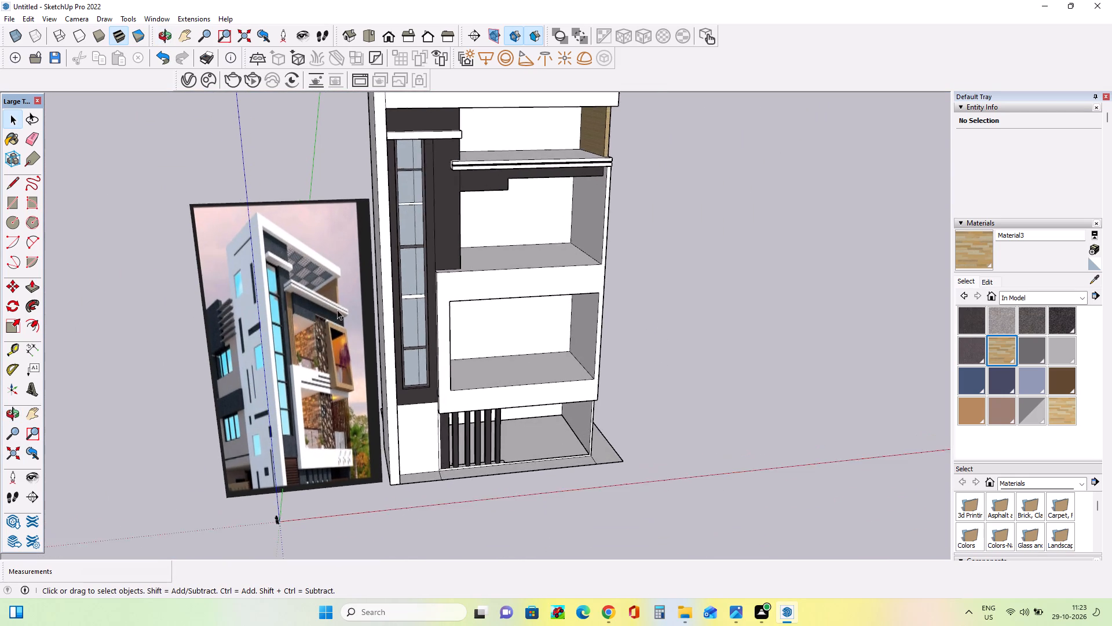
scroll(337, 310, "up", 8)
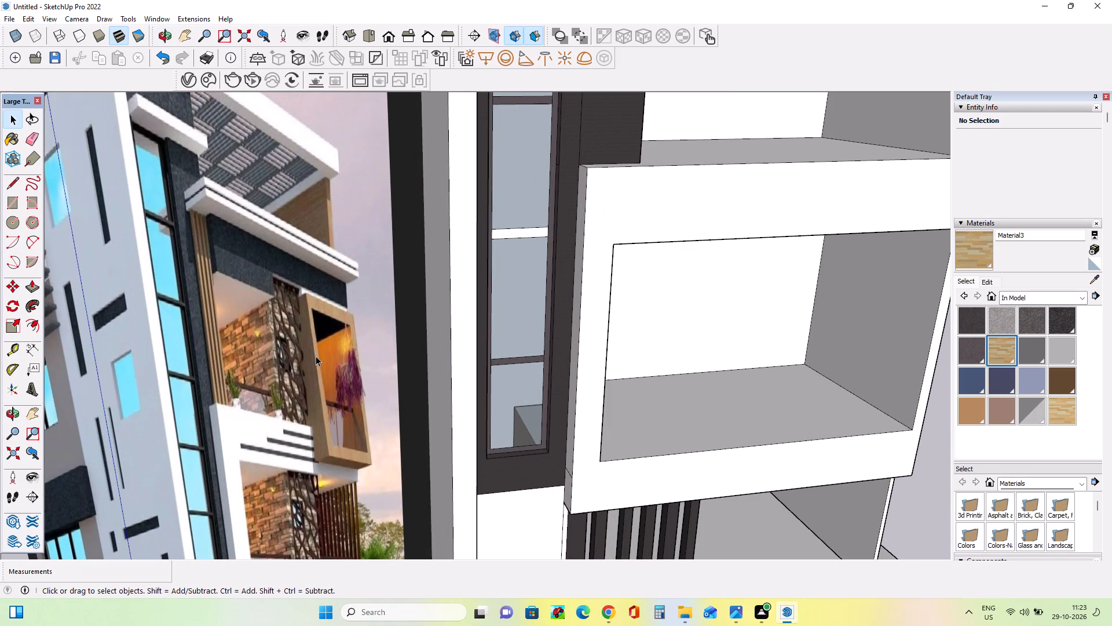
scroll(316, 356, "down", 13)
middle_click_drag(594, 260, 577, 177)
scroll(504, 202, "up", 8)
middle_click_drag(538, 244, 529, 268)
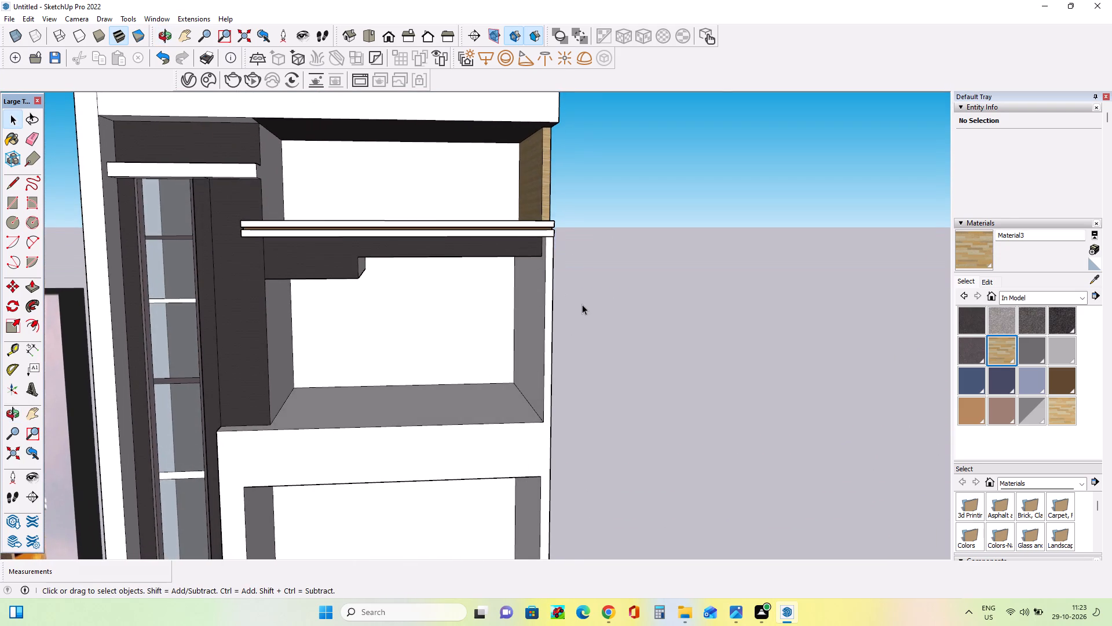
scroll(582, 304, "down", 8)
middle_click_drag(582, 304, 583, 315)
scroll(583, 316, "down", 1)
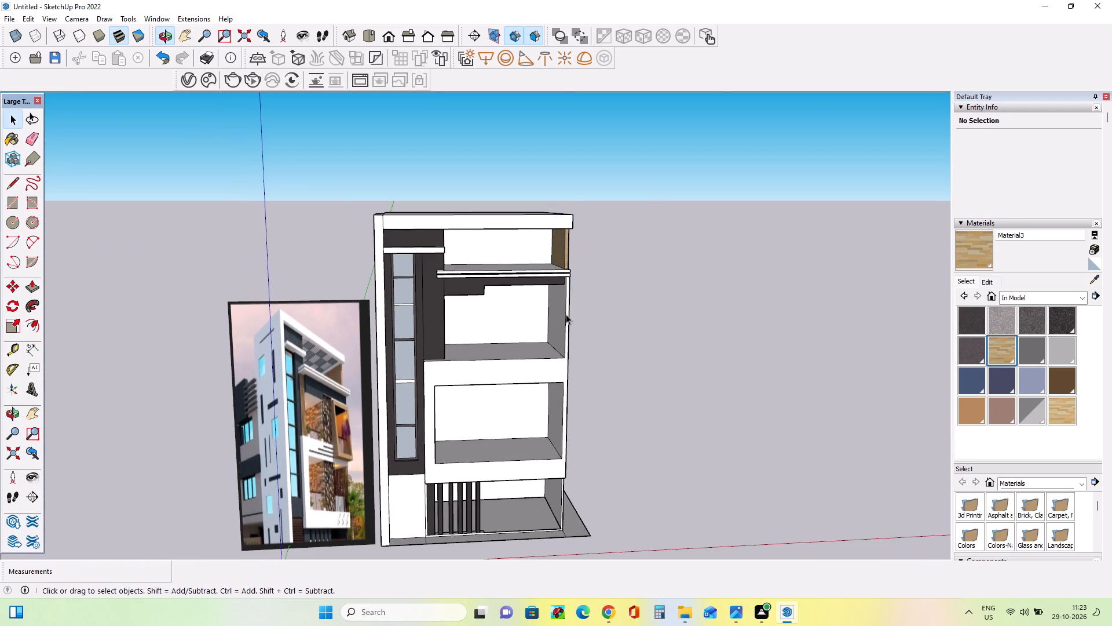
Draw a line across the front edge of the end wall level with the top of the white balcony parapet.
scroll(566, 314, "up", 4)
middle_click(566, 313)
middle_click_drag(570, 304, 612, 205)
middle_click_drag(591, 339, 463, 373)
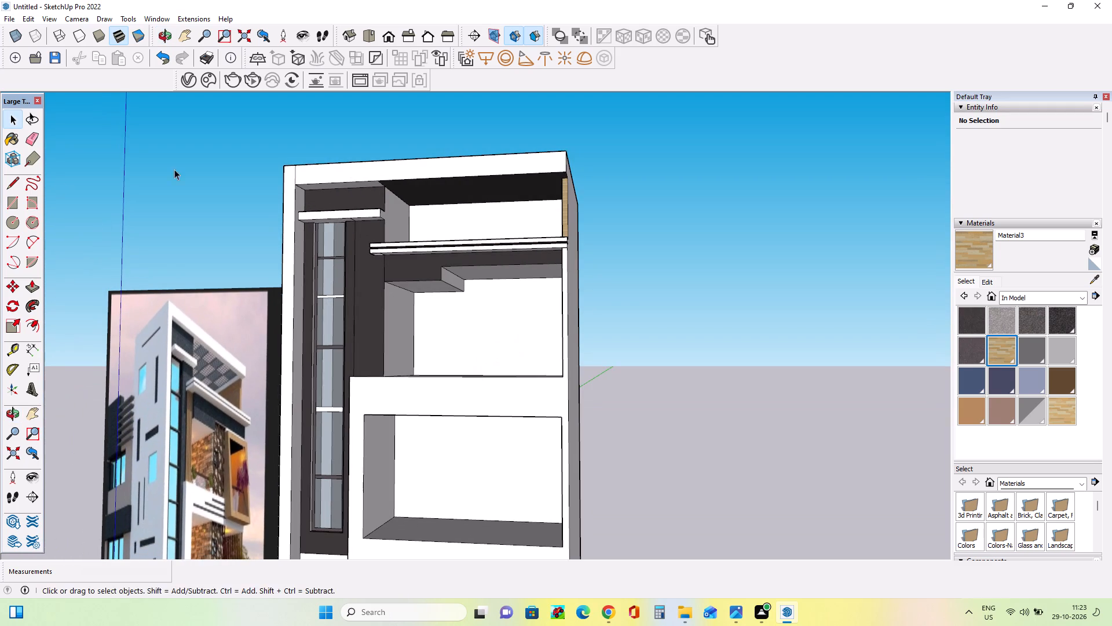
left_click(13, 185)
scroll(623, 351, "up", 4)
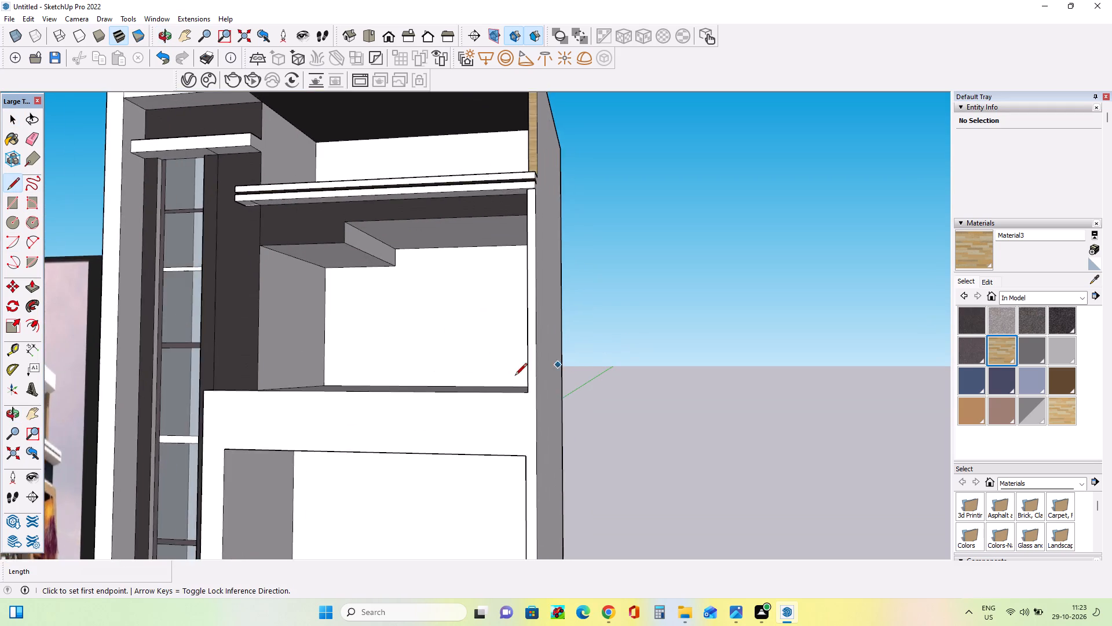
scroll(515, 376, "up", 2)
left_click(532, 400)
left_click(546, 399)
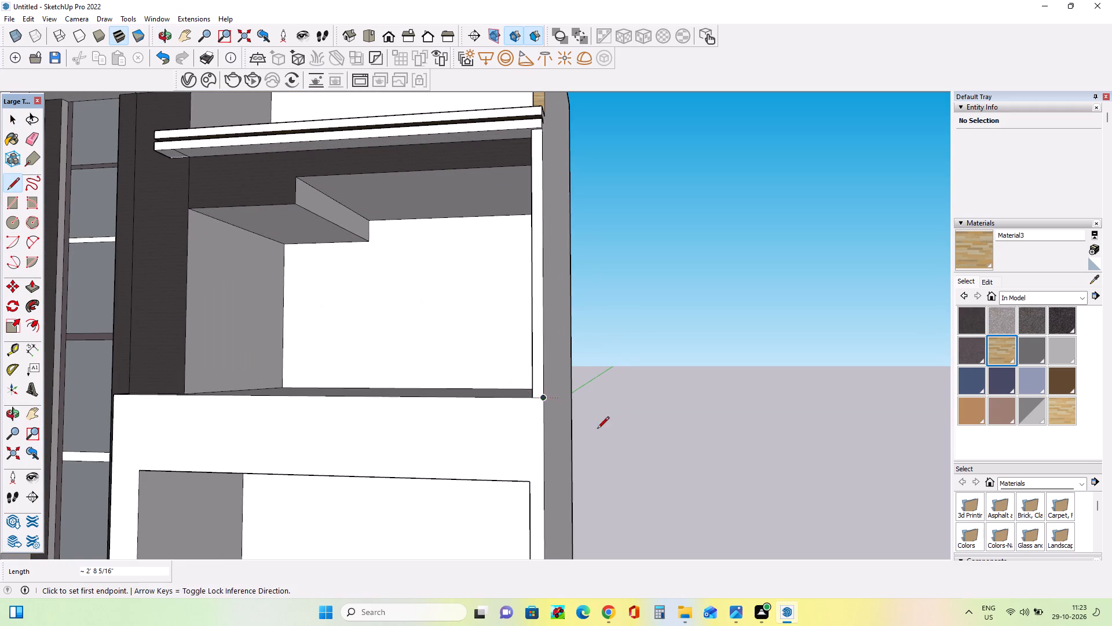
Push back the end wall's narrow front face between the parapet and the white ledge below the top floor.
middle_click_drag(642, 442, 656, 458)
left_click(38, 284)
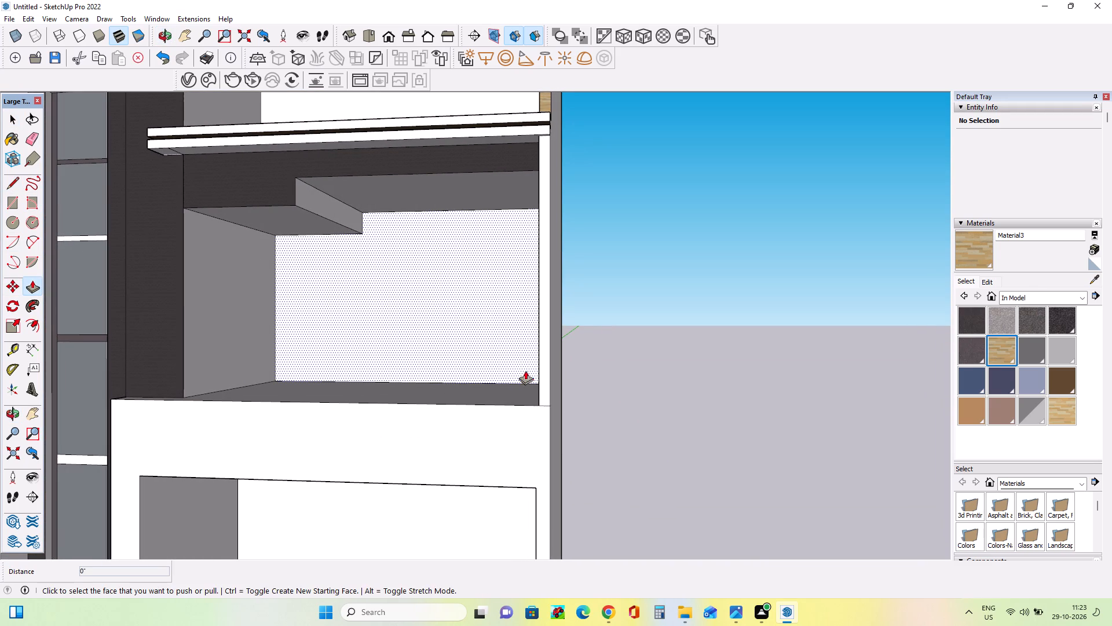
left_click_drag(542, 368, 566, 210)
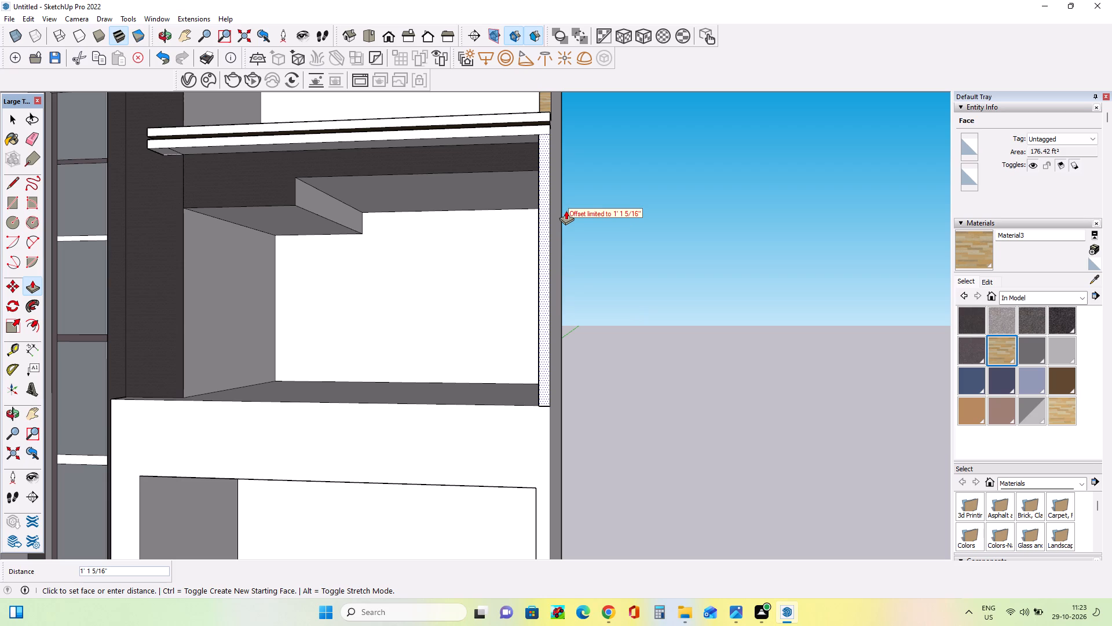
left_click_drag(566, 210, 586, 308)
left_click_drag(544, 379, 567, 367)
Compare the recessed end wall and the opening below the top floor with the balcony area in the reference image.
middle_click_drag(509, 368, 594, 397)
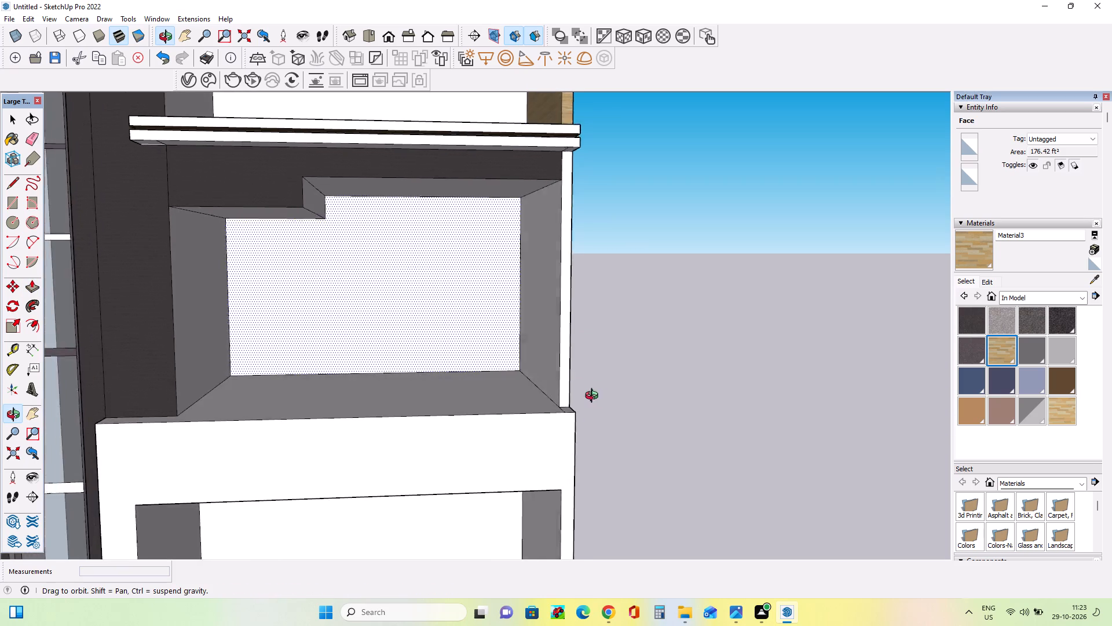
middle_click_drag(594, 397, 674, 276)
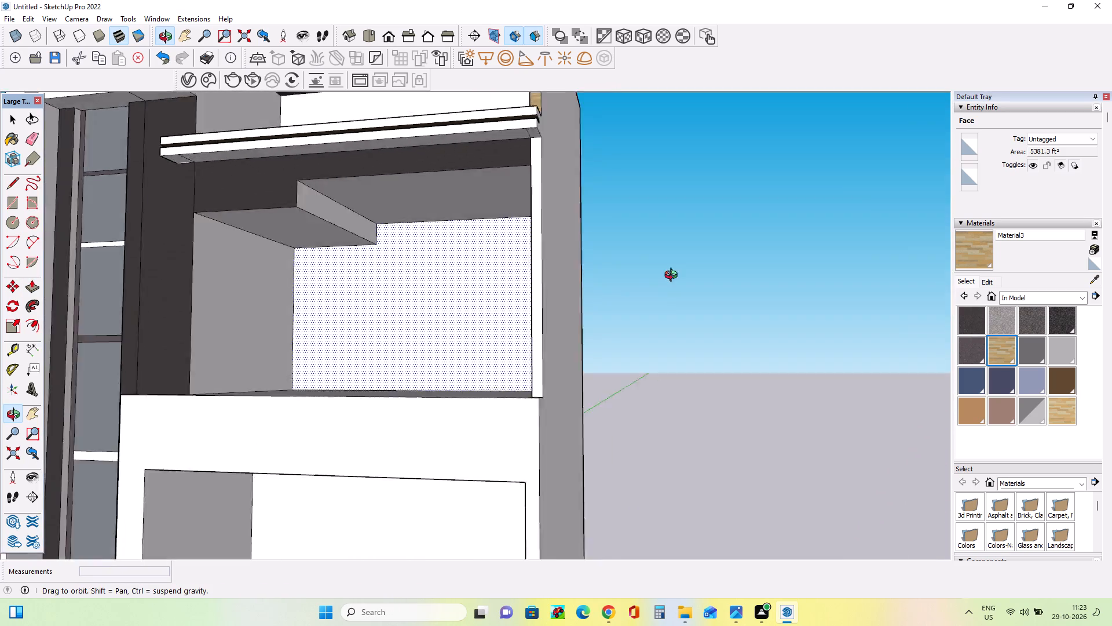
middle_click_drag(674, 276, 705, 346)
scroll(705, 346, "down", 4)
scroll(540, 205, "down", 4)
scroll(430, 173, "down", 3)
middle_click_drag(658, 245, 599, 283)
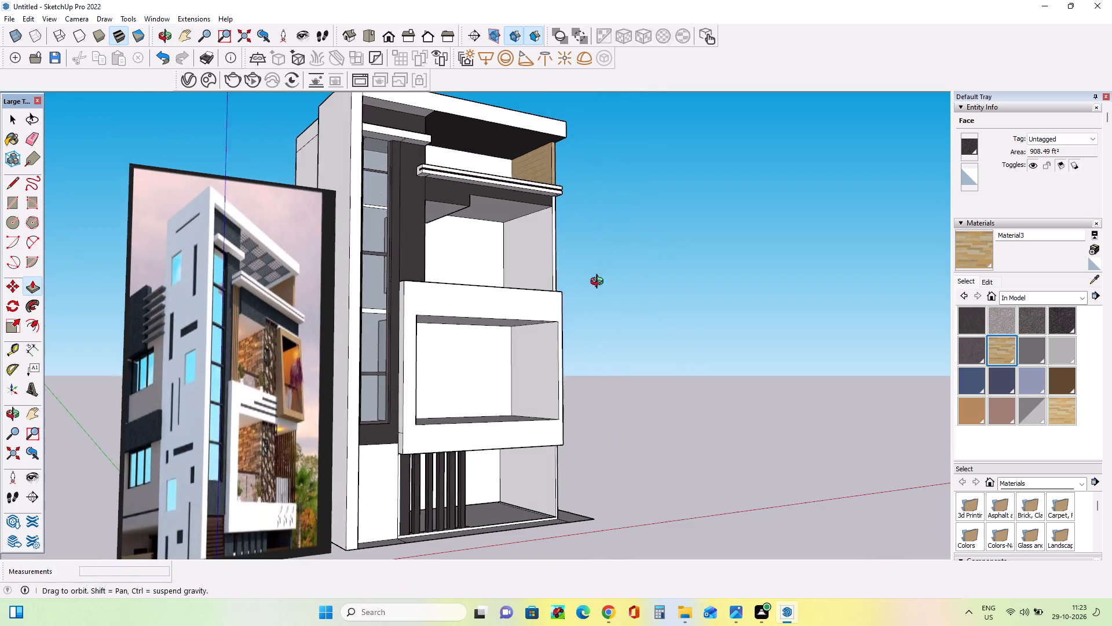
middle_click_drag(599, 283, 570, 220)
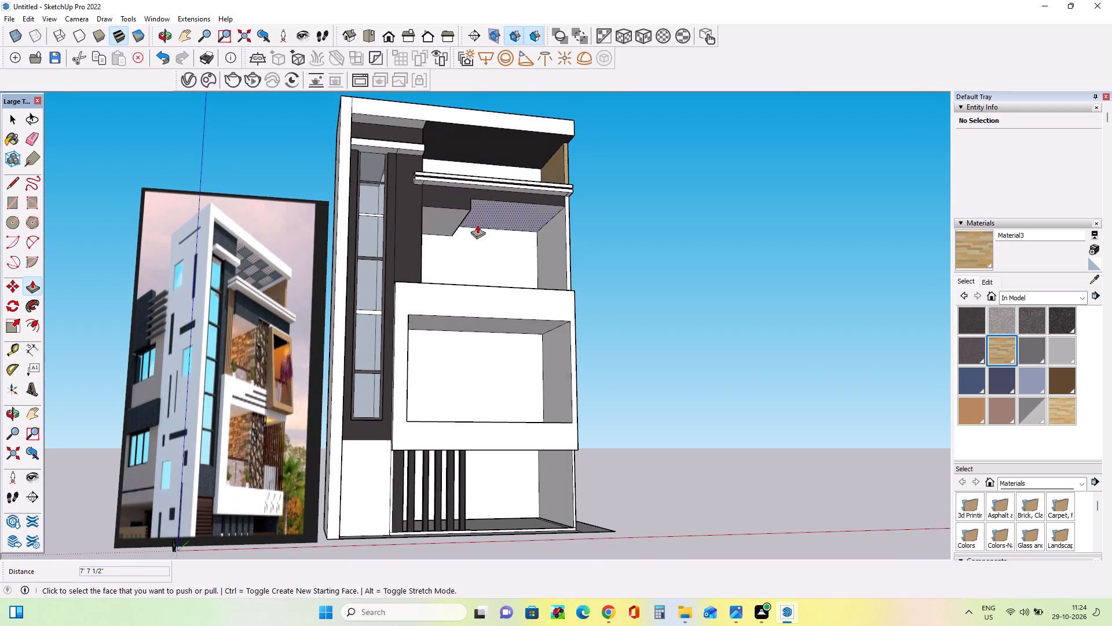
scroll(449, 256, "up", 3)
middle_click_drag(464, 255, 477, 286)
scroll(305, 246, "down", 2)
middle_click_drag(535, 290, 543, 319)
middle_click_drag(530, 168, 539, 141)
scroll(176, 352, "up", 2)
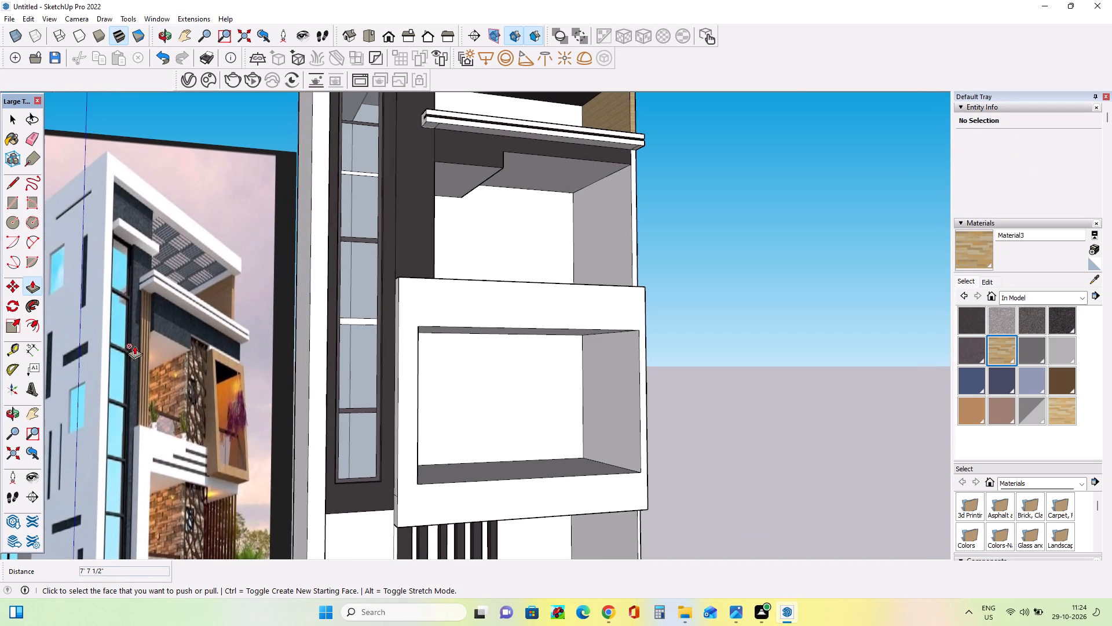
Draw a vertical rectangle about 26' 6" by 58' 6" from the dark beam's step corner down to the upper balcony floor.
left_click(7, 202)
middle_click_drag(708, 272, 697, 252)
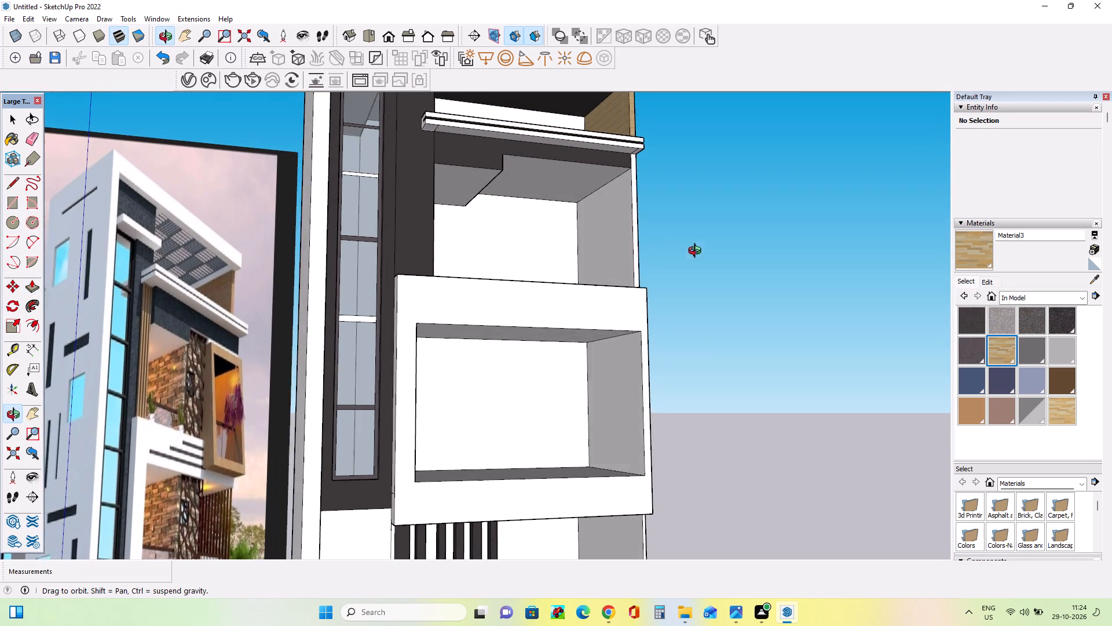
middle_click_drag(697, 252, 685, 240)
left_click(506, 156)
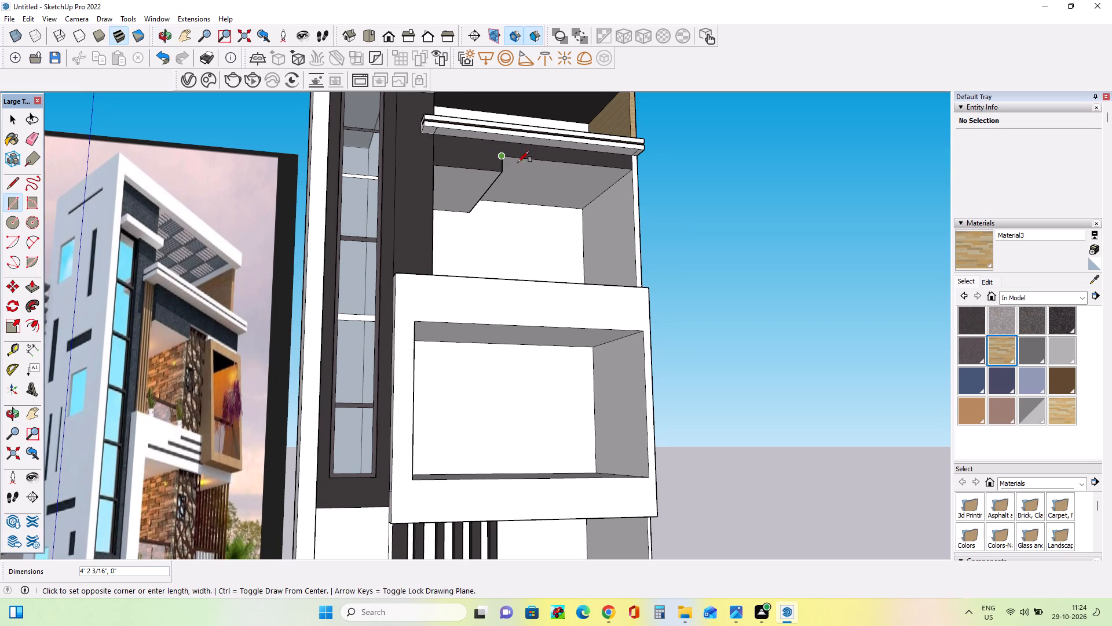
middle_click_drag(598, 216, 548, 380)
middle_click_drag(558, 307, 535, 376)
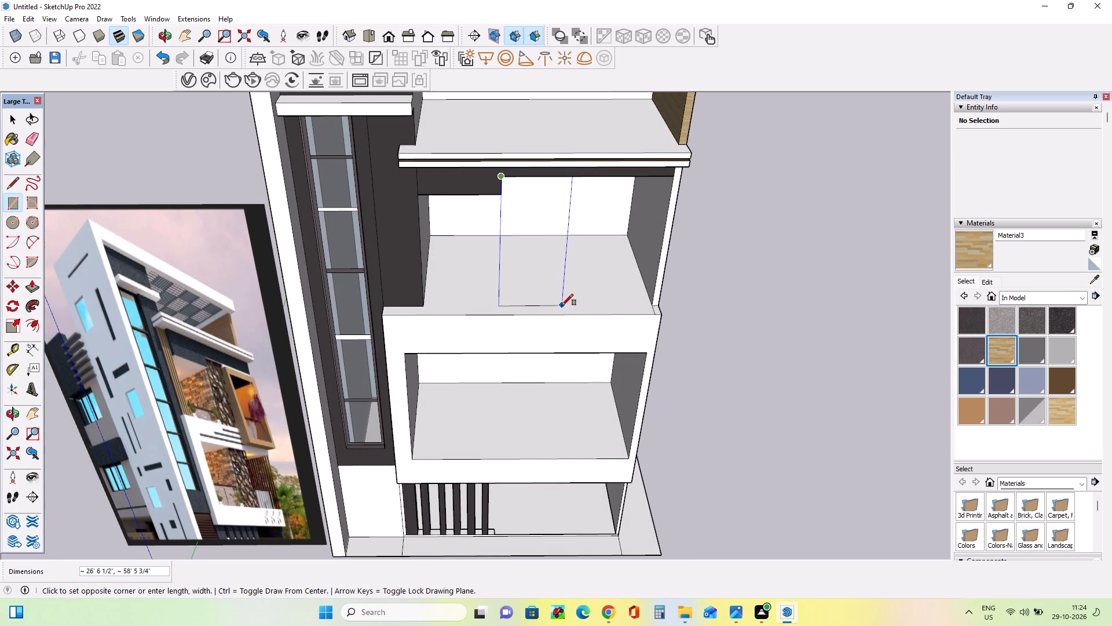
left_click(562, 305)
Examine the patterned screen column in the reference image against the new vertical panel in the upper balcony opening.
middle_click_drag(588, 341, 597, 374)
scroll(207, 443, "up", 4)
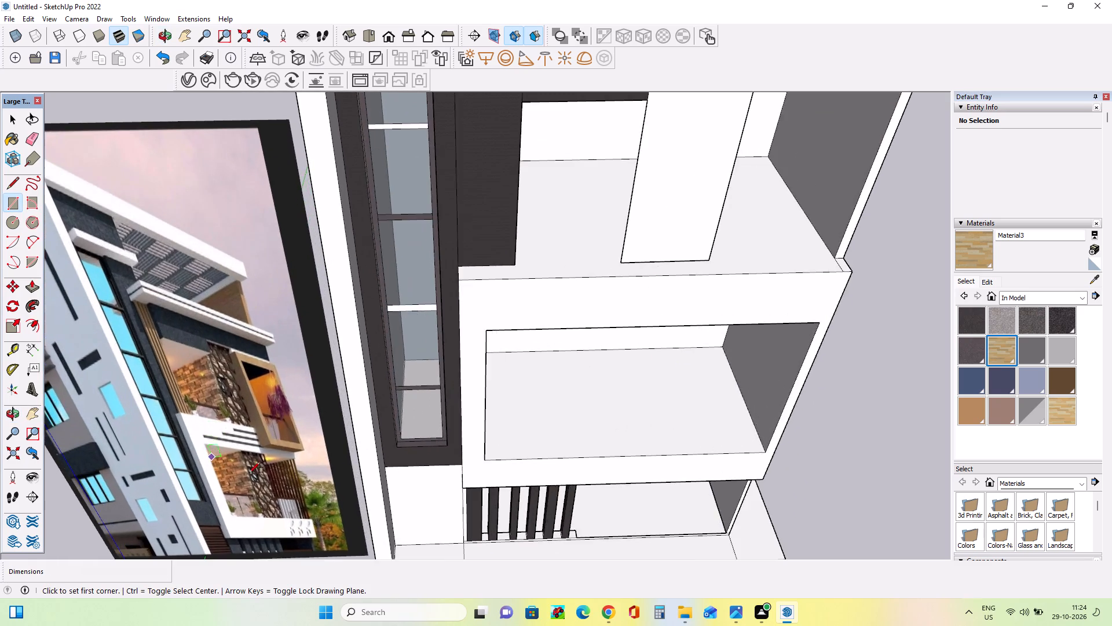
scroll(249, 473, "up", 8)
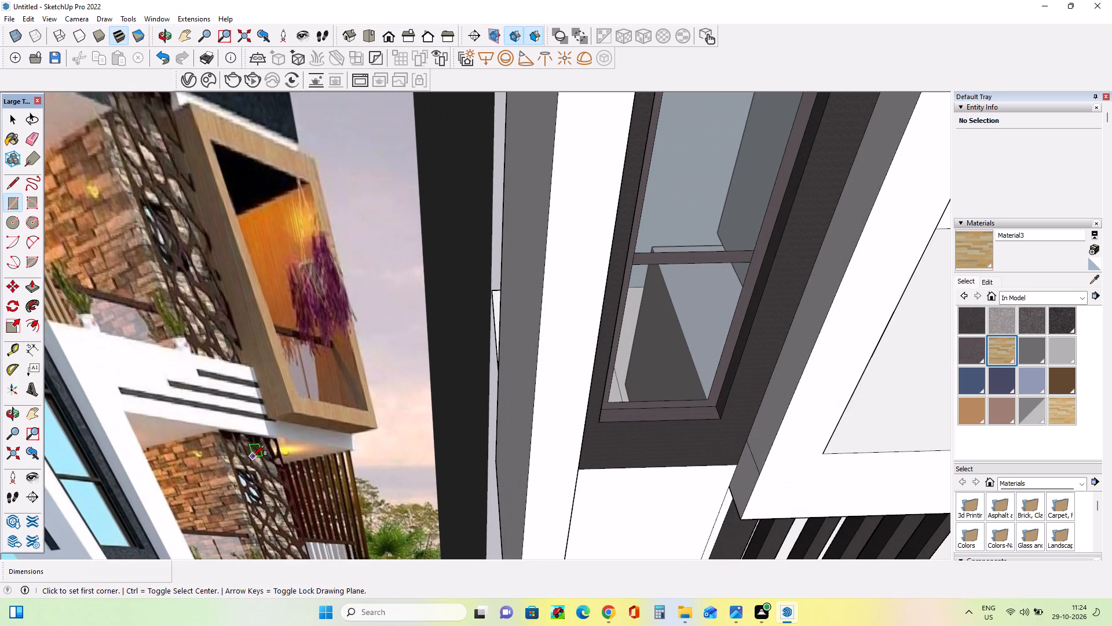
scroll(236, 438, "down", 11)
middle_click_drag(381, 411, 310, 413)
scroll(645, 297, "up", 2)
scroll(624, 318, "down", 4)
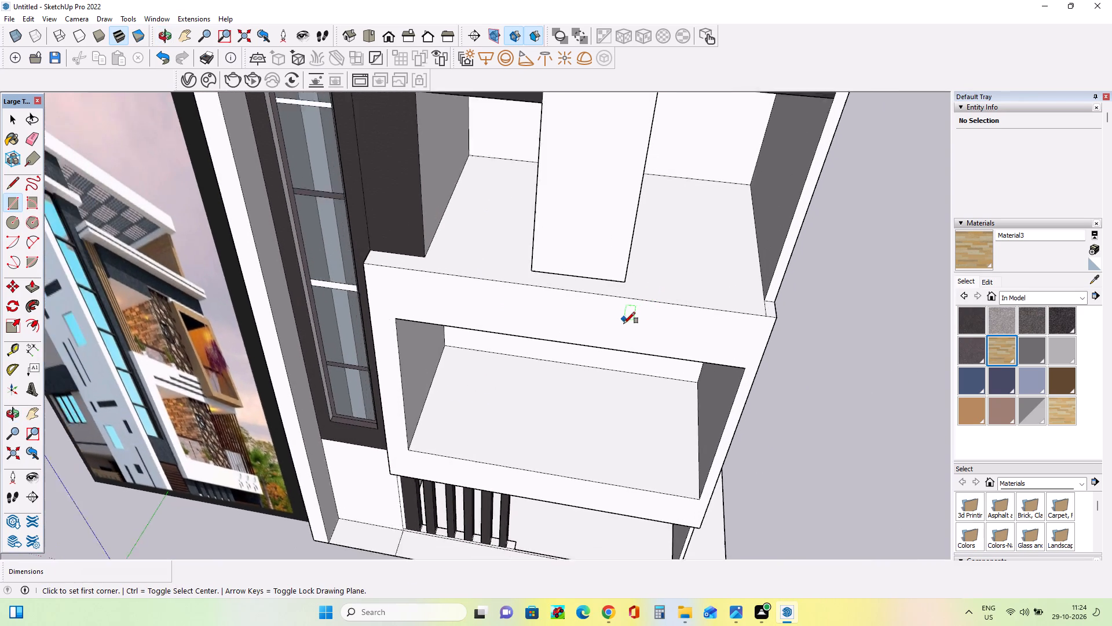
middle_click_drag(628, 315, 682, 266)
scroll(686, 244, "down", 3)
middle_click_drag(681, 249, 703, 126)
scroll(646, 115, "up", 14)
middle_click_drag(620, 196, 627, 123)
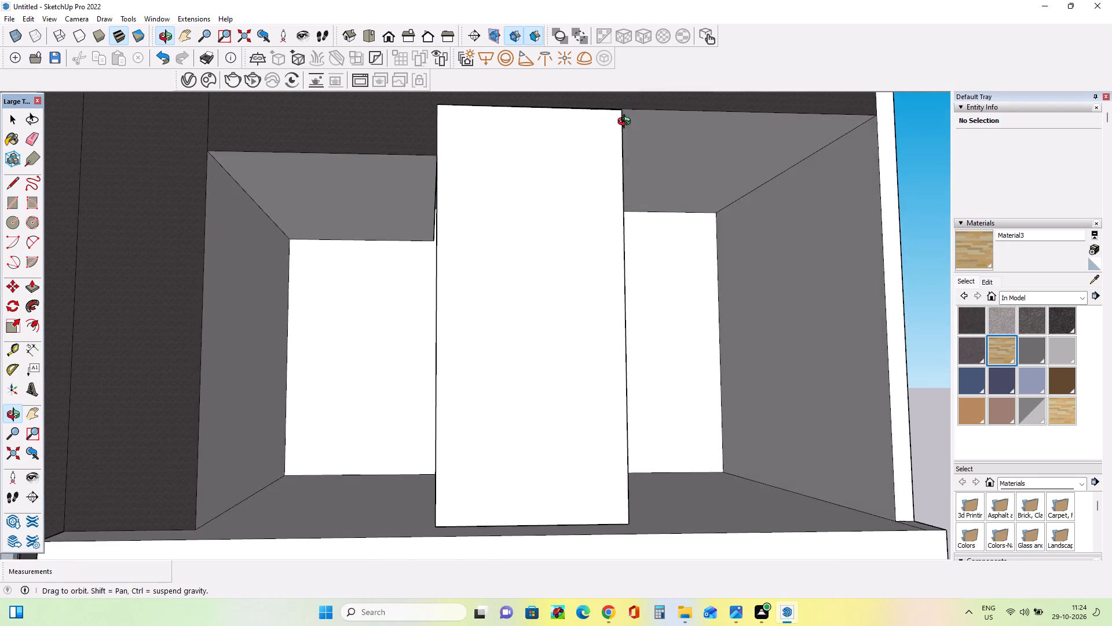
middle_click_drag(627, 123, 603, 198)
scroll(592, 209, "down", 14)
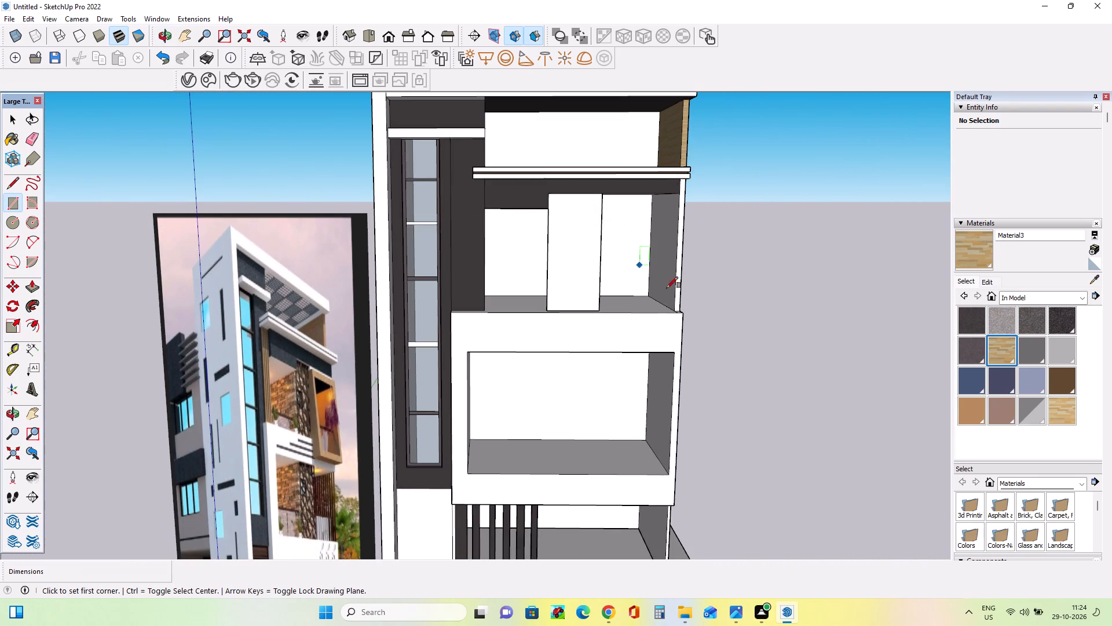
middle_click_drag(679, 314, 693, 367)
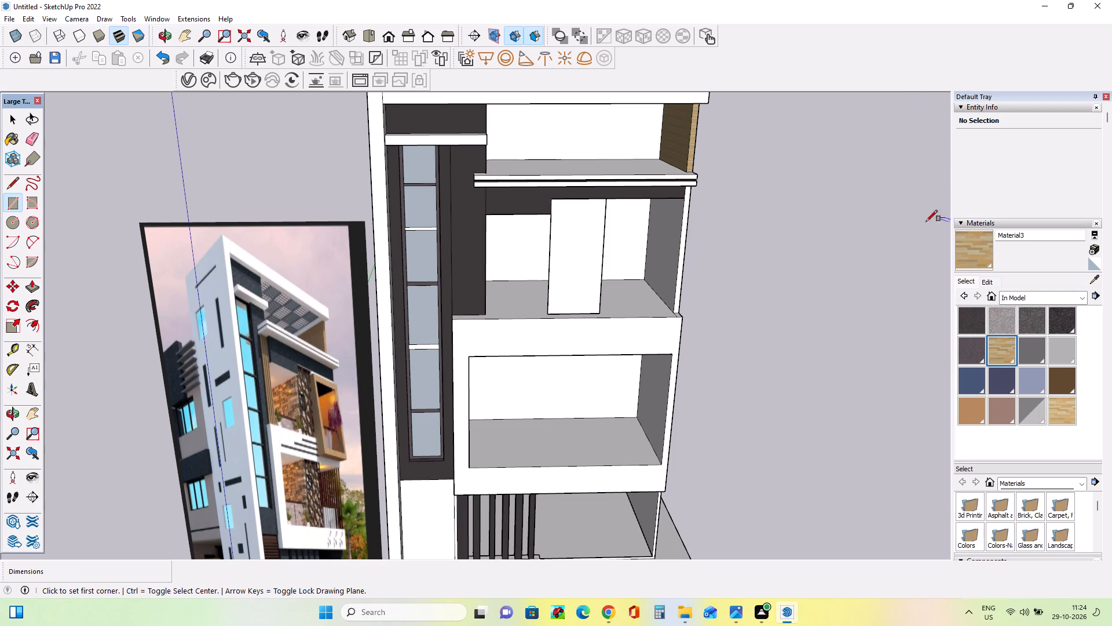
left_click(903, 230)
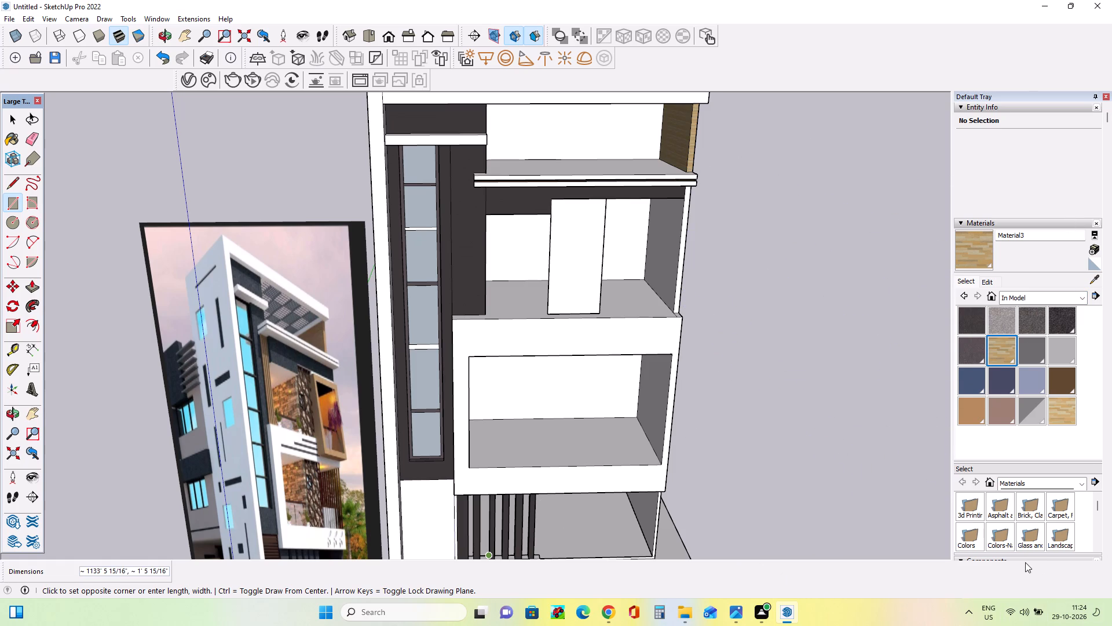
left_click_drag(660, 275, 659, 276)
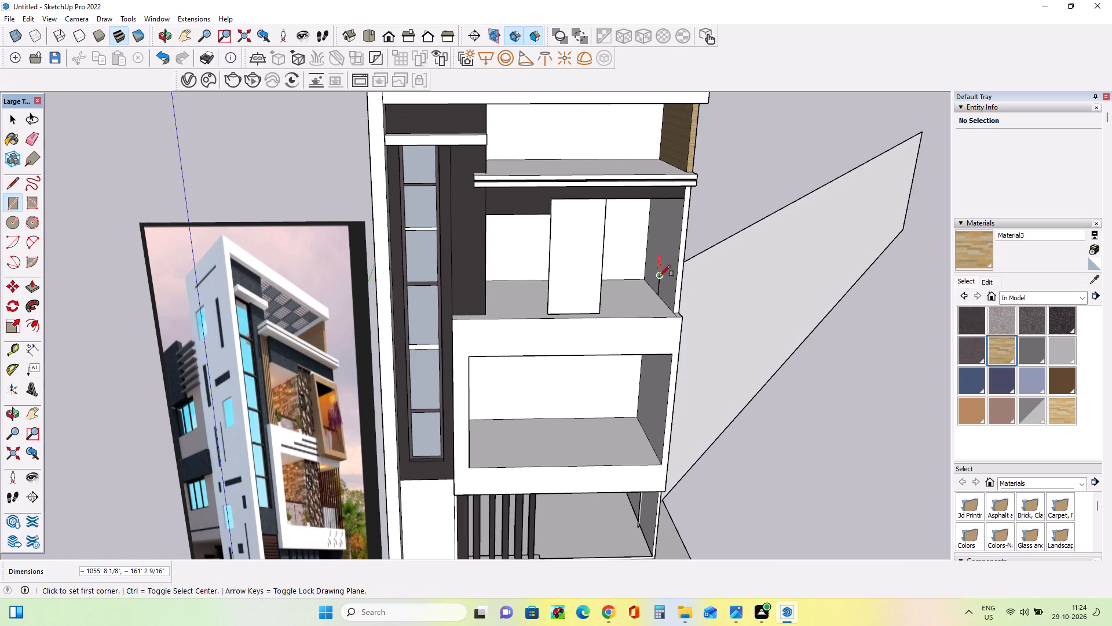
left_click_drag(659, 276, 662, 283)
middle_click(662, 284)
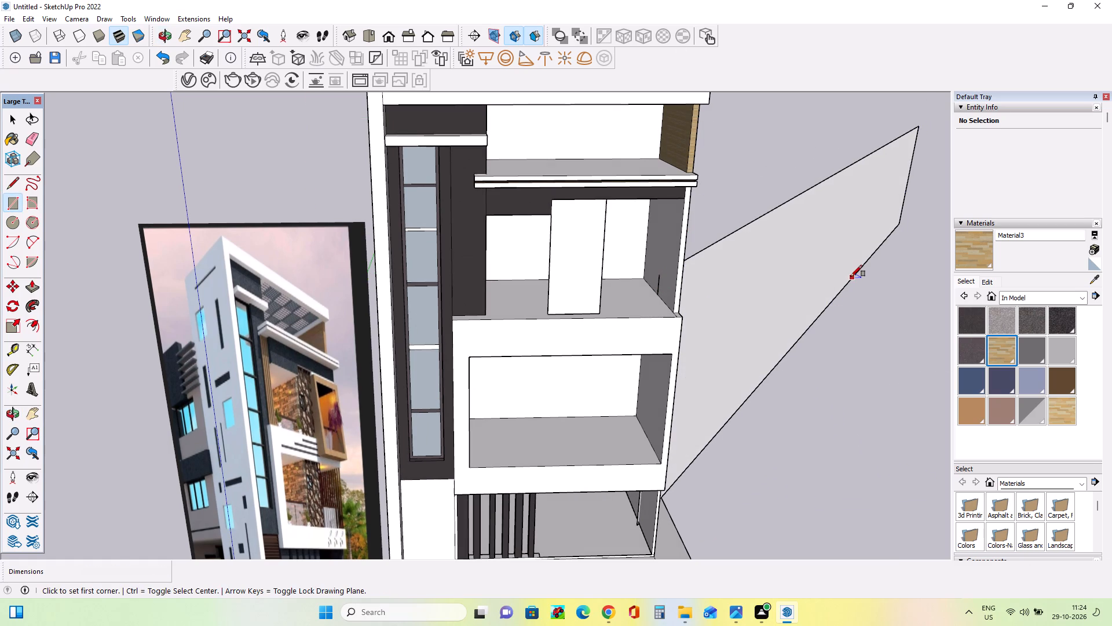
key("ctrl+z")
Draw a rectangle about 34' 2" by 6' 5" on the upper balcony ceiling, along the dark beam between the vertical panel and the end wall.
middle_click_drag(549, 247, 597, 335)
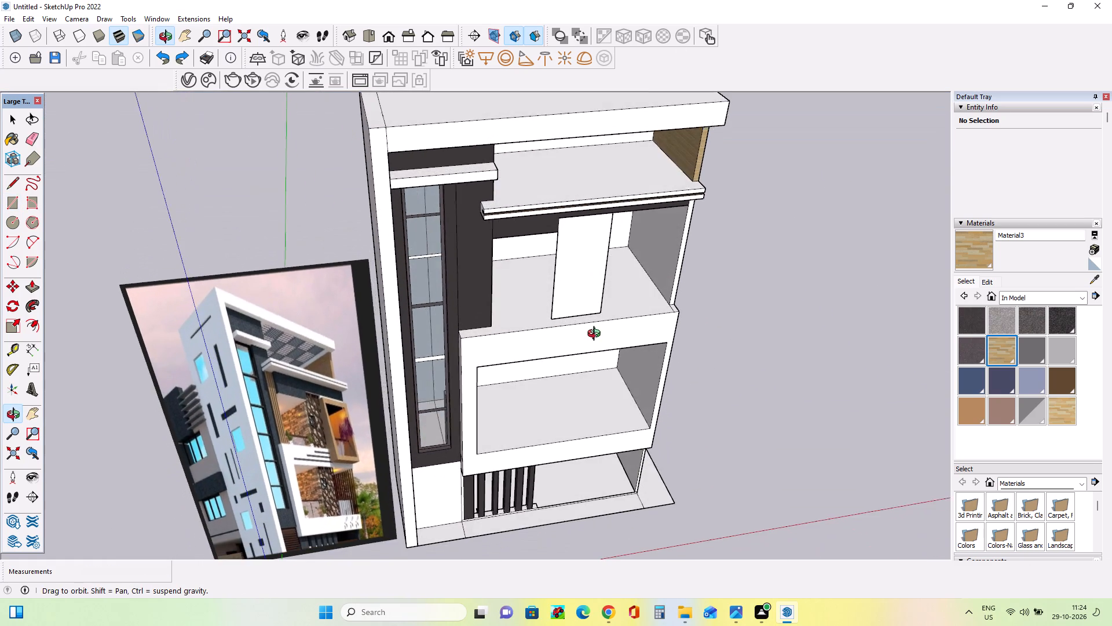
middle_click_drag(597, 335, 586, 326)
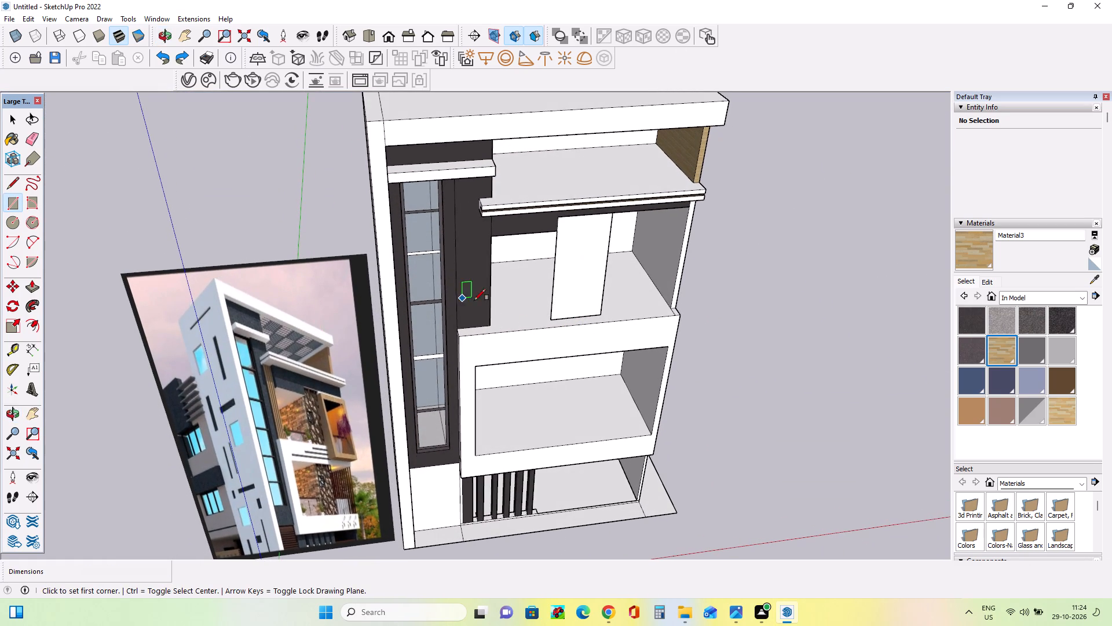
middle_click_drag(474, 300, 399, 278)
scroll(393, 274, "down", 4)
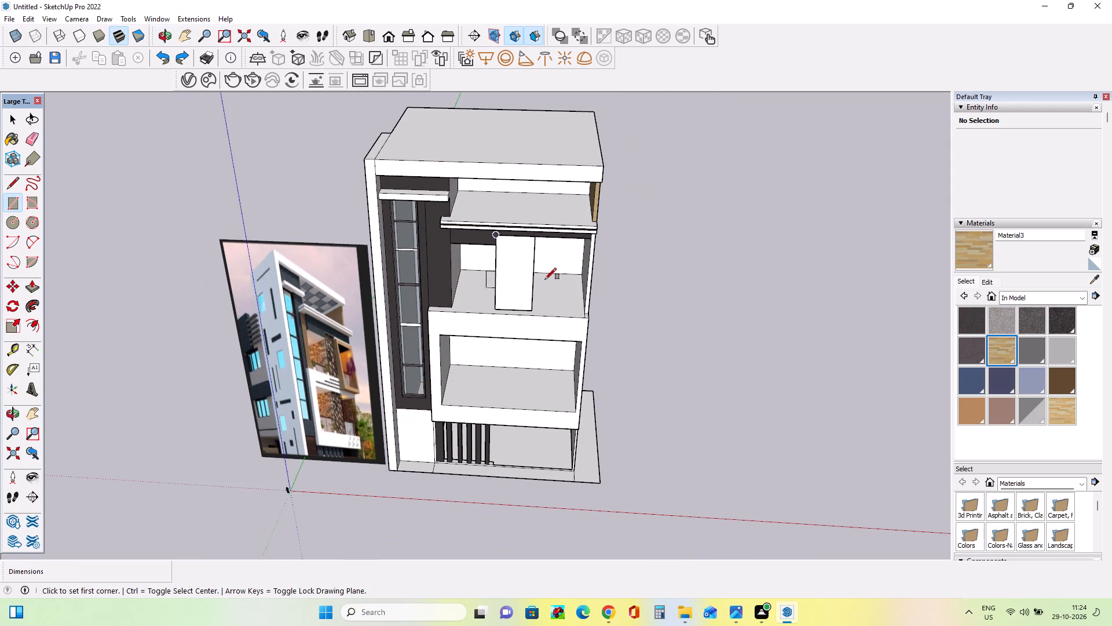
middle_click_drag(547, 278, 585, 169)
middle_click_drag(620, 312, 628, 334)
scroll(518, 243, "up", 2)
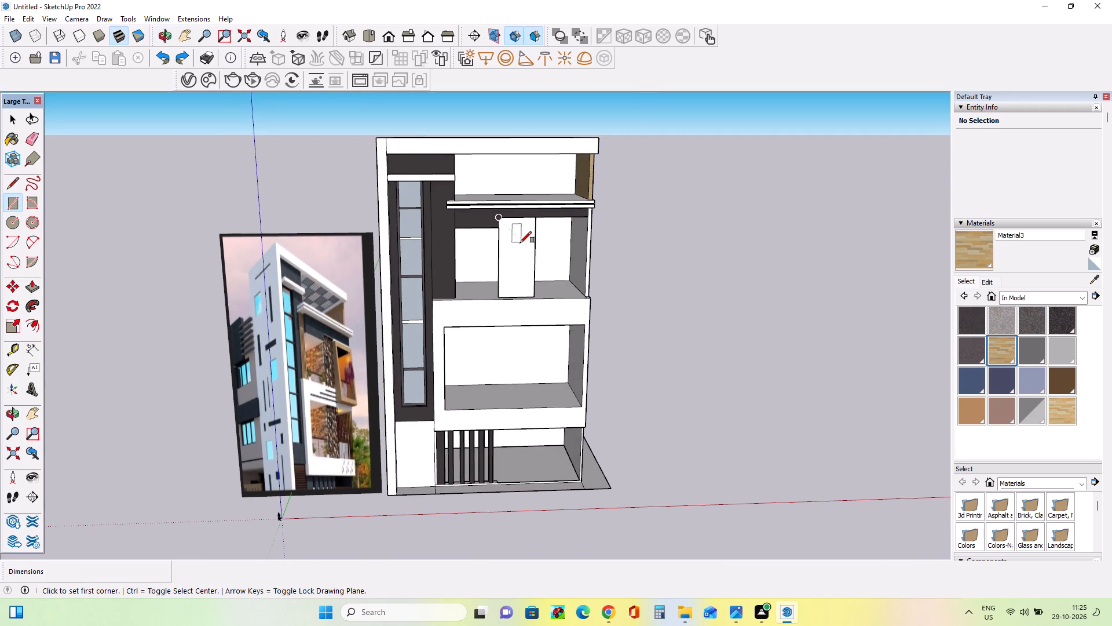
scroll(520, 243, "up", 3)
middle_click_drag(551, 233, 556, 193)
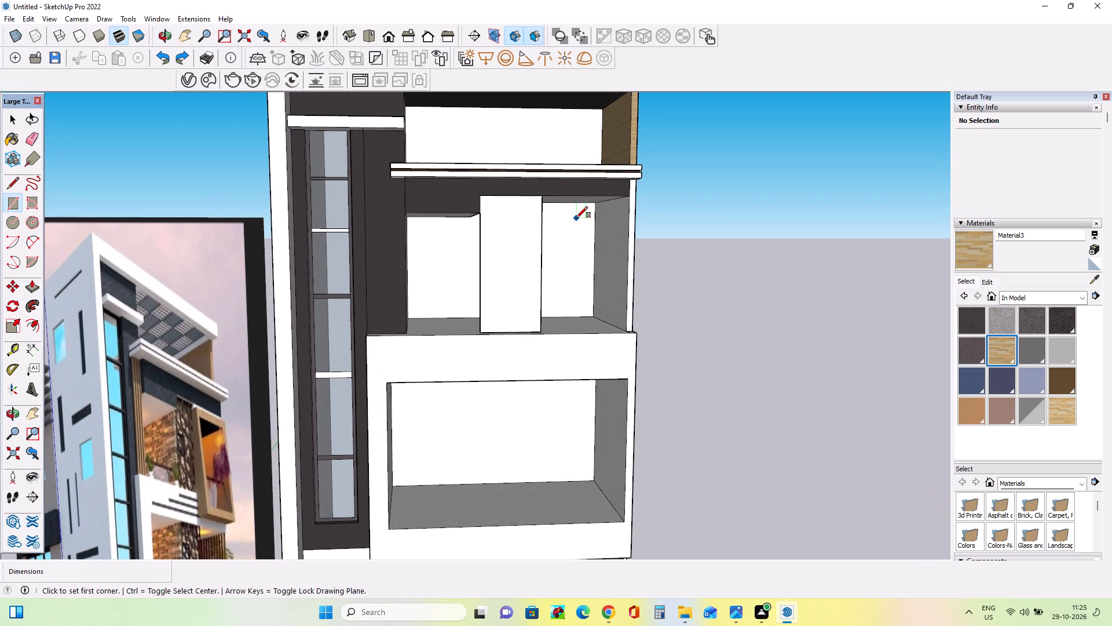
scroll(544, 201, "up", 3)
scroll(590, 209, "down", 3)
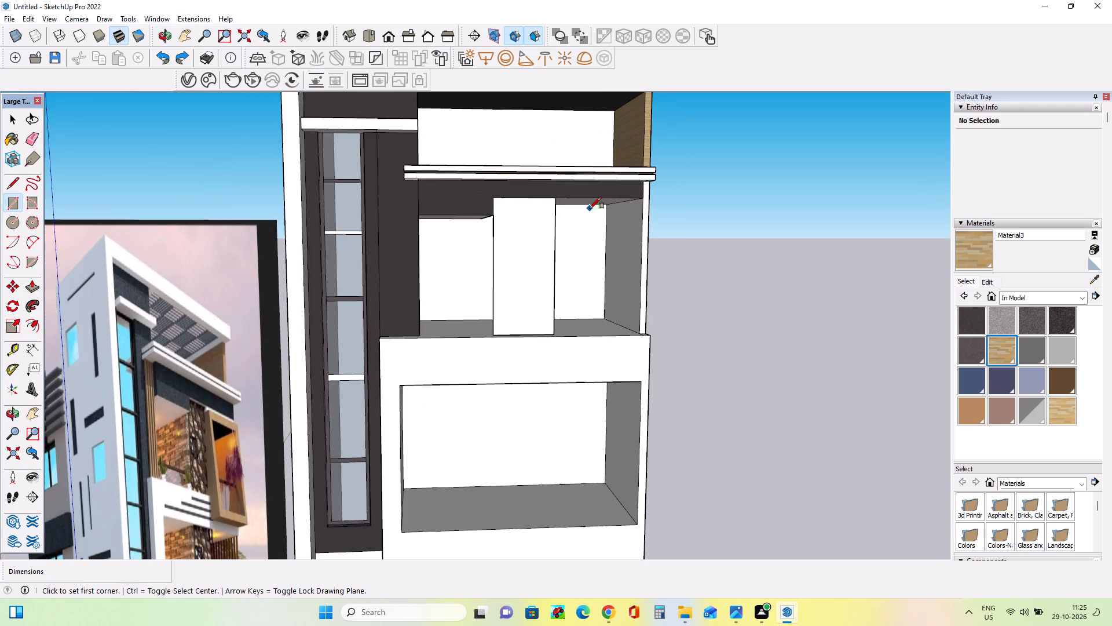
middle_click_drag(592, 216, 597, 228)
scroll(575, 206, "up", 1)
middle_click_drag(575, 203, 603, 96)
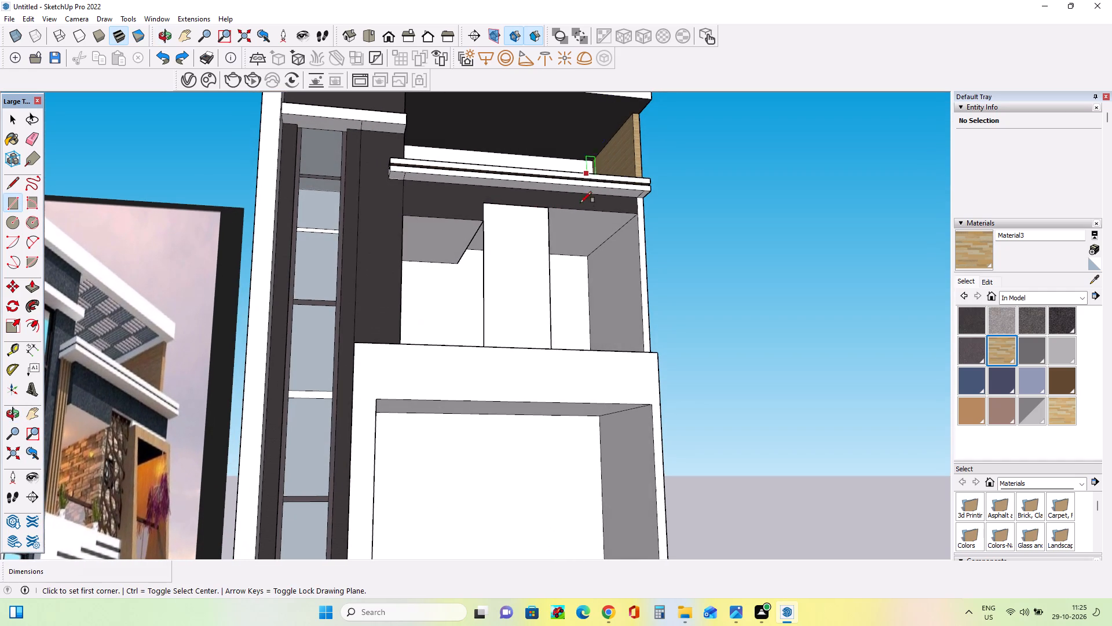
left_click(552, 210)
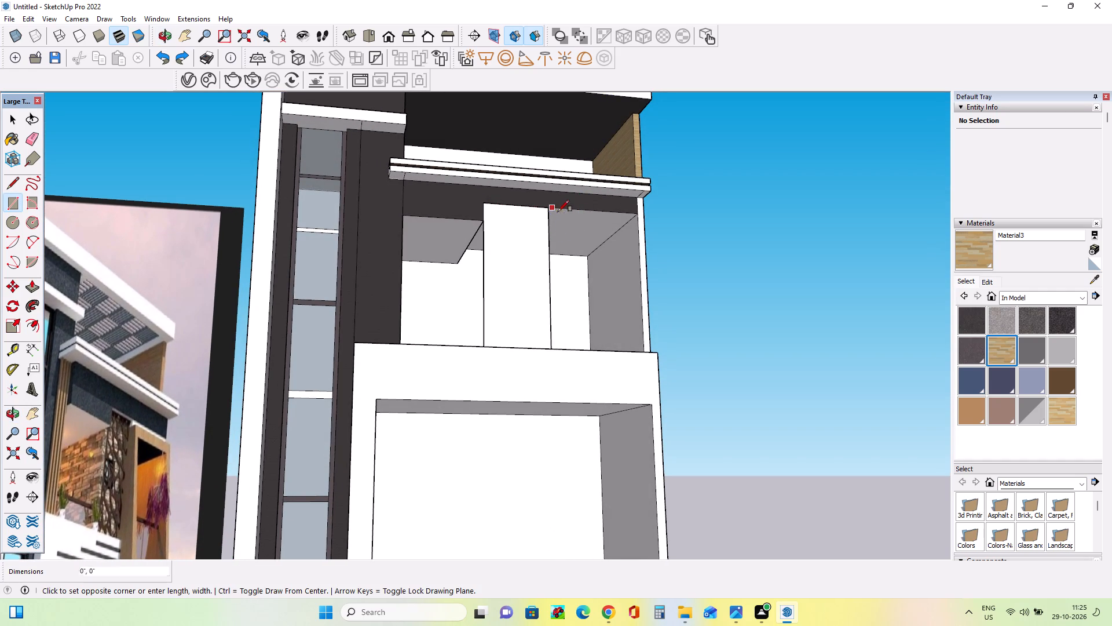
scroll(622, 220, "up", 3)
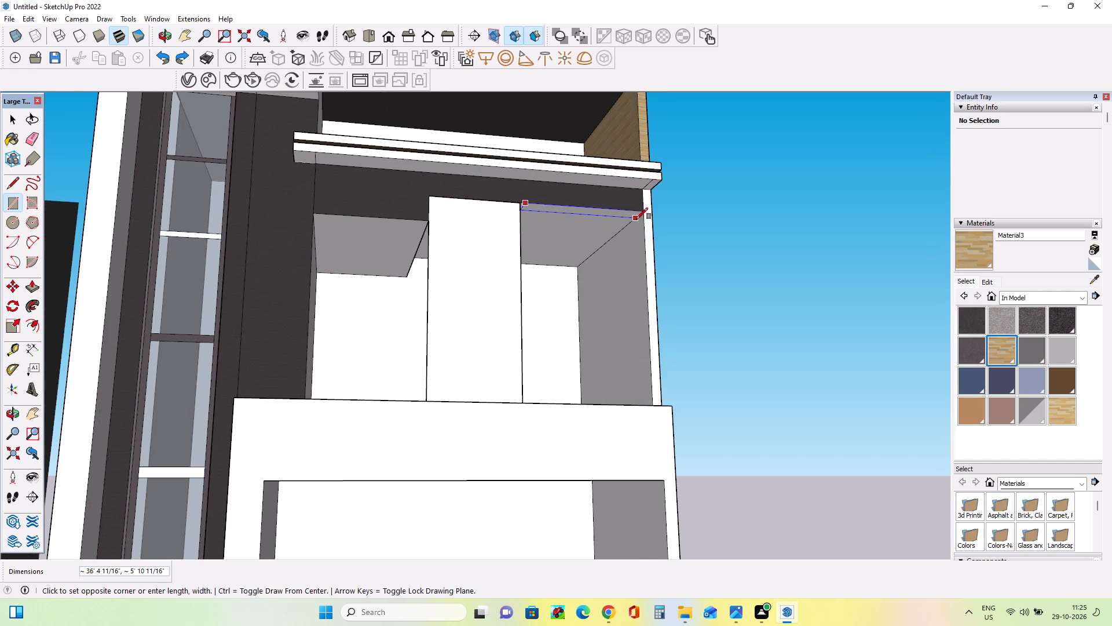
scroll(637, 219, "up", 6)
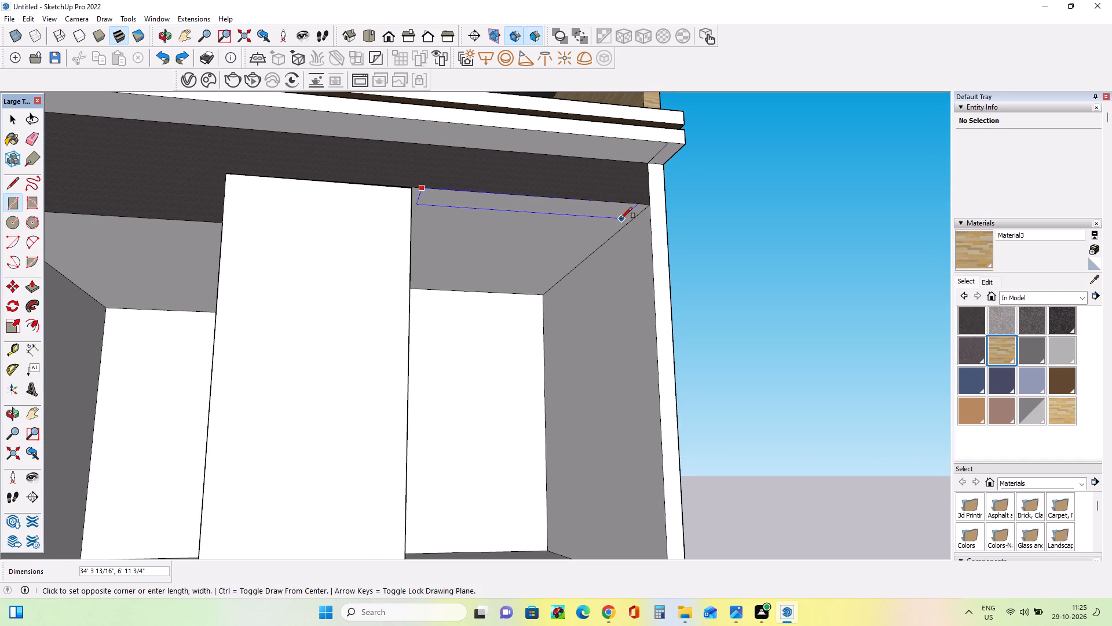
left_click(621, 217)
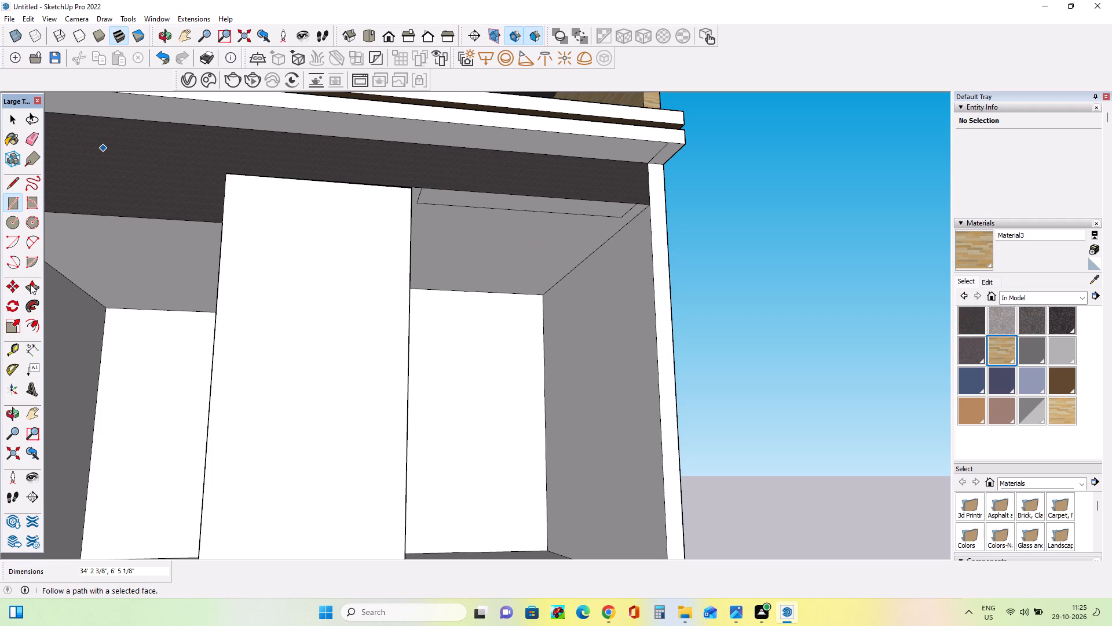
Extrude the ceiling rectangle downward about 1' 4" to form a strip behind the dark beam.
left_click(30, 284)
left_click_drag(497, 204, 497, 210)
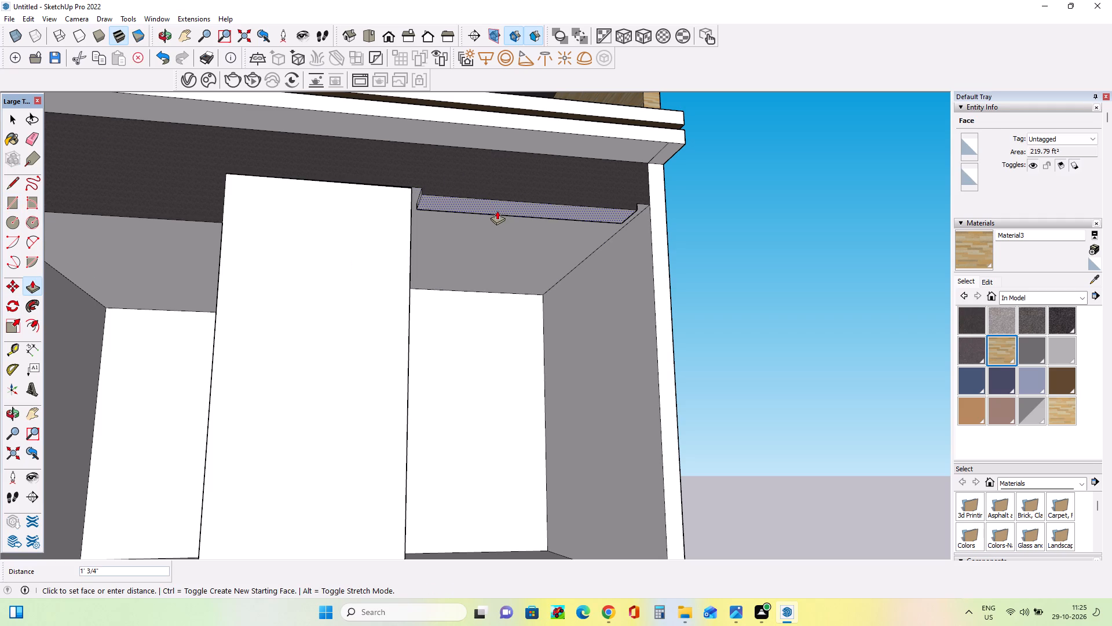
left_click_drag(497, 210, 499, 212)
middle_click_drag(511, 232, 449, 310)
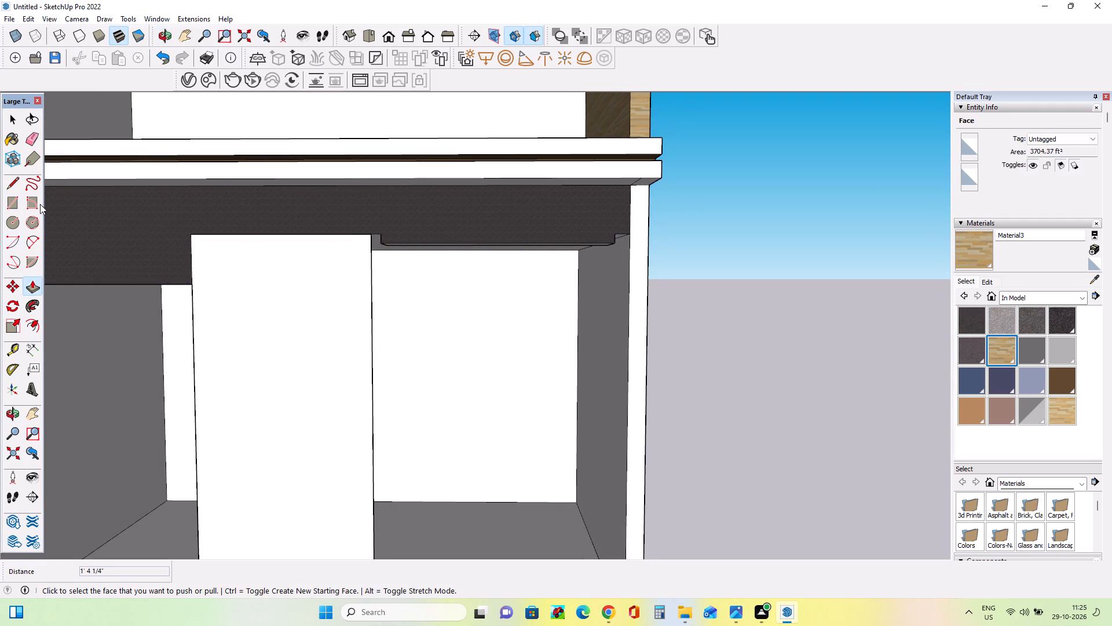
Draw a line along the dark beam's lower edge, across the top of the strip's front face.
left_click(12, 183)
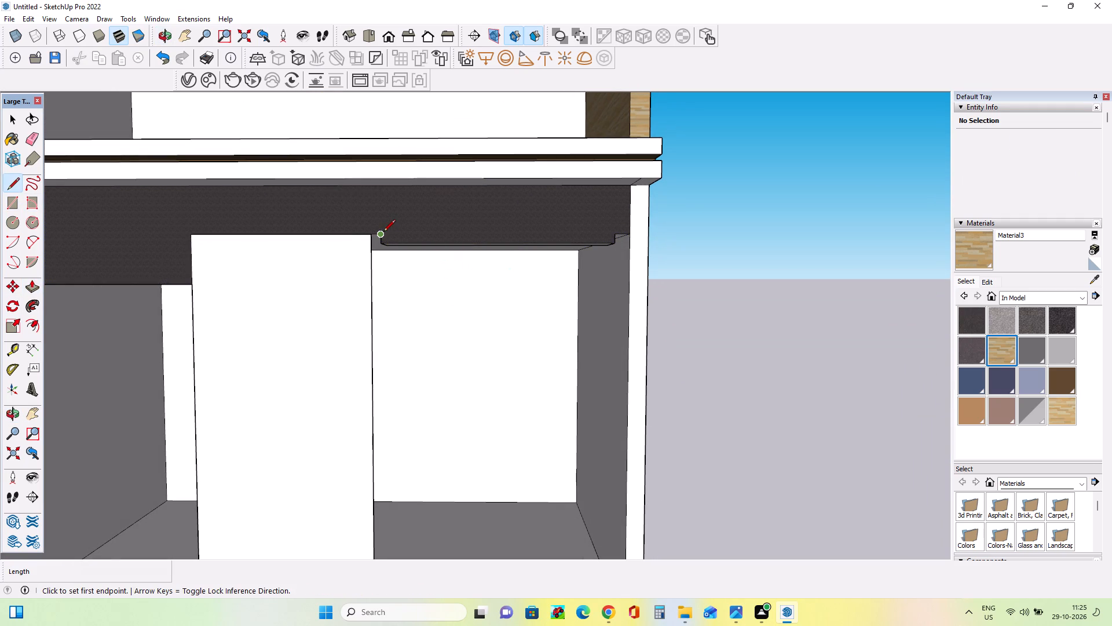
left_click(383, 232)
left_click(617, 230)
Paint the strip's front face with the light gray material Niraj_Hair_Gray.
middle_click_drag(614, 294, 629, 325)
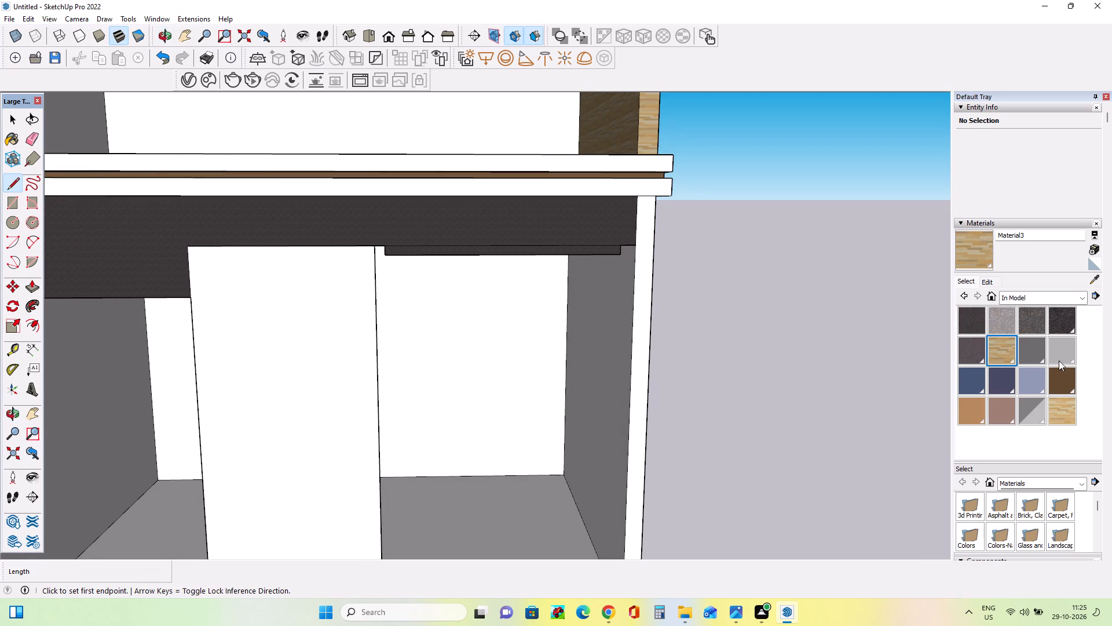
left_click(1067, 339)
scroll(564, 239, "up", 3)
left_click(553, 260)
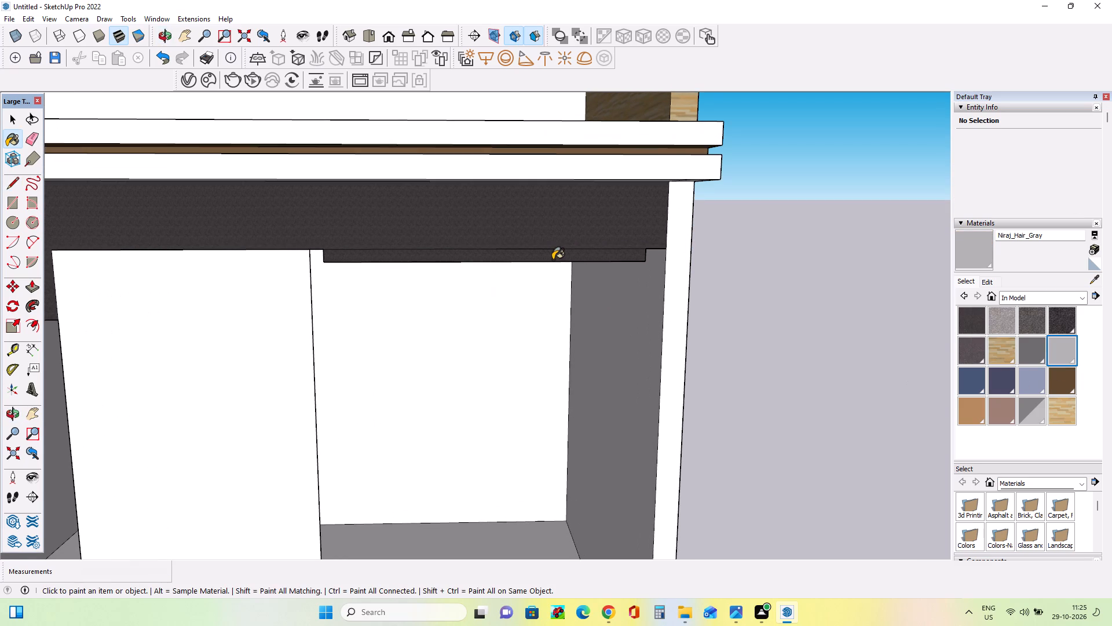
Compare the gray strip in the upper balcony opening with the wood-framed balcony box in the reference image.
scroll(591, 256, "down", 17)
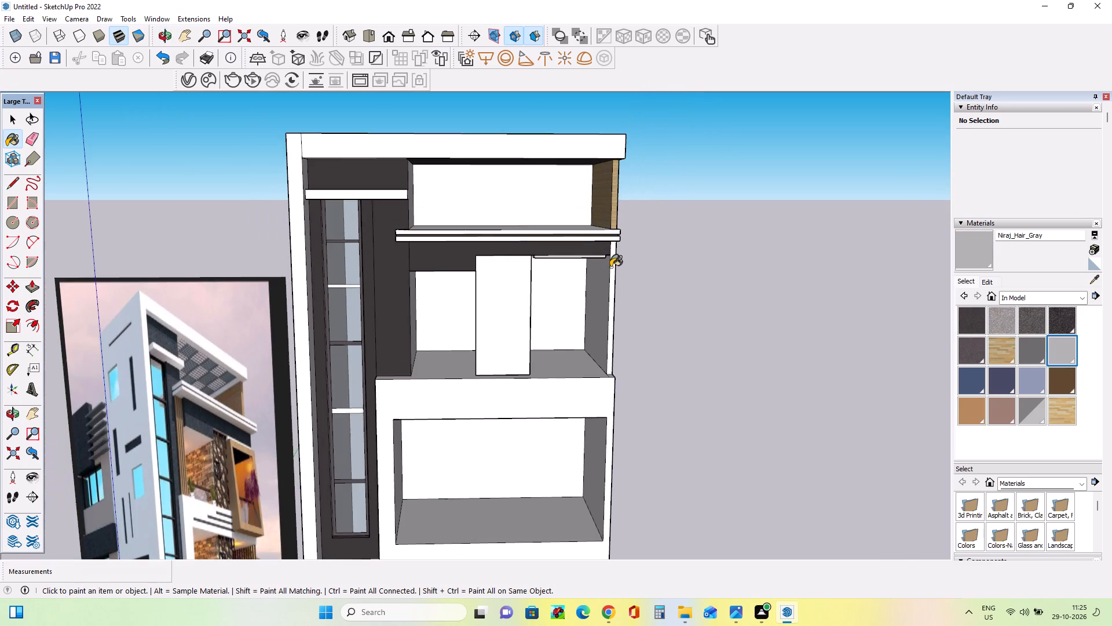
scroll(610, 267, "down", 1)
middle_click_drag(623, 302, 620, 322)
middle_click_drag(493, 286, 509, 208)
scroll(294, 497, "up", 6)
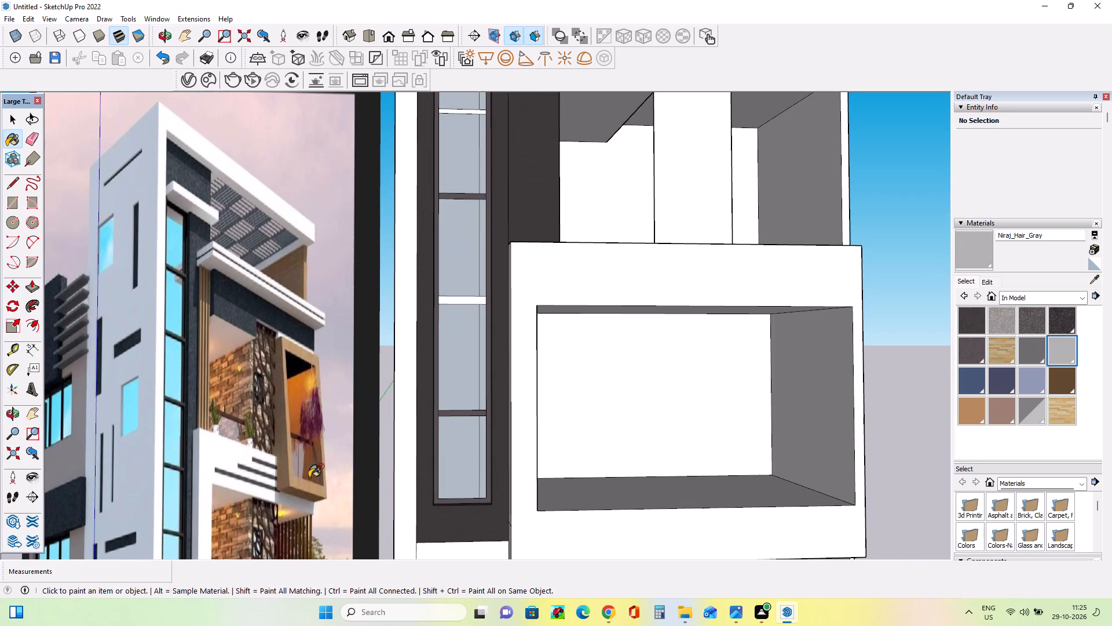
scroll(192, 365, "down", 8)
middle_click_drag(561, 344, 560, 373)
scroll(466, 219, "up", 6)
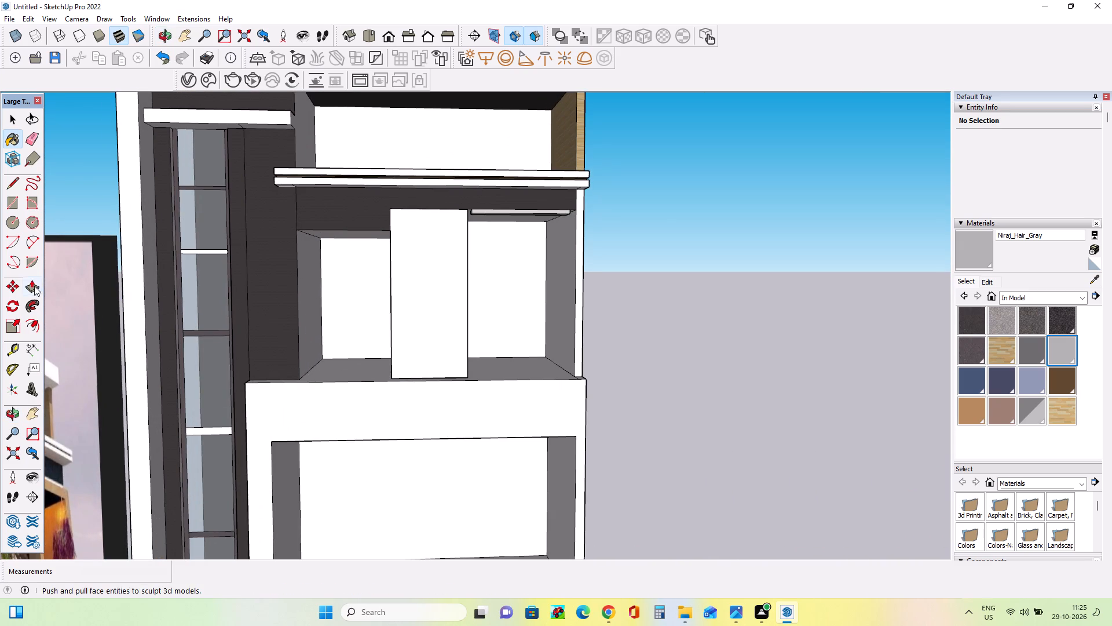
Shorten the gray strip by about 2' 1" at its end beside the vertical panel and about 1' 6" at its end-wall side.
left_click(34, 286)
scroll(587, 318, "down", 7)
middle_click_drag(515, 297, 580, 339)
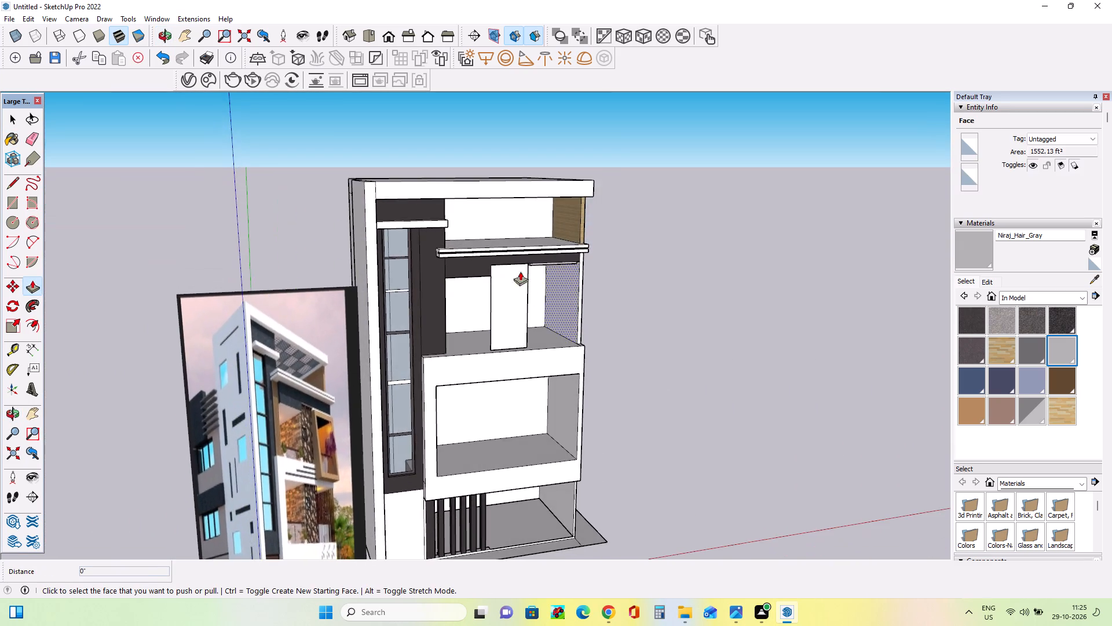
scroll(522, 270, "up", 12)
left_click_drag(542, 255, 552, 254)
middle_click_drag(707, 304, 463, 286)
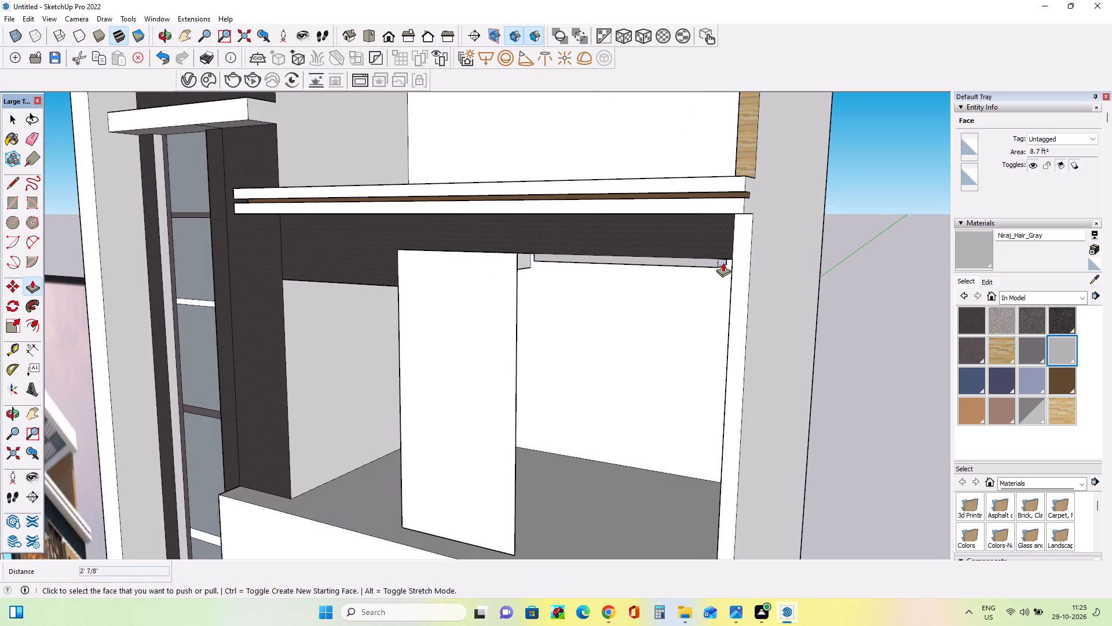
left_click_drag(723, 263, 714, 261)
Inspect the gray strip and upper balcony opening from several angles against the reference image.
middle_click_drag(592, 274, 562, 164)
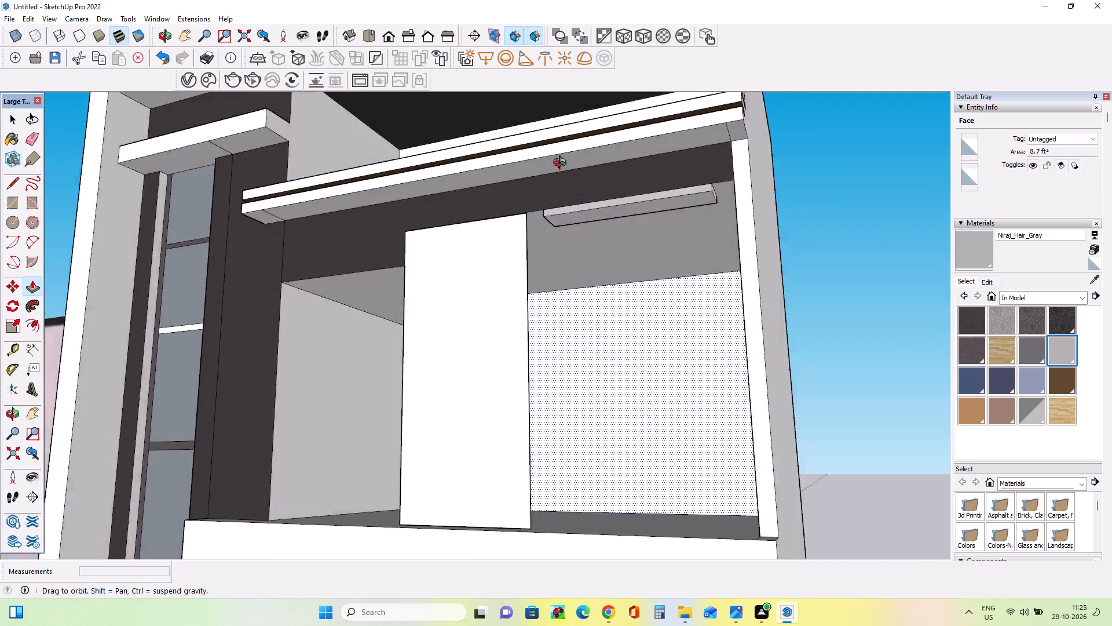
middle_click_drag(562, 164, 620, 238)
scroll(379, 260, "down", 6)
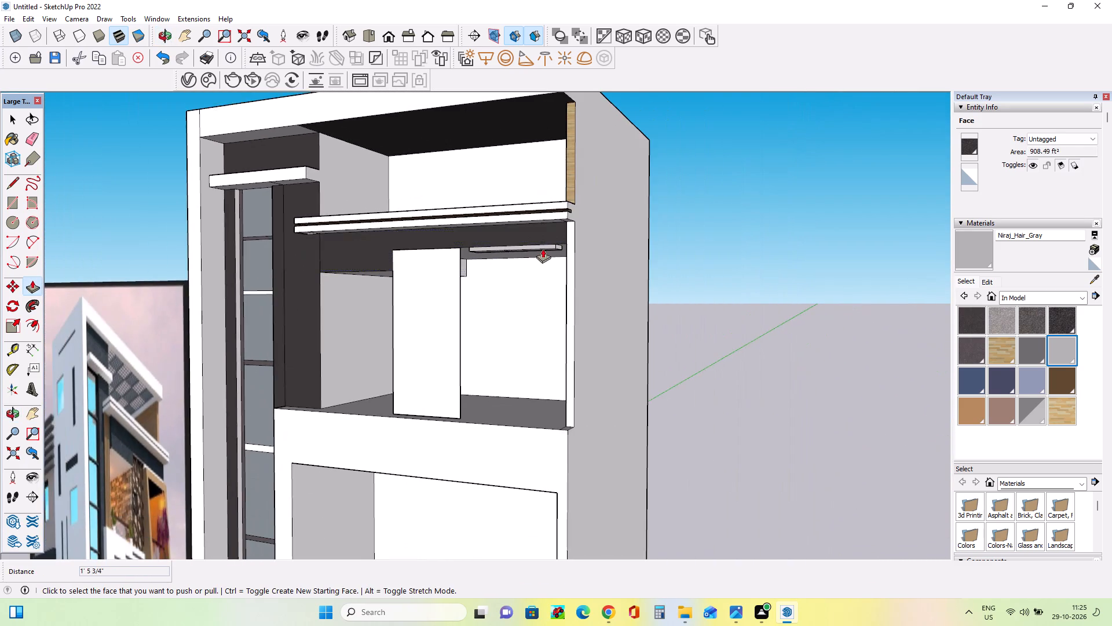
middle_click_drag(564, 261, 583, 284)
scroll(498, 286, "down", 3)
middle_click_drag(522, 295, 583, 292)
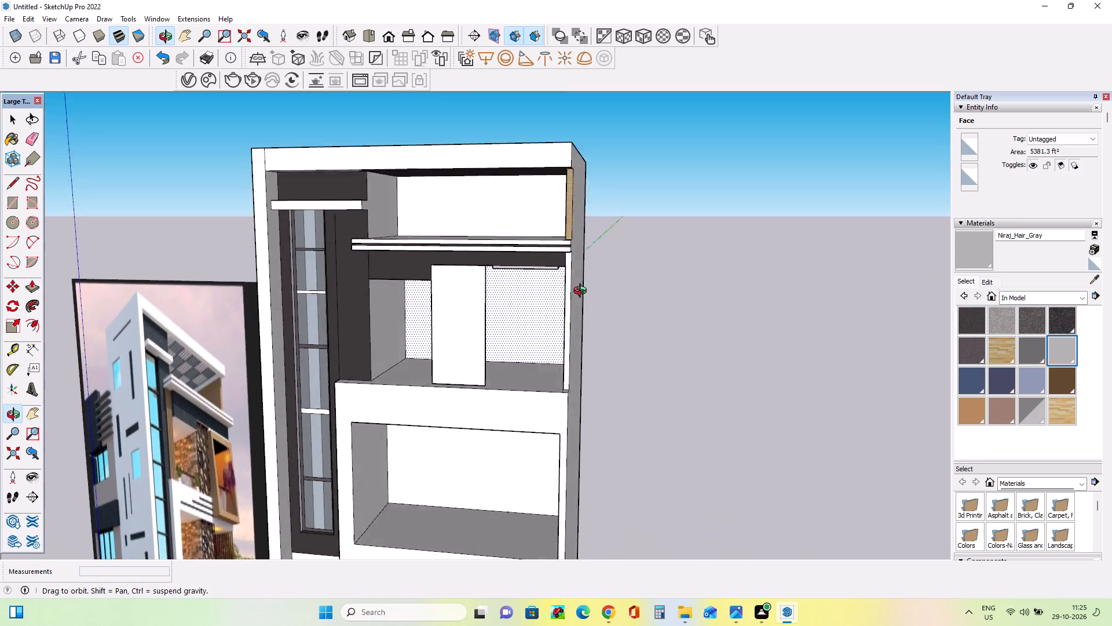
middle_click_drag(583, 292, 586, 292)
scroll(586, 292, "down", 1)
middle_click_drag(584, 296, 595, 319)
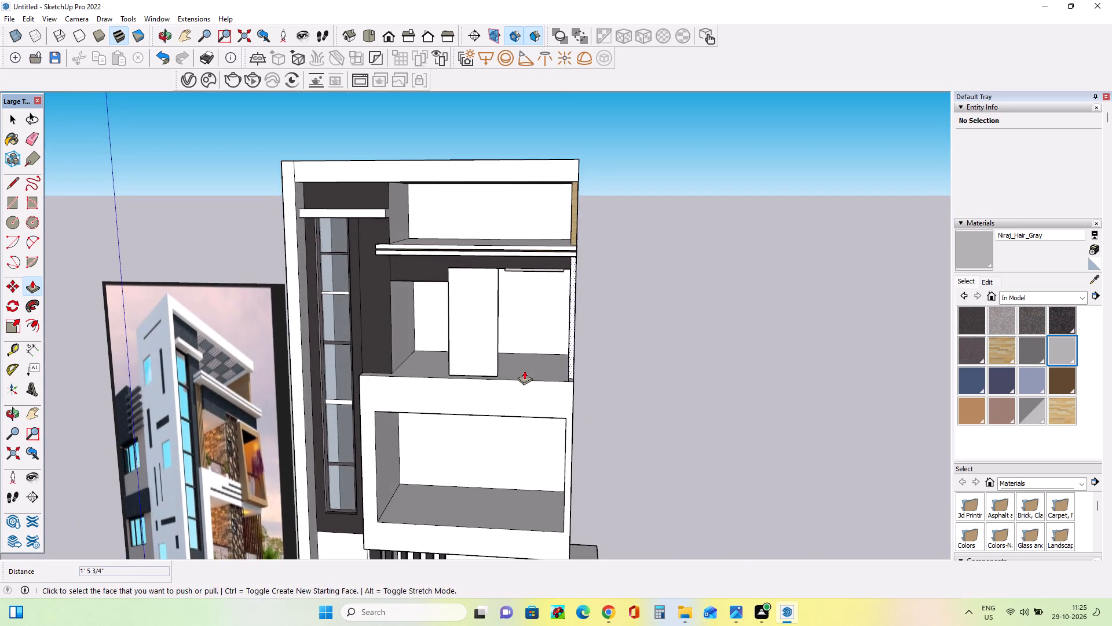
middle_click_drag(524, 370, 554, 319)
scroll(524, 293, "up", 2)
scroll(523, 292, "down", 1)
middle_click_drag(526, 296, 536, 315)
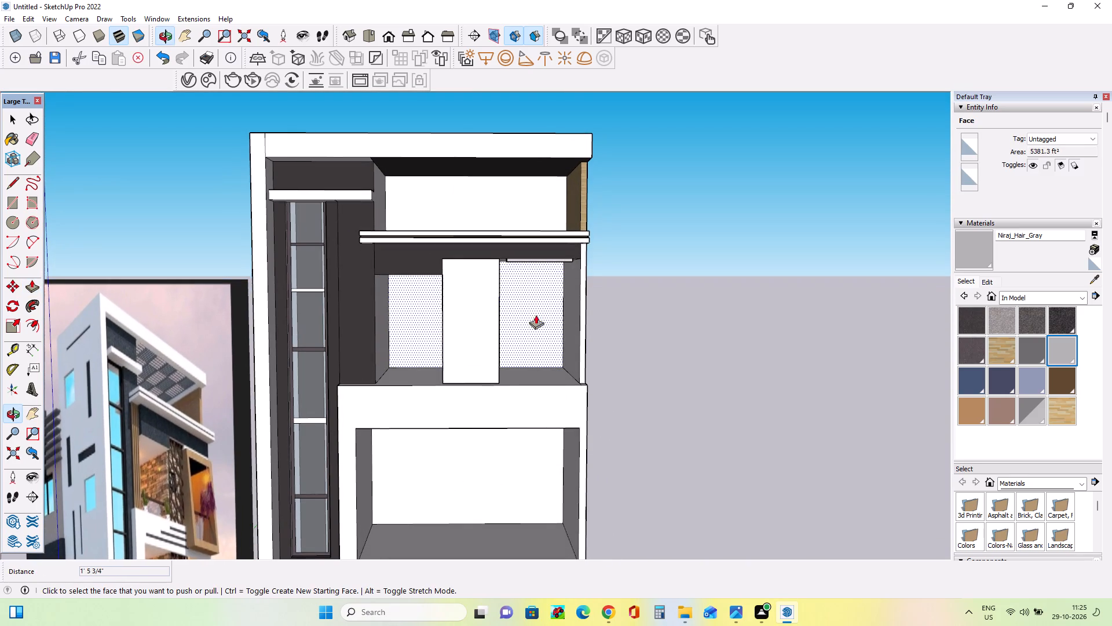
middle_click(508, 364)
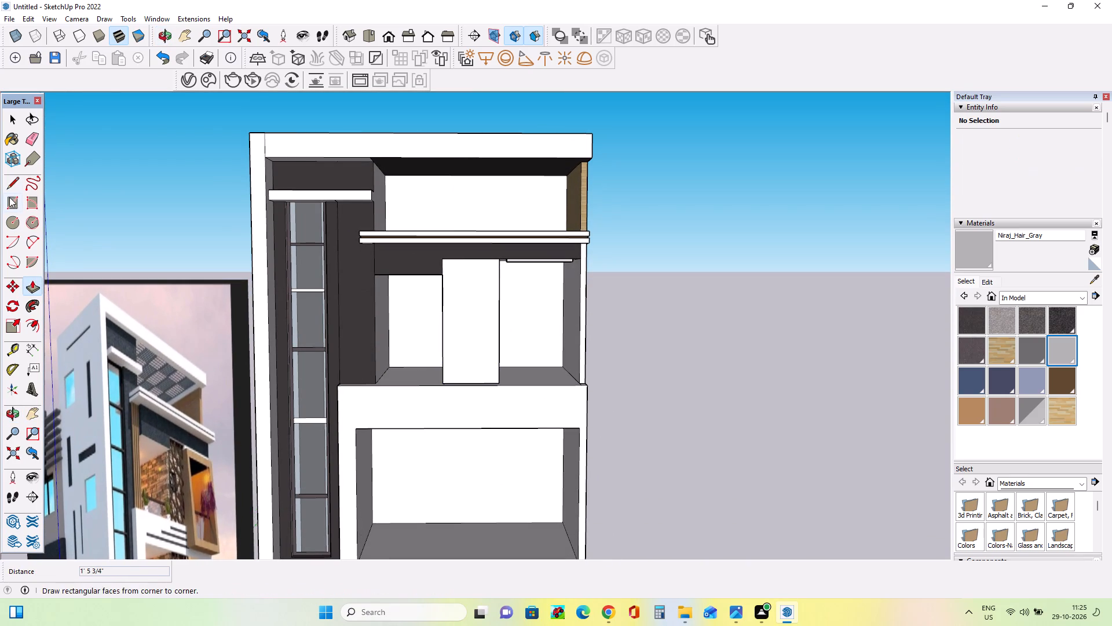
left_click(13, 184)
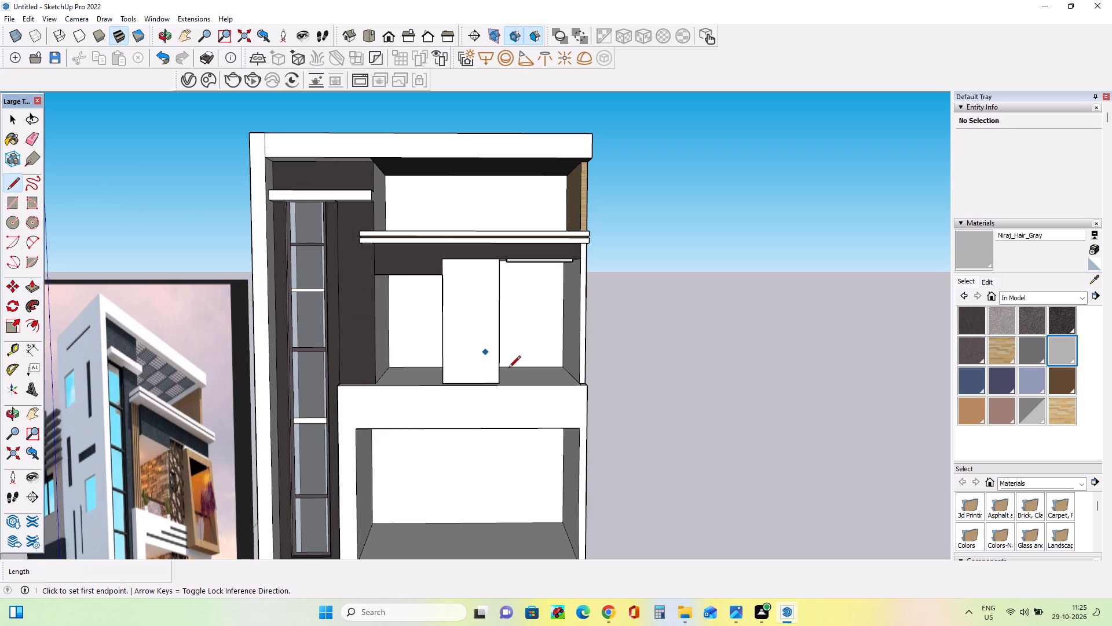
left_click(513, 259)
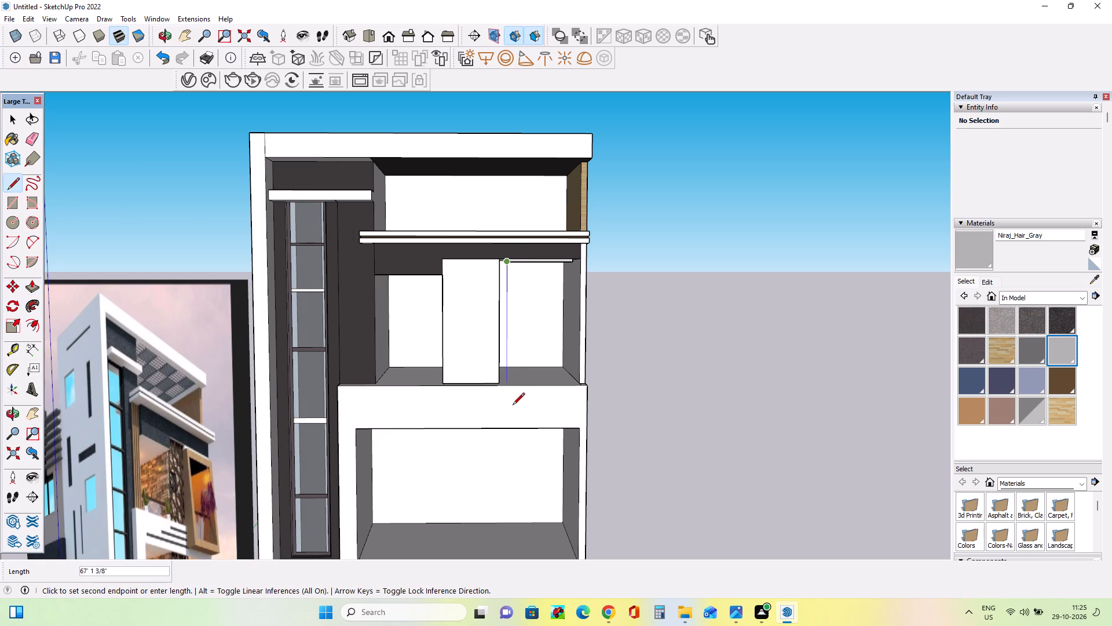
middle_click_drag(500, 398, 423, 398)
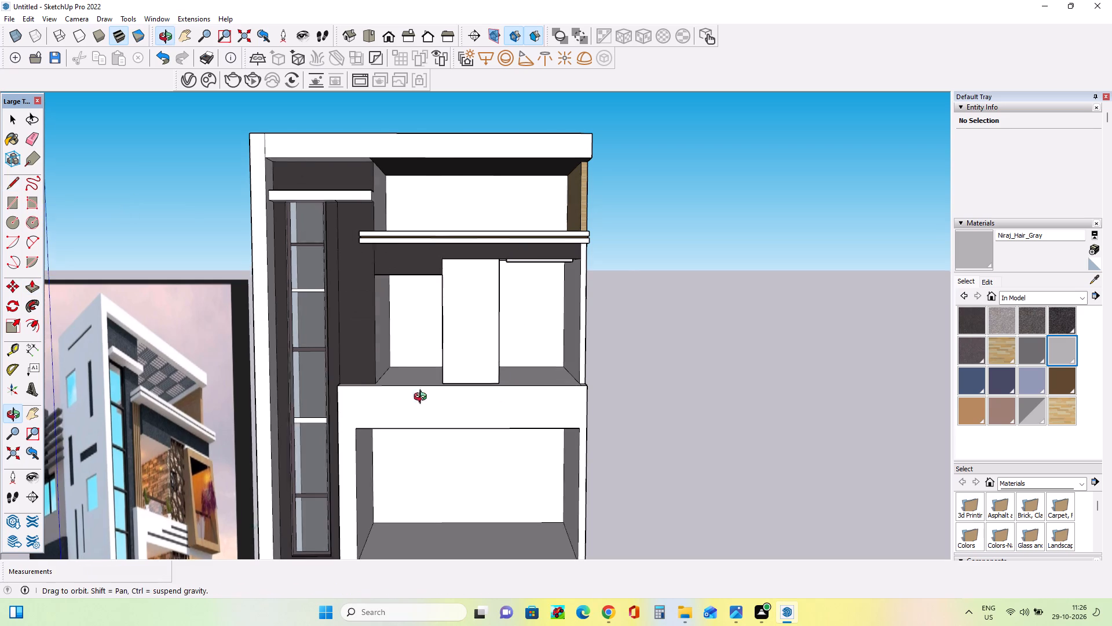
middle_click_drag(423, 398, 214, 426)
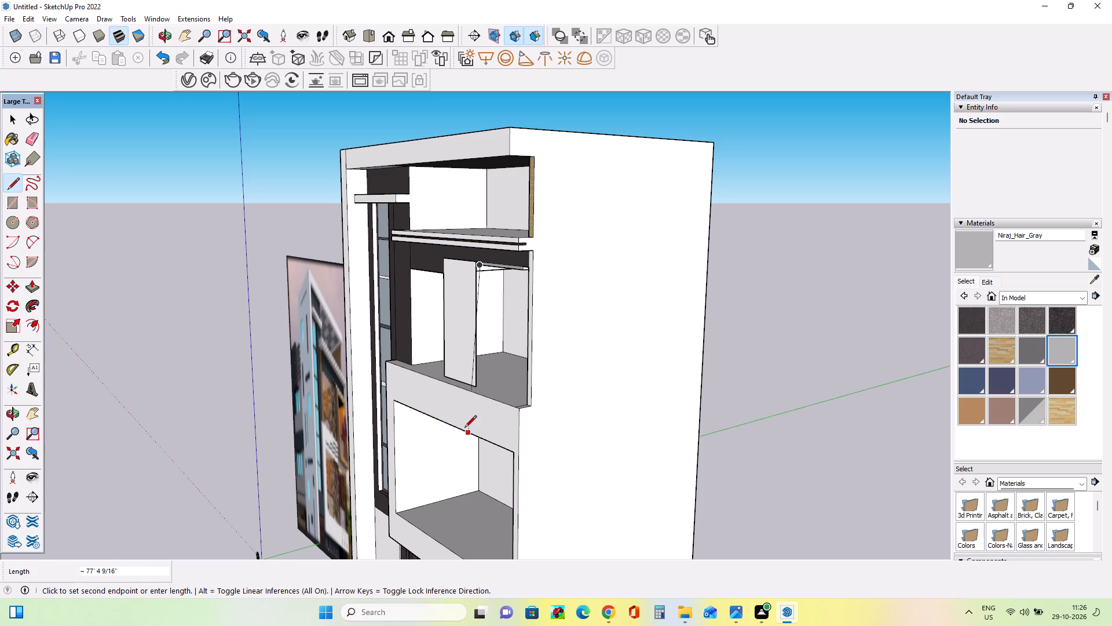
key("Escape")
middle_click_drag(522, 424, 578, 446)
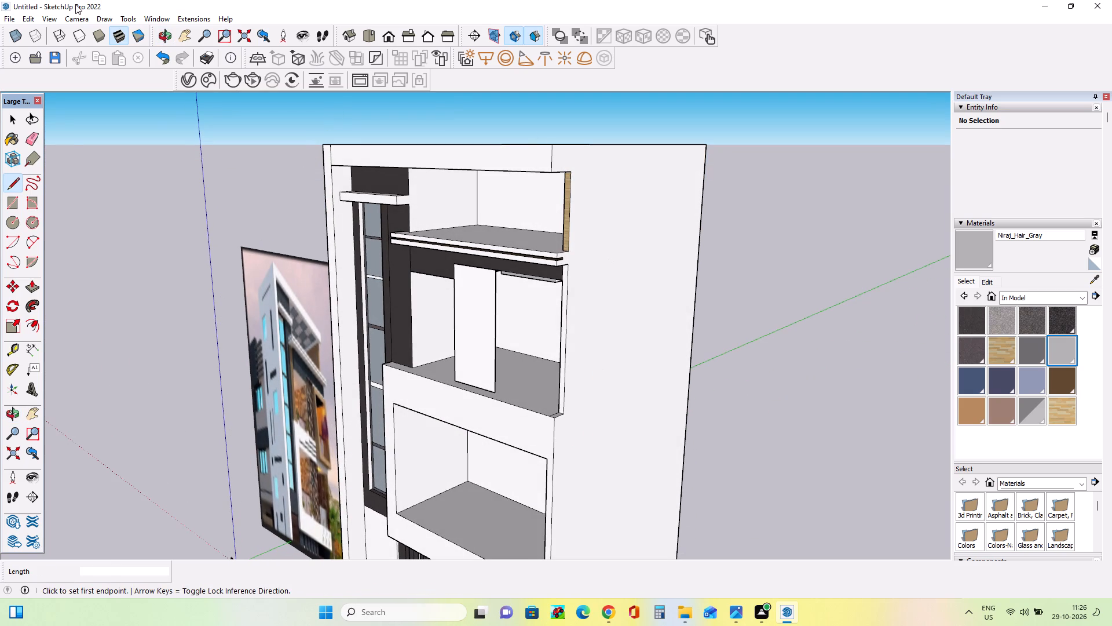
Push/Pull the gray strip's front face slightly outward in the upper balcony opening.
left_click(31, 290)
scroll(473, 288, "up", 3)
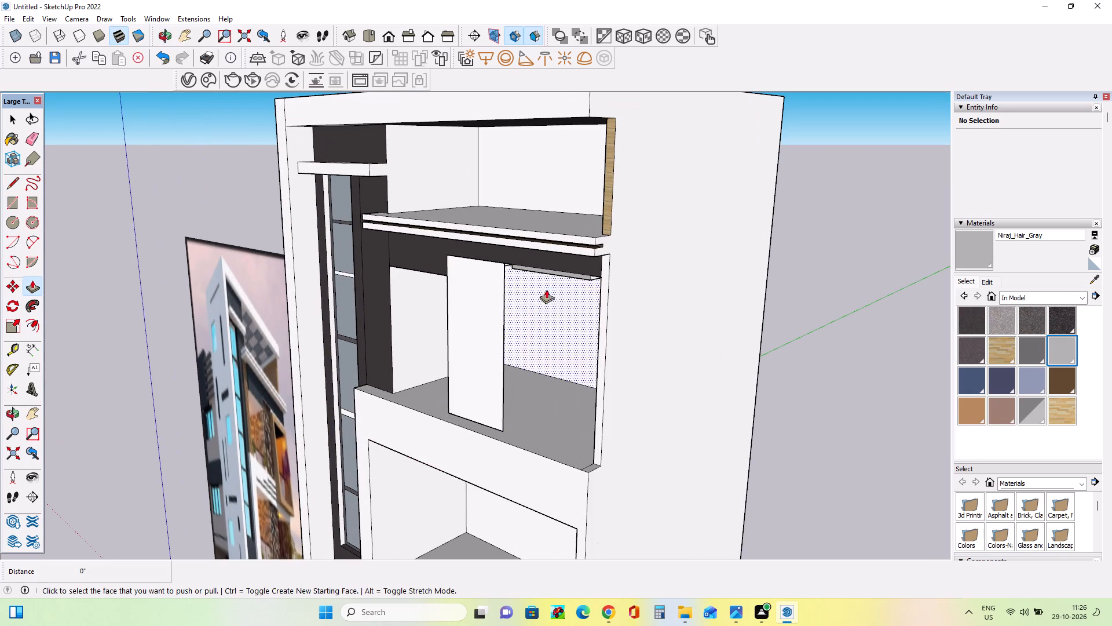
left_click_drag(550, 272, 544, 275)
middle_click_drag(551, 285, 553, 285)
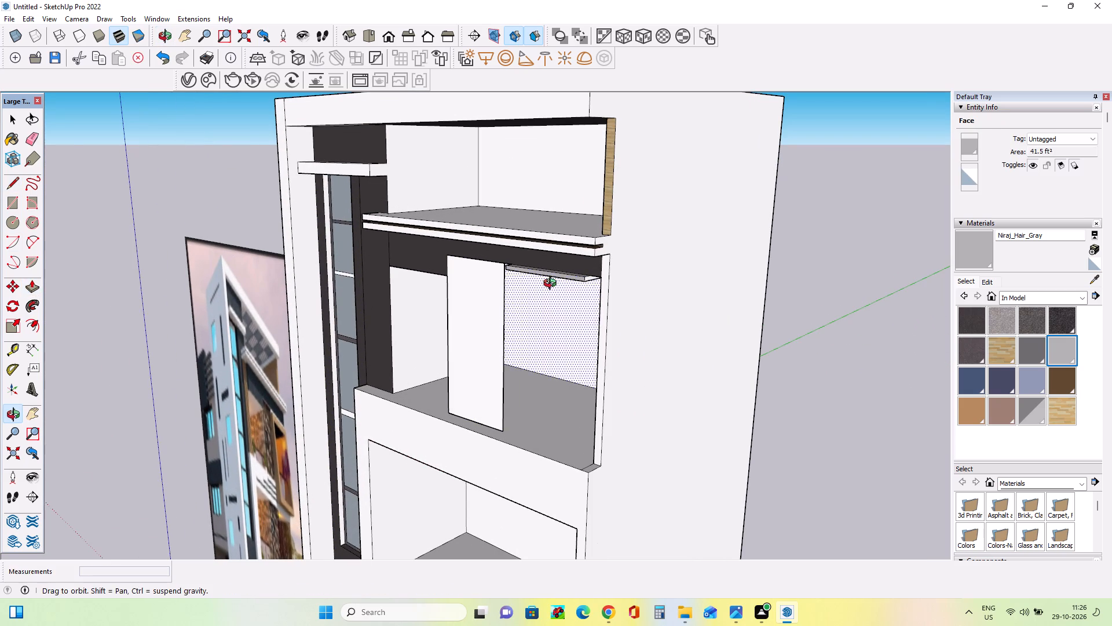
middle_click_drag(553, 285, 631, 259)
Outline a panel below the strip: a vertical edge about 58' 11" to the parapet, about 12' 4" farther down, and a bottom edge about 32' 3".
left_click(13, 183)
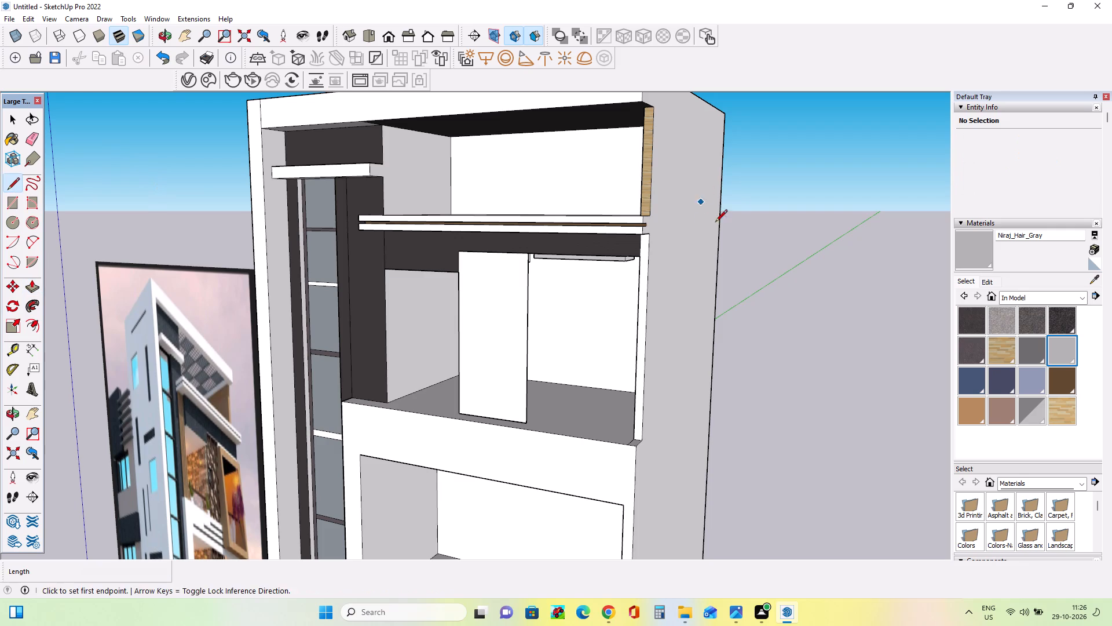
middle_click_drag(686, 228, 727, 174)
left_click(544, 245)
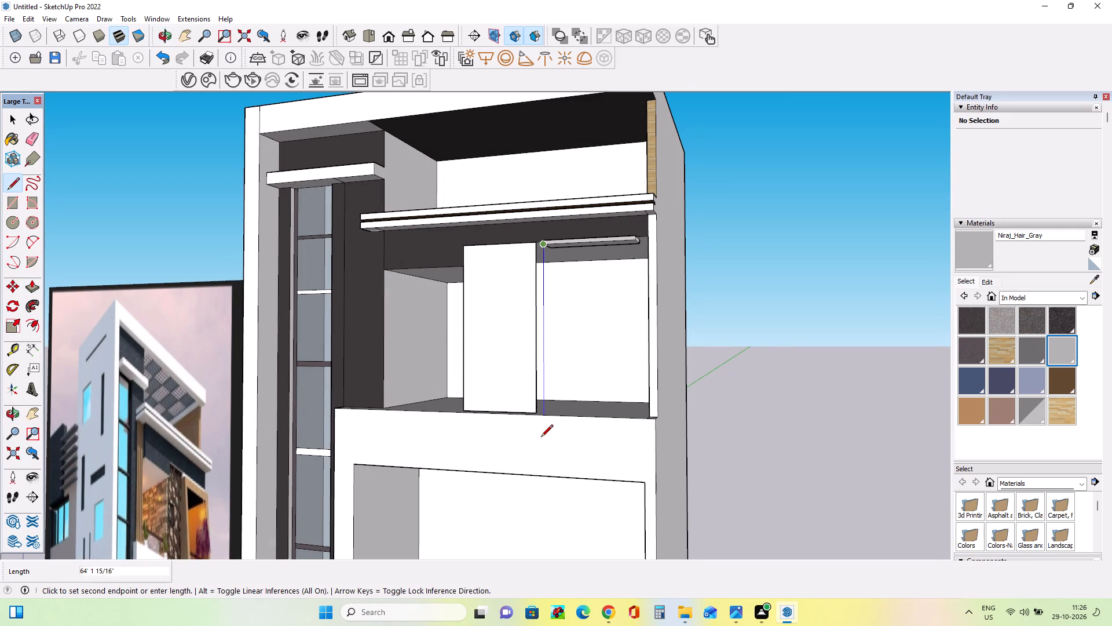
middle_click_drag(602, 438, 725, 381)
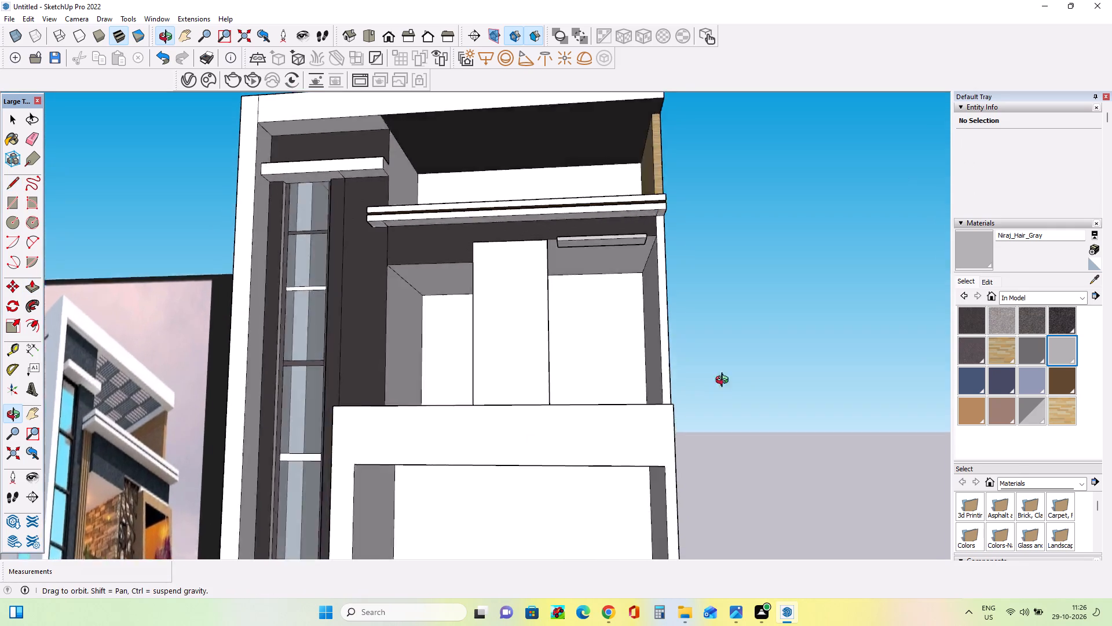
middle_click_drag(725, 381, 778, 348)
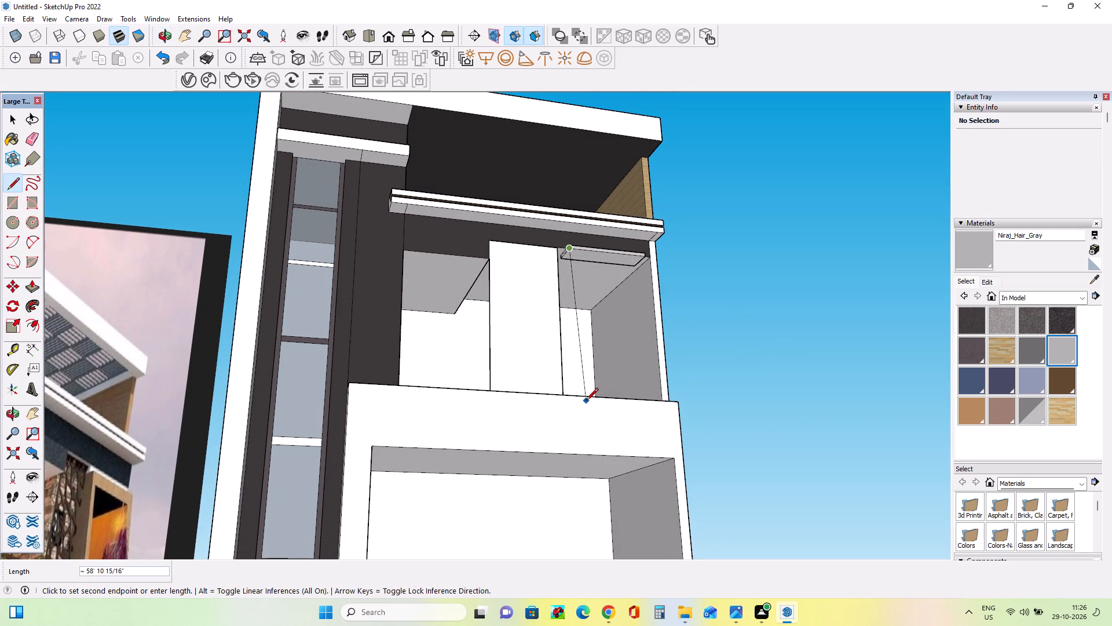
left_click(586, 398)
middle_click_drag(619, 417, 637, 487)
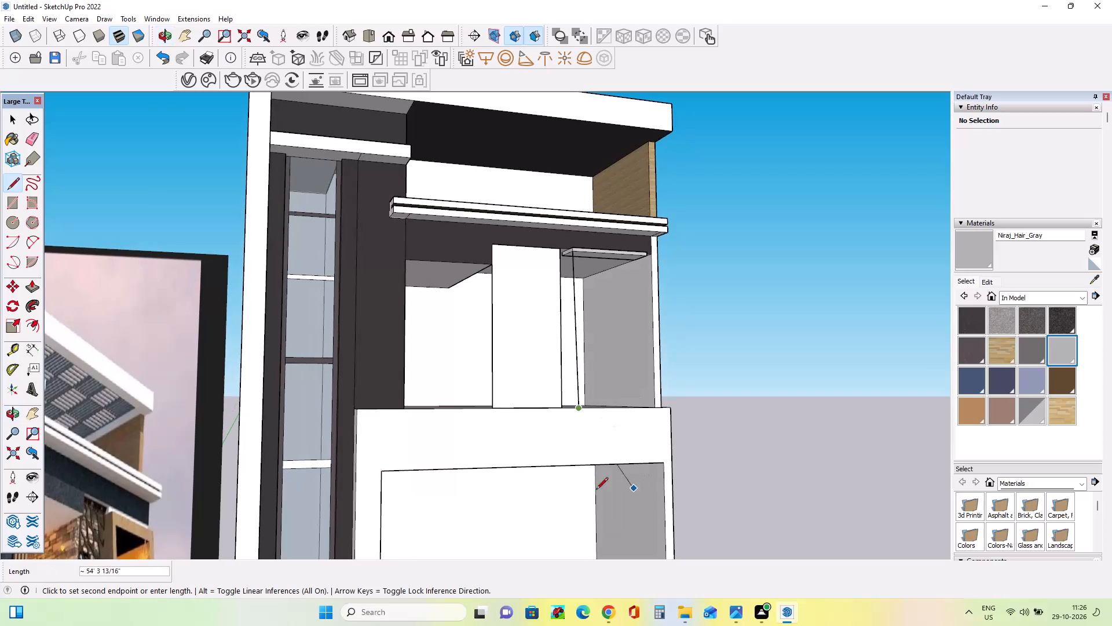
left_click(585, 443)
middle_click_drag(658, 442, 529, 448)
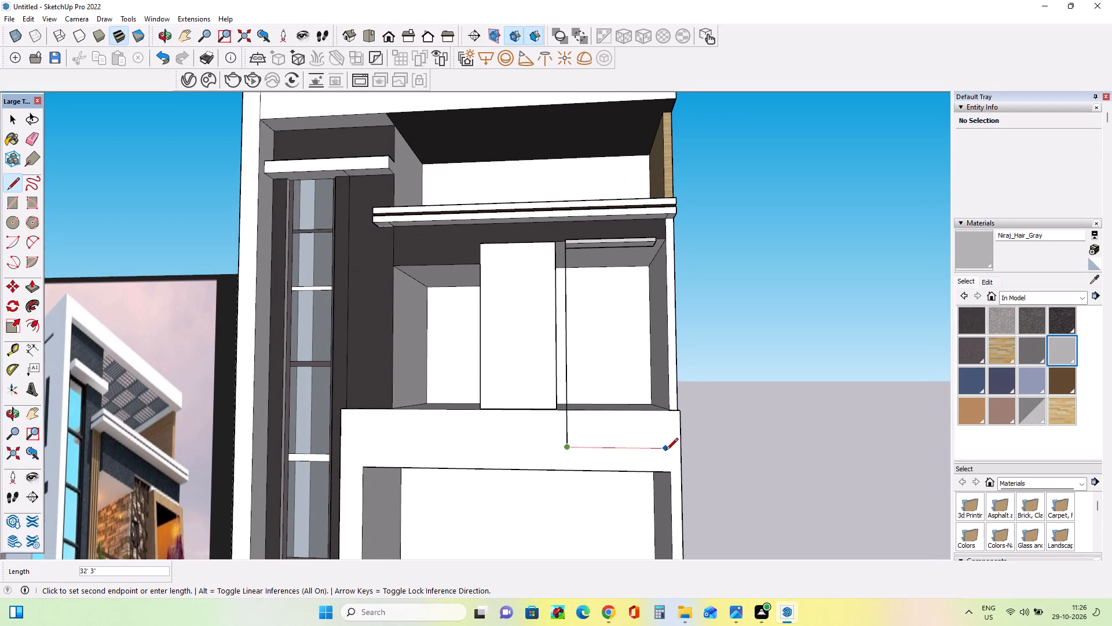
left_click(666, 451)
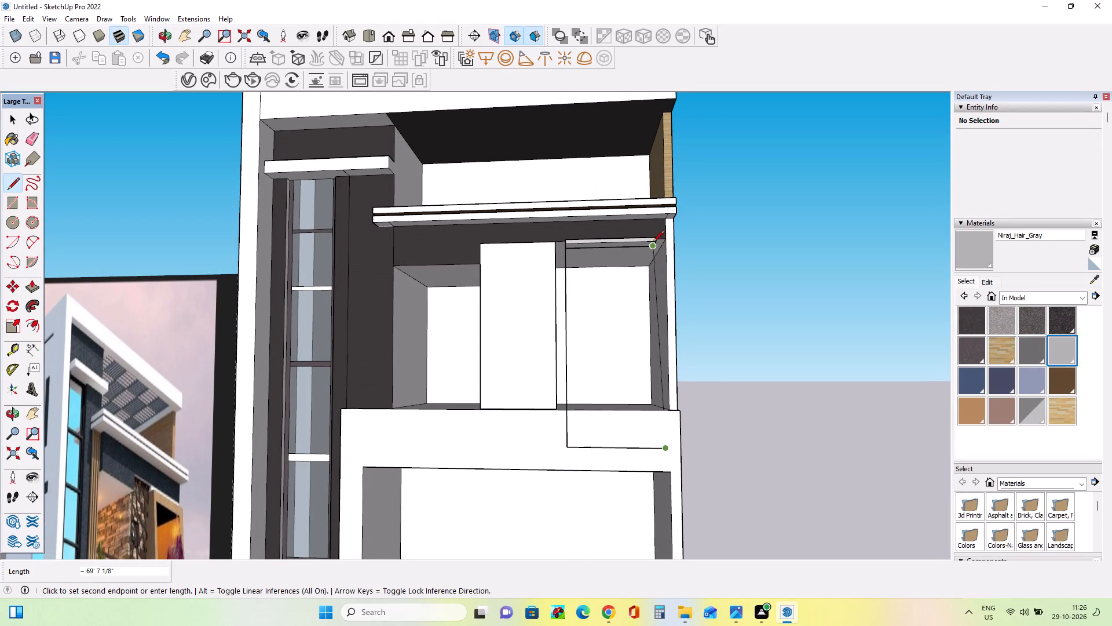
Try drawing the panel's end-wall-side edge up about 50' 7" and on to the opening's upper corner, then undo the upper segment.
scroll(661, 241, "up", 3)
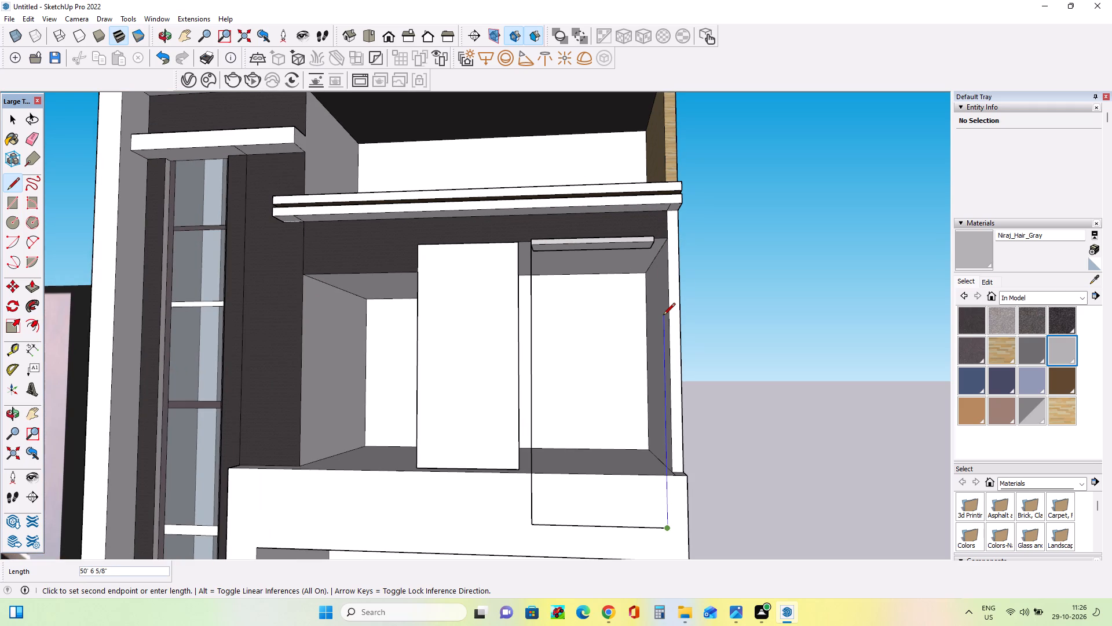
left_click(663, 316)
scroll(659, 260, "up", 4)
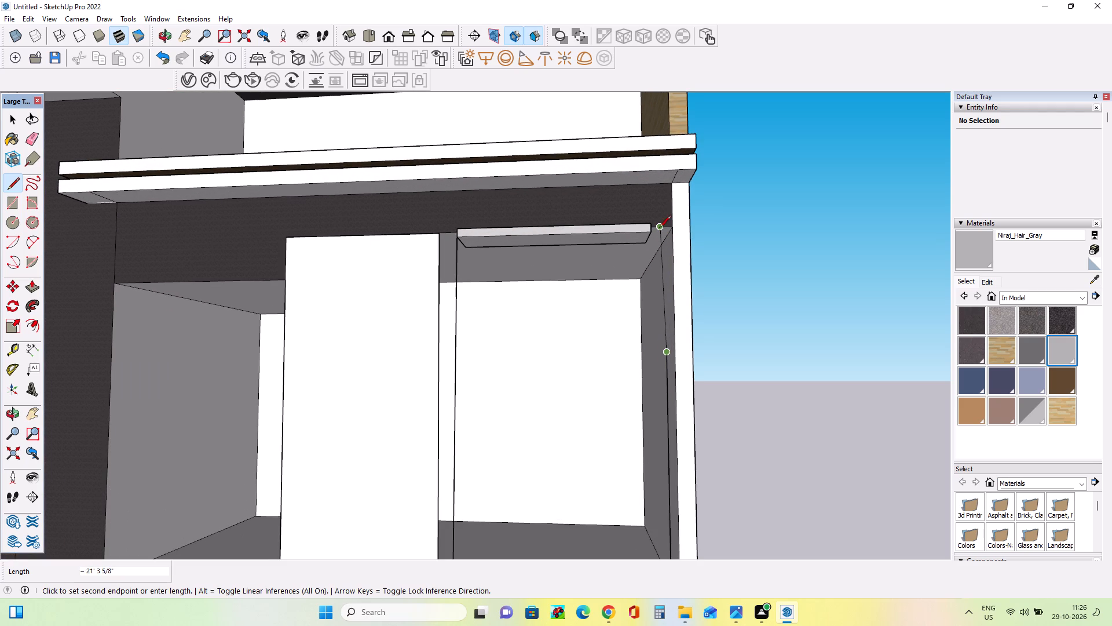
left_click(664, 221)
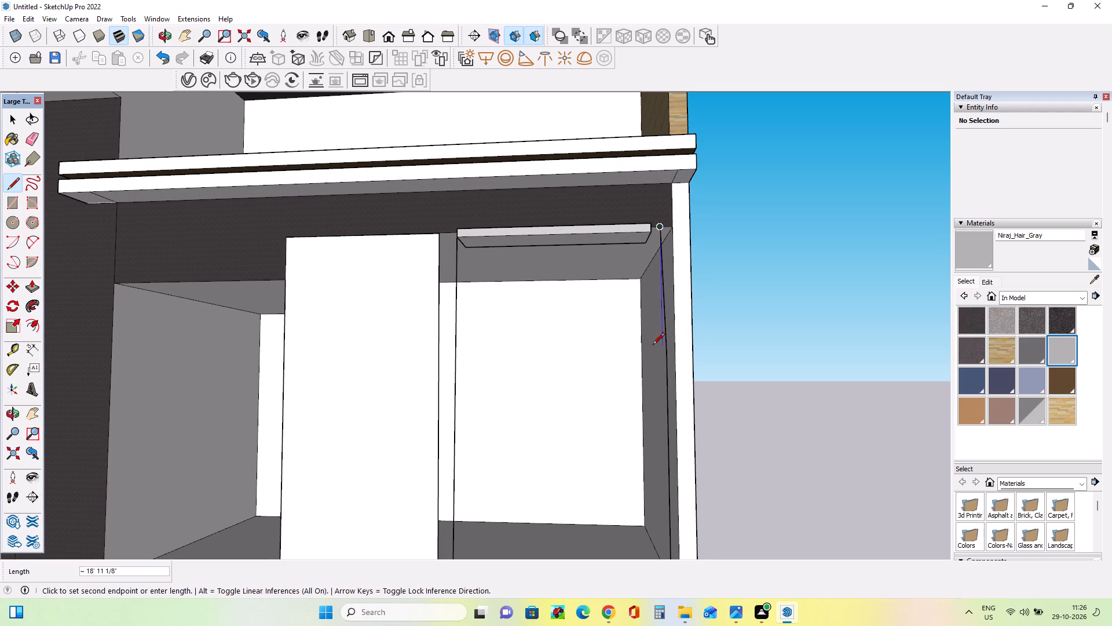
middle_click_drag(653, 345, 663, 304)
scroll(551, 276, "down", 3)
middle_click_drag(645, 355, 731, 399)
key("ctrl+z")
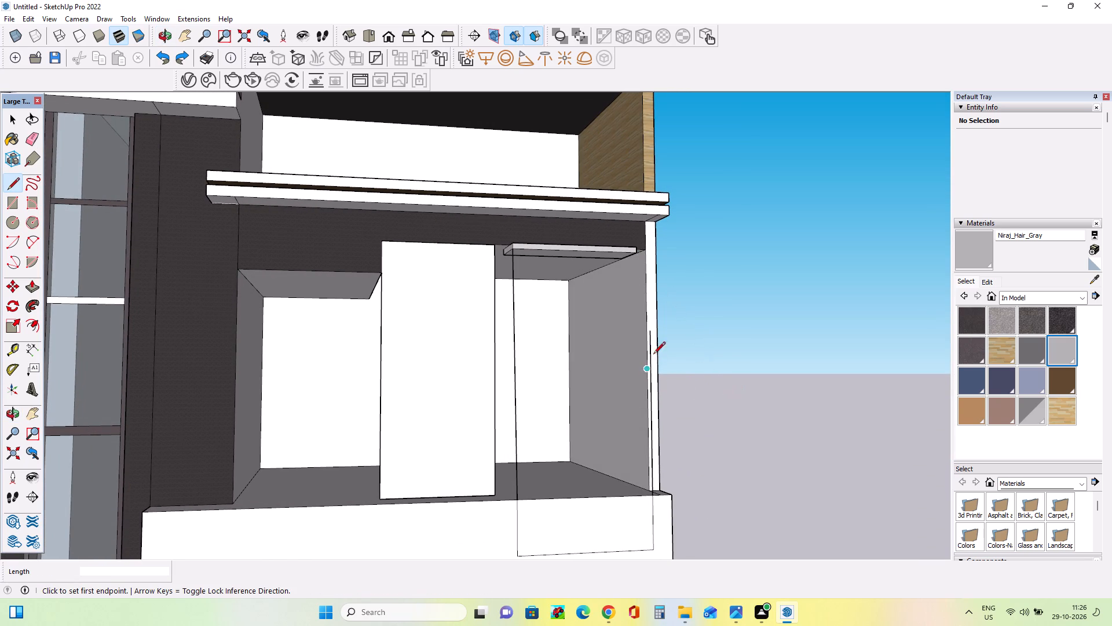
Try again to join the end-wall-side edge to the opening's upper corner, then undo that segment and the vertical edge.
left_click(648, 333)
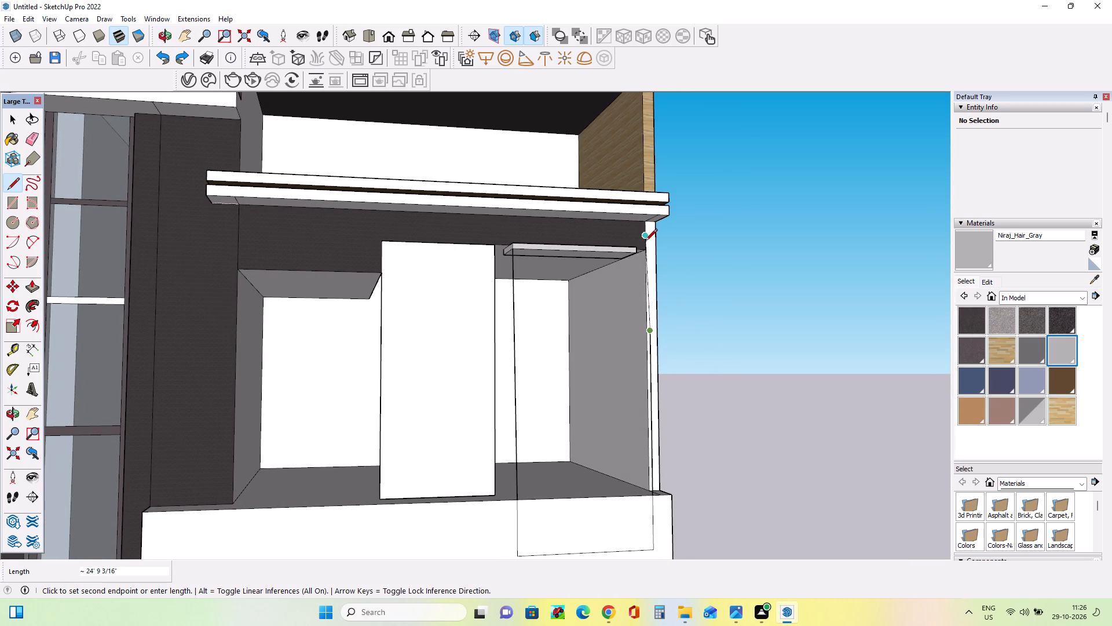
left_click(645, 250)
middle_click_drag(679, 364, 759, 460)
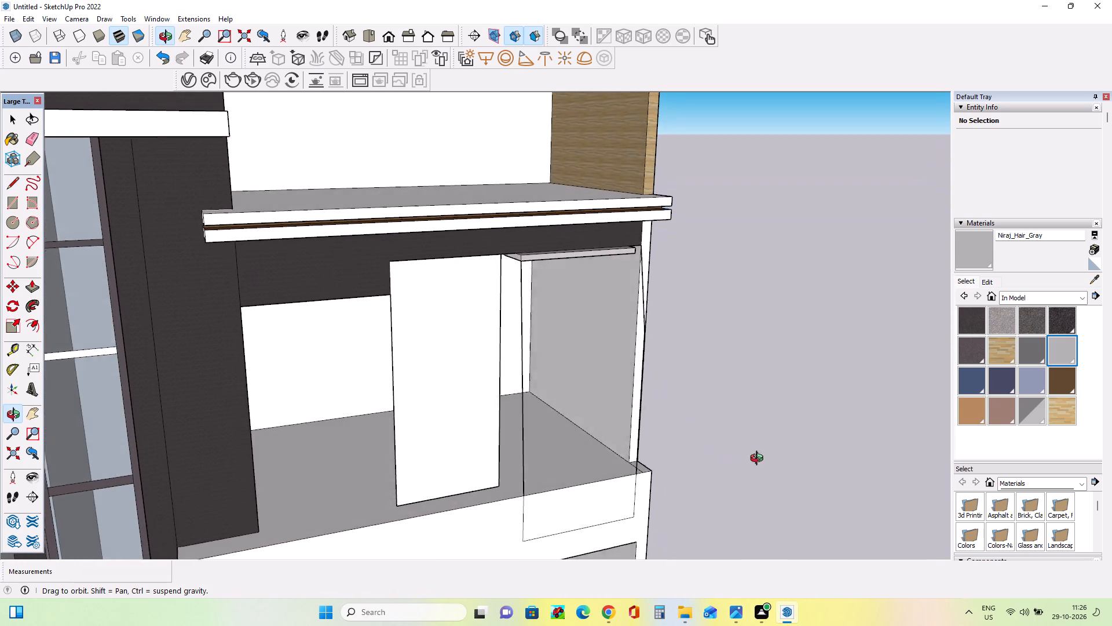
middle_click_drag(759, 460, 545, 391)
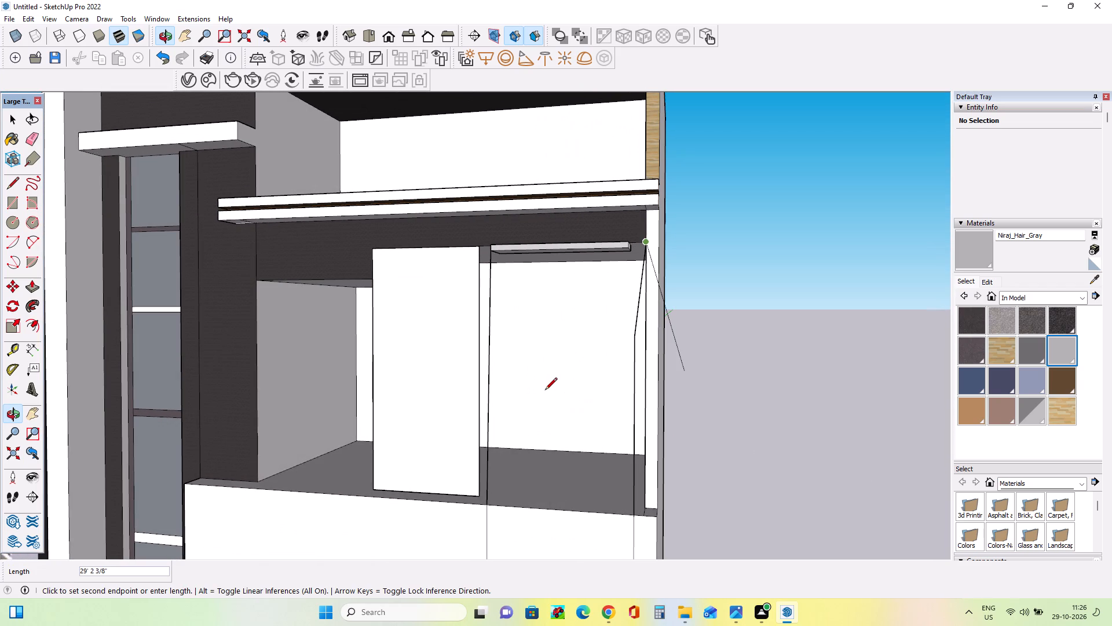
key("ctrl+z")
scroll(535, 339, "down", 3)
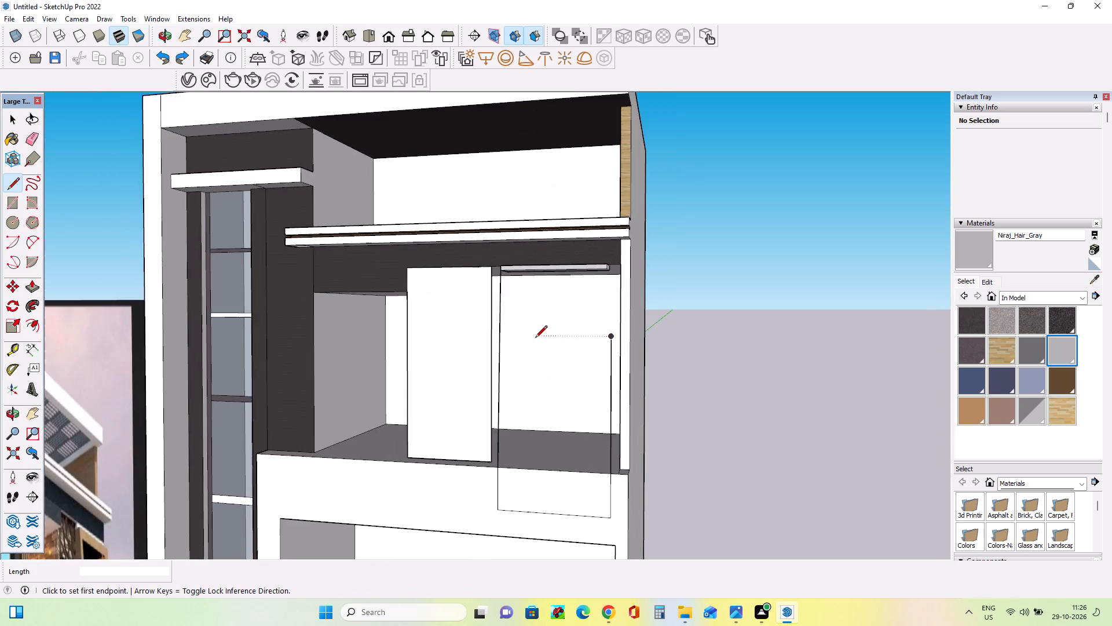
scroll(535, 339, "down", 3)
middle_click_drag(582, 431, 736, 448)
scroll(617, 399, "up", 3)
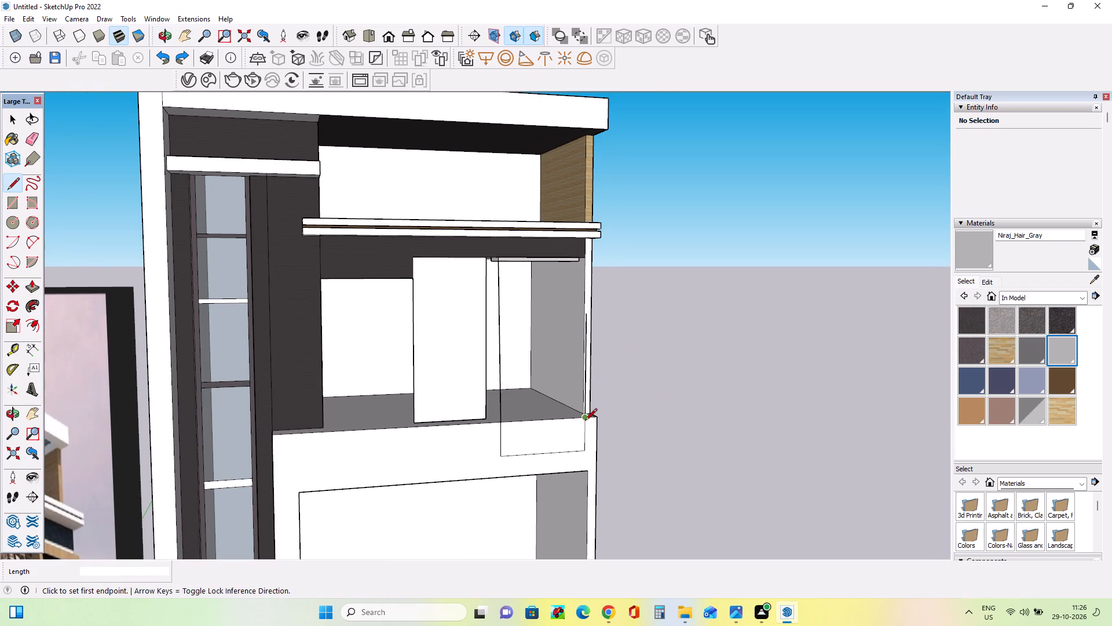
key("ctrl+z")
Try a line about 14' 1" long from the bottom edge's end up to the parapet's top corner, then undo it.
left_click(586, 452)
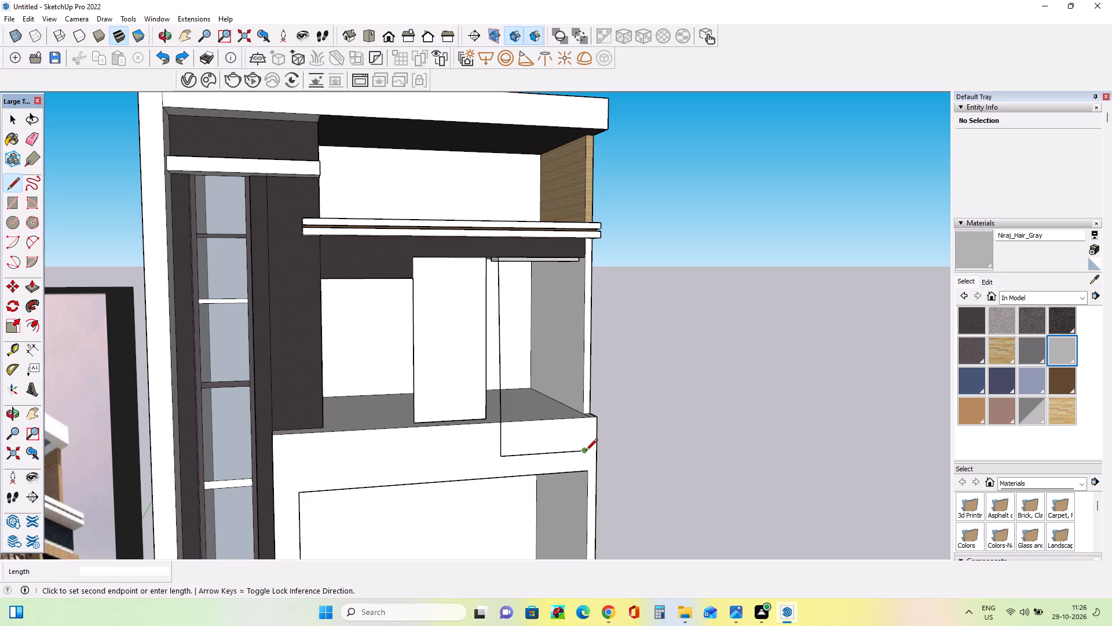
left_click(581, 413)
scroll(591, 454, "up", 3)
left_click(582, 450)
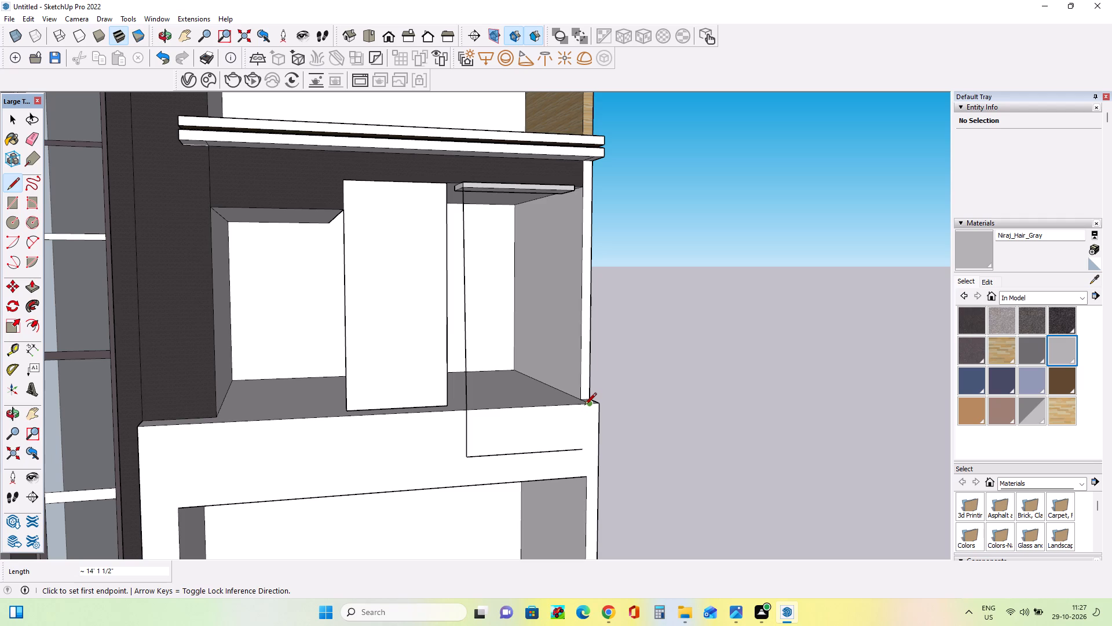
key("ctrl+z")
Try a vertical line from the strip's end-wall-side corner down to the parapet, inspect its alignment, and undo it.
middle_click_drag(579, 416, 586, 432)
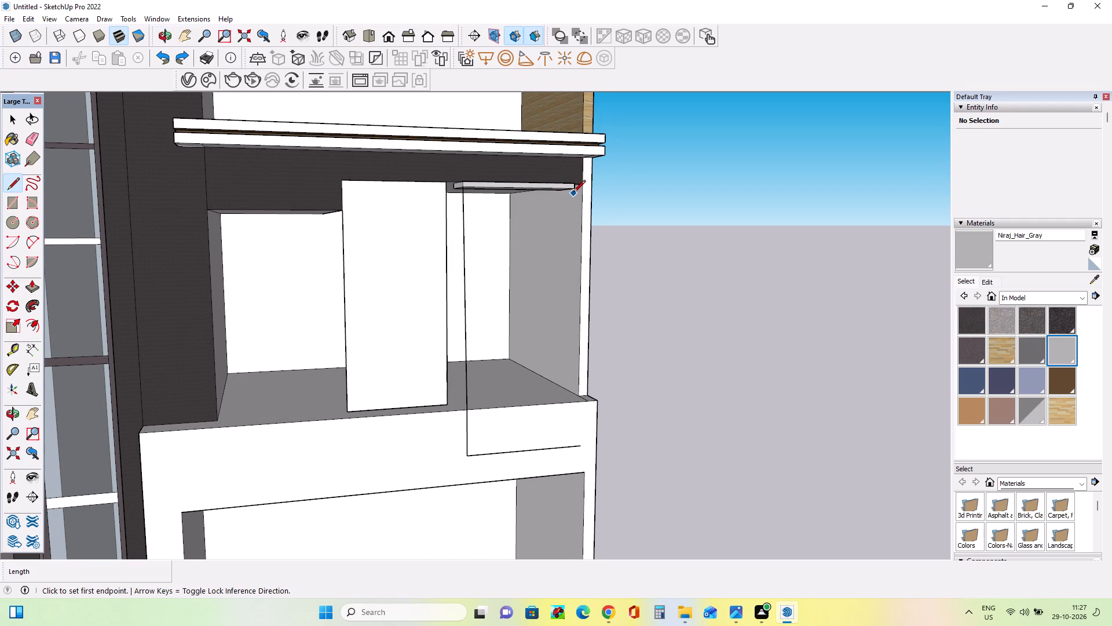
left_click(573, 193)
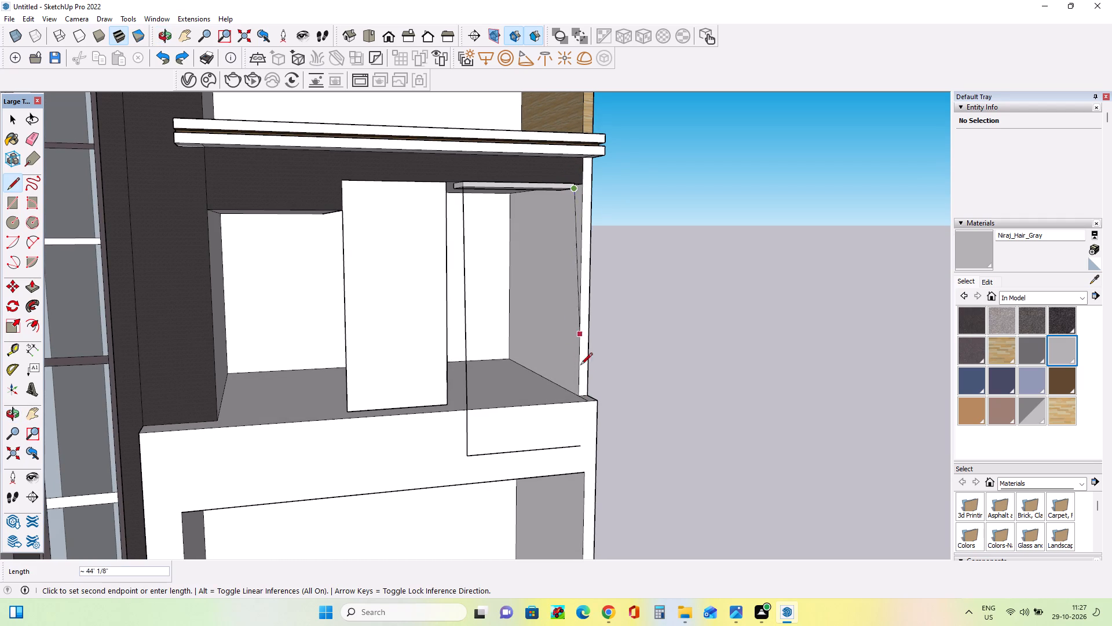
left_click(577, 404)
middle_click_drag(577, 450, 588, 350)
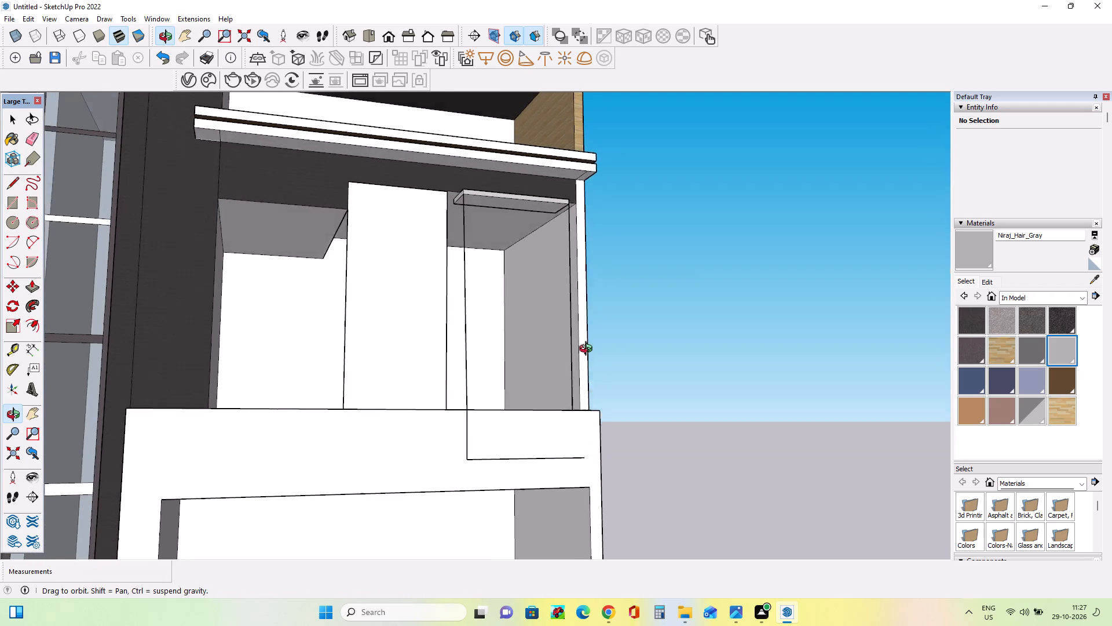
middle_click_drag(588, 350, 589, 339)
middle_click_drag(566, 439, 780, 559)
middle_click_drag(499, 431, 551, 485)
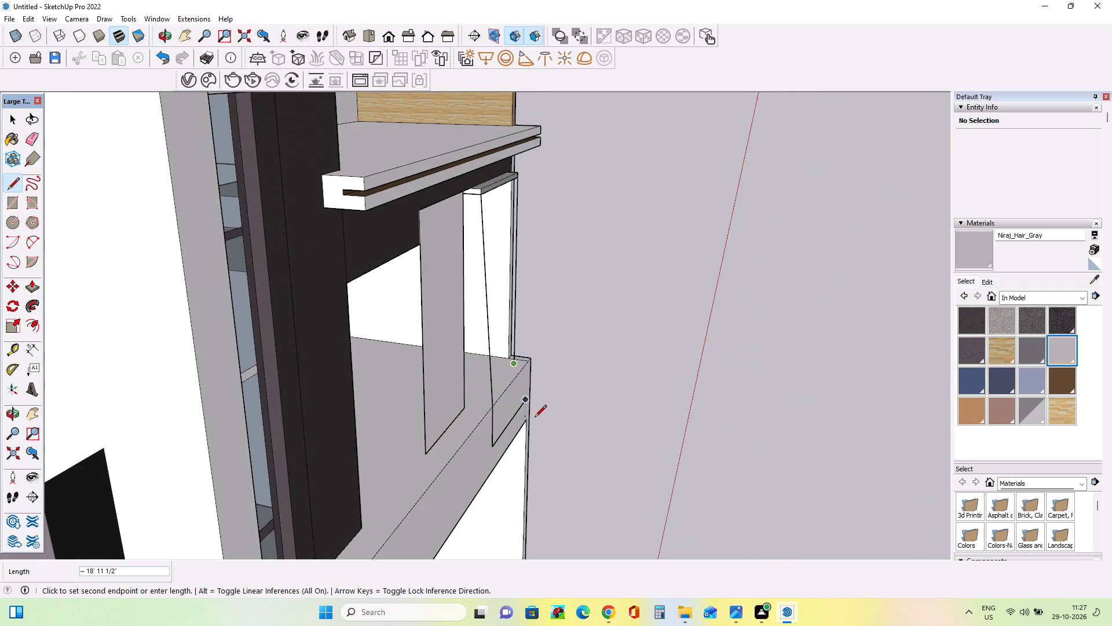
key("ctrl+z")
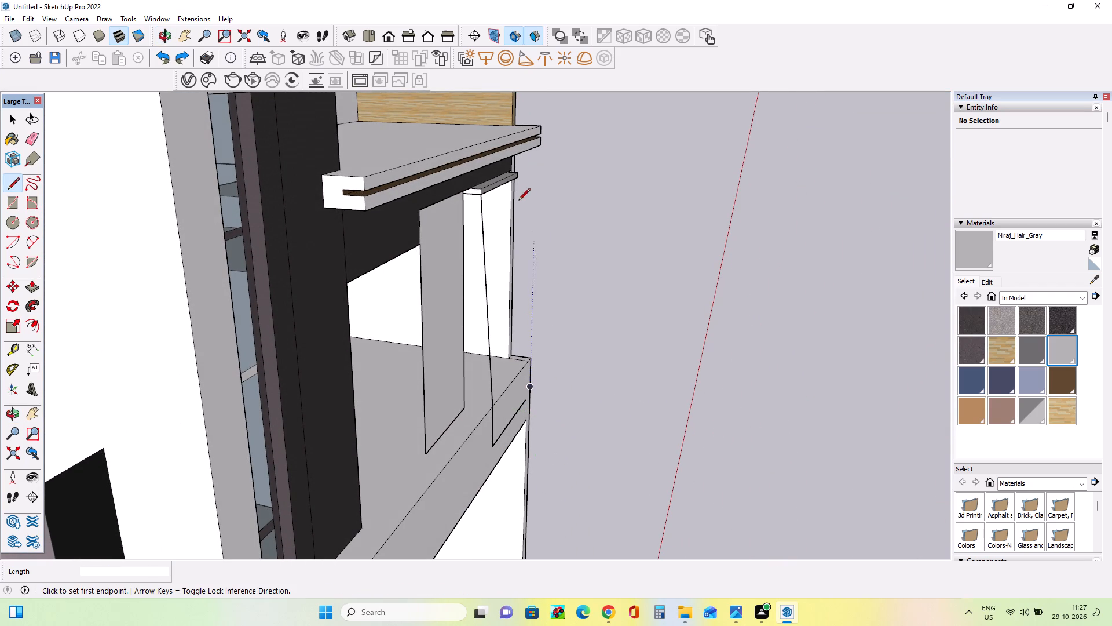
Close the panel face with an edge about 57' 3" from the strip's front corner to the parapet, continued down to the bottom edge's end.
left_click(518, 177)
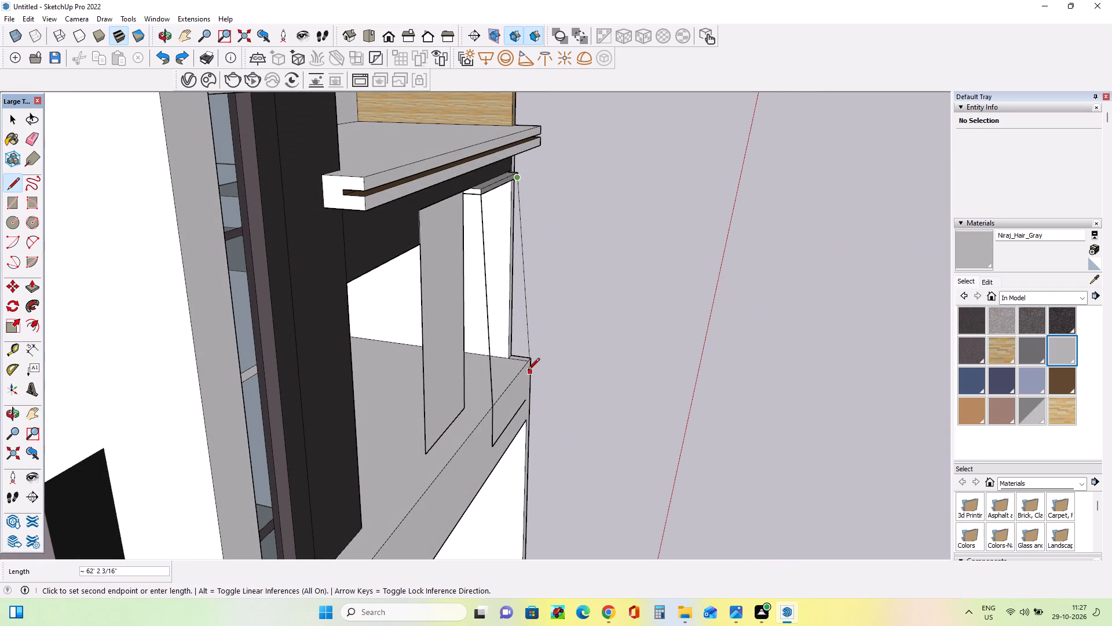
left_click(525, 370)
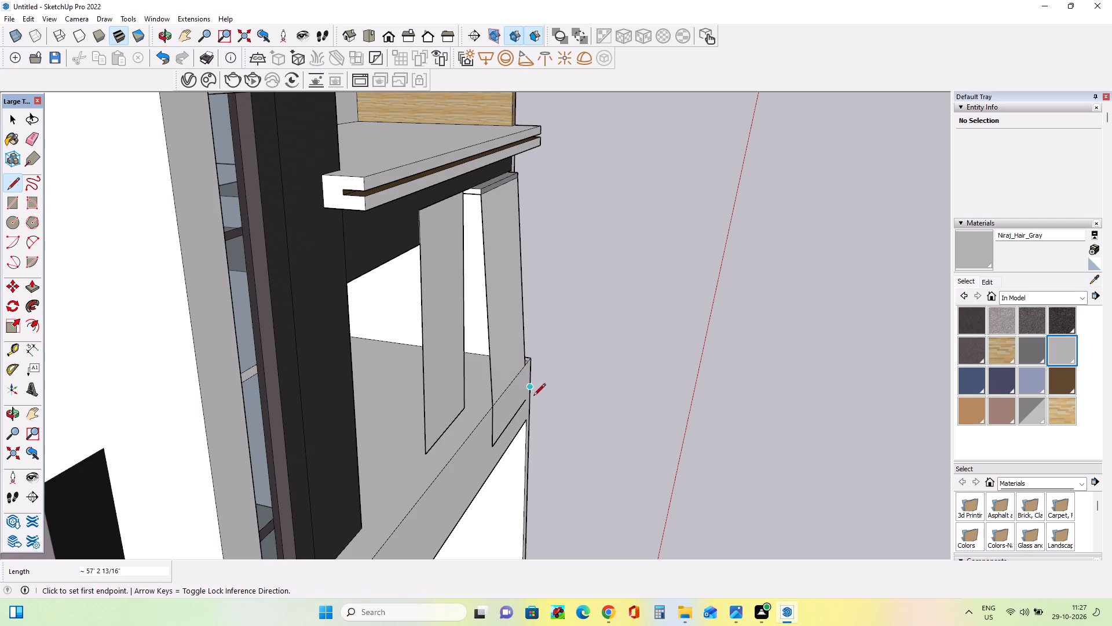
middle_click_drag(531, 401, 419, 370)
left_click(582, 394)
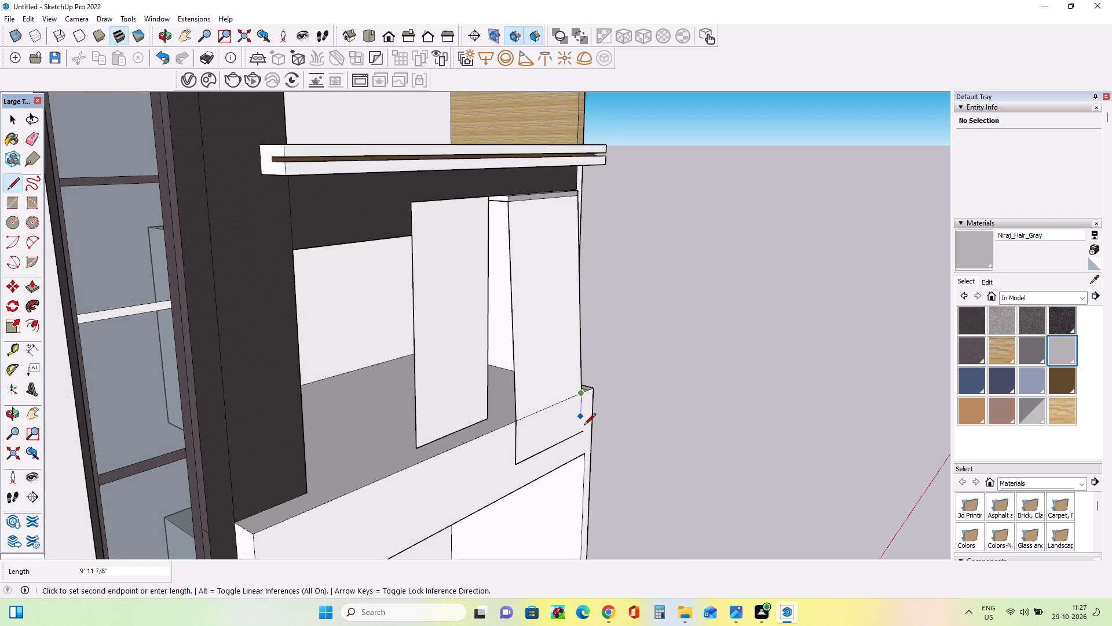
left_click(587, 435)
middle_click_drag(440, 395, 322, 347)
scroll(287, 336, "down", 3)
scroll(242, 312, "up", 1)
scroll(242, 312, "down", 5)
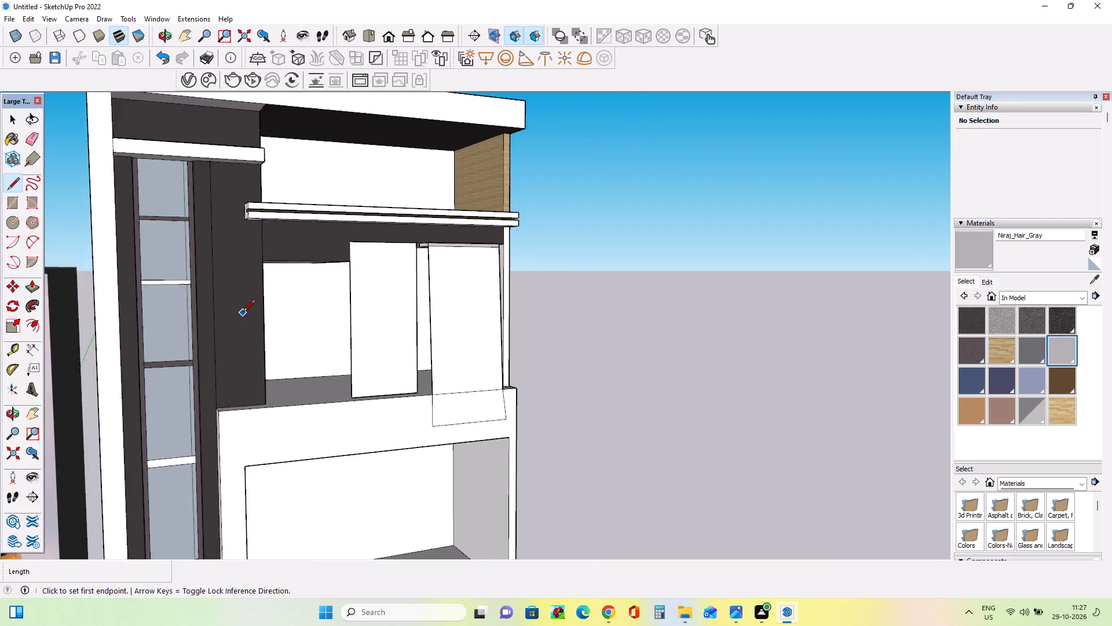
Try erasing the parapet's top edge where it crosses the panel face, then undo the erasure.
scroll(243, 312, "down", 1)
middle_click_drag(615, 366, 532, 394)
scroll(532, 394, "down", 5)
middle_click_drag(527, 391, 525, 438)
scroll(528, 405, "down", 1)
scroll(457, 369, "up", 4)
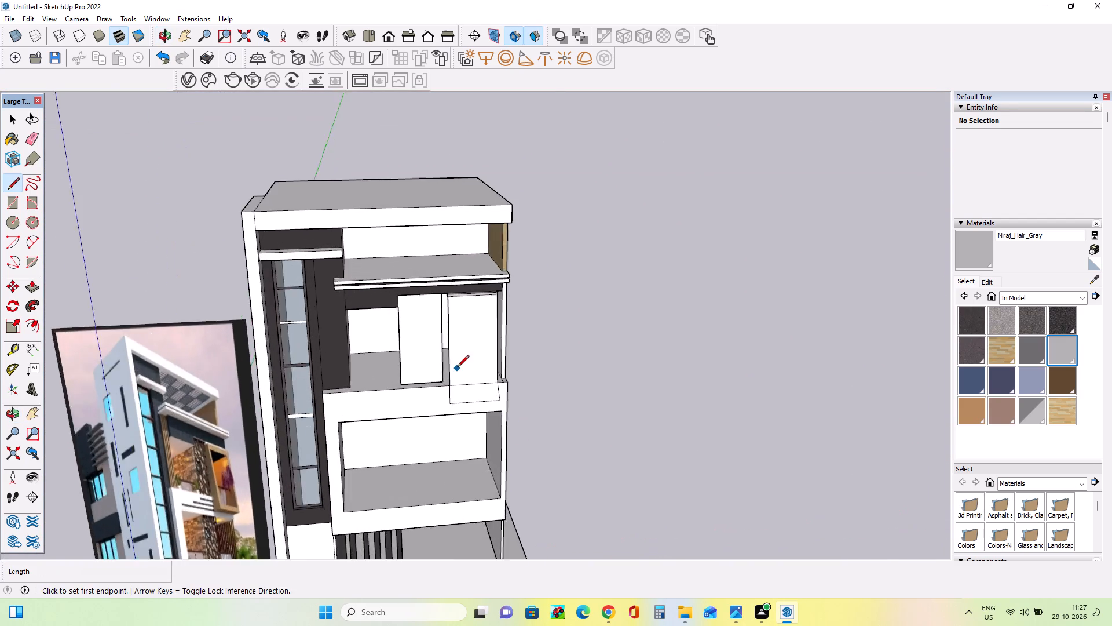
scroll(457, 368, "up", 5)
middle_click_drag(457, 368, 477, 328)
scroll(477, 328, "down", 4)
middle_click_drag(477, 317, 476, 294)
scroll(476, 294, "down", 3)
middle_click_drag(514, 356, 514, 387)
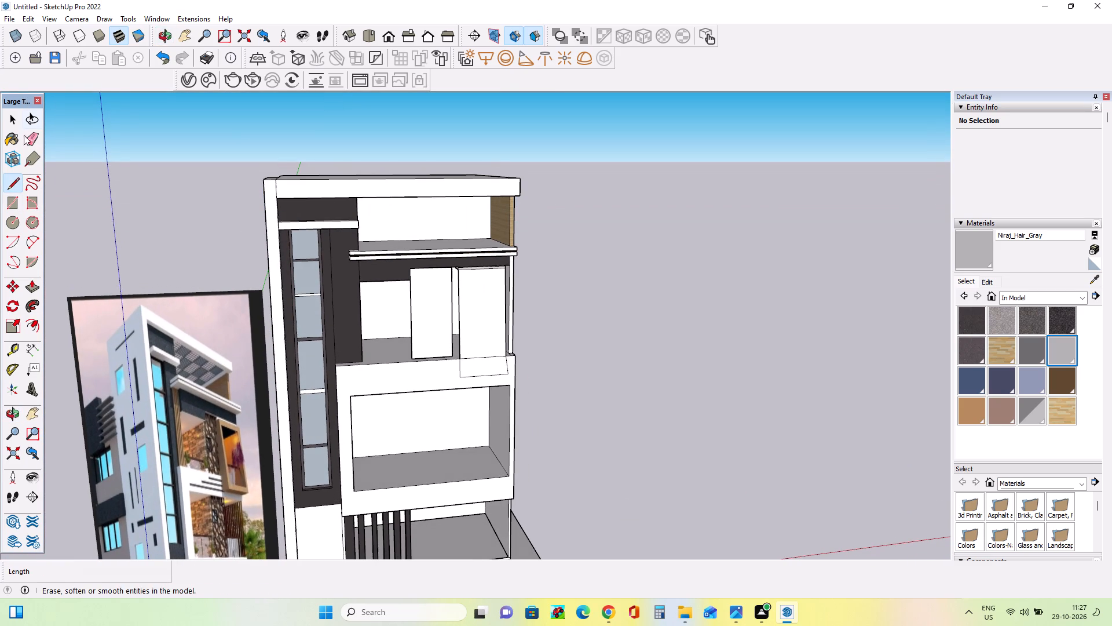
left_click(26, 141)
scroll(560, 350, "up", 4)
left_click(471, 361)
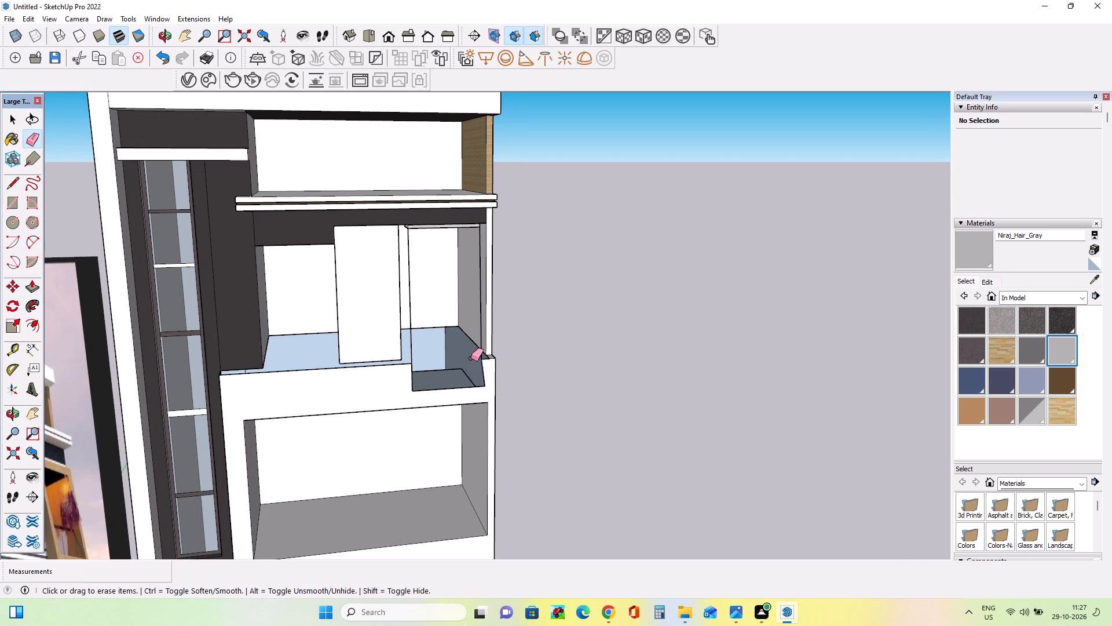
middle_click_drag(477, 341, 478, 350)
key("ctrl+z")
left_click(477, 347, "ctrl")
Examine the upper balcony panel and parapet from several angles against the framed box in the reference image.
middle_click_drag(477, 347, 479, 304)
middle_click_drag(486, 292, 494, 317)
scroll(494, 317, "down", 5)
middle_click_drag(524, 328, 525, 337)
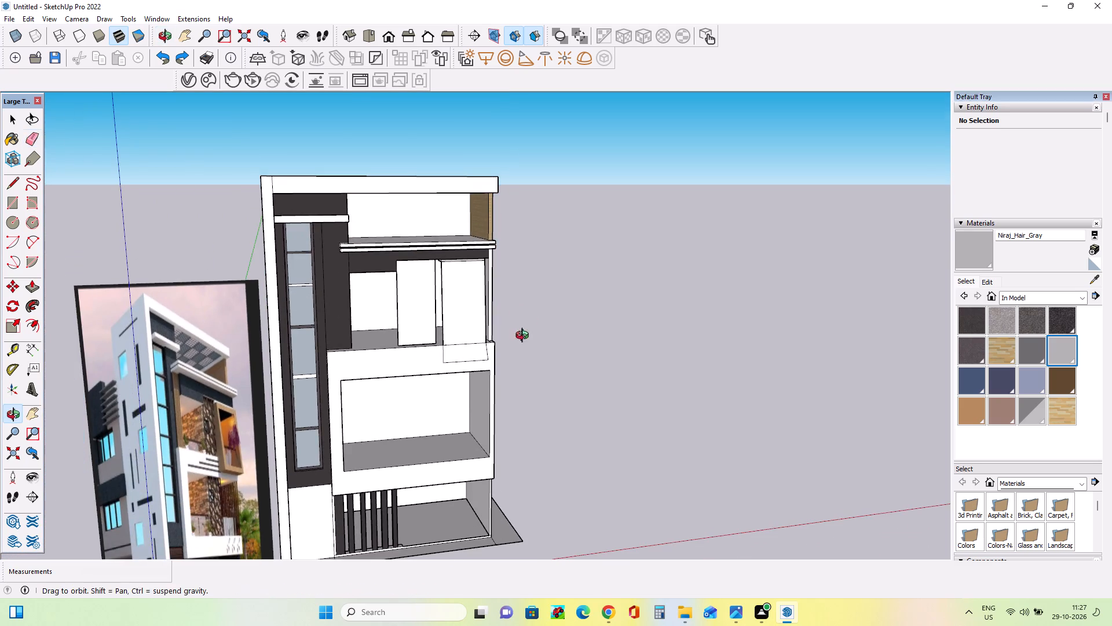
middle_click_drag(525, 337, 519, 390)
scroll(232, 500, "up", 3)
middle_click_drag(291, 446, 290, 460)
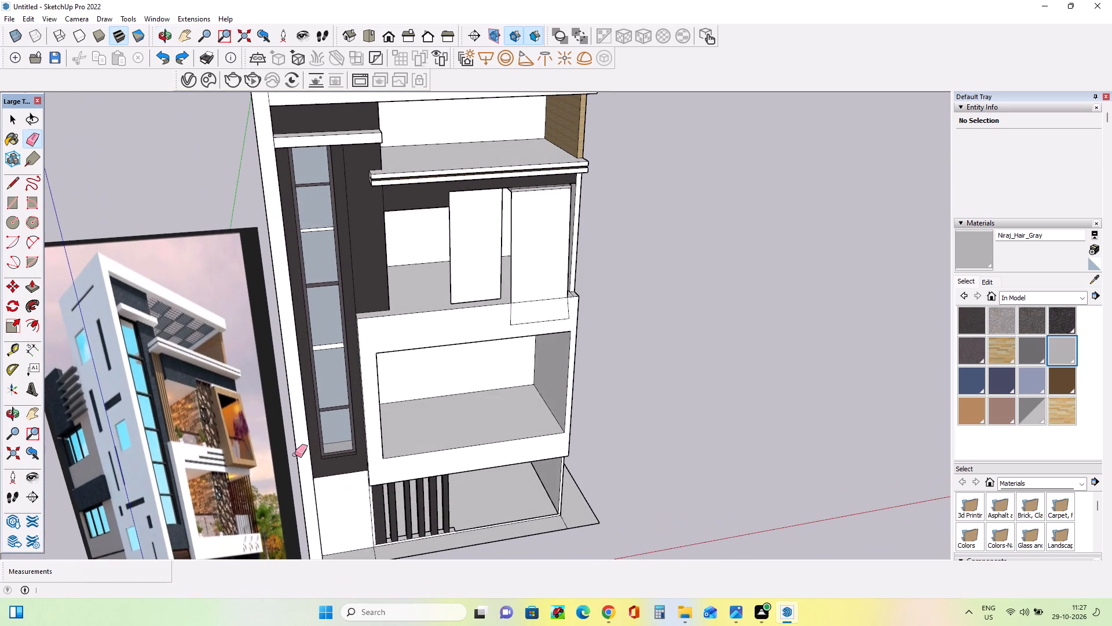
scroll(628, 285, "up", 2)
middle_click_drag(519, 301, 531, 274)
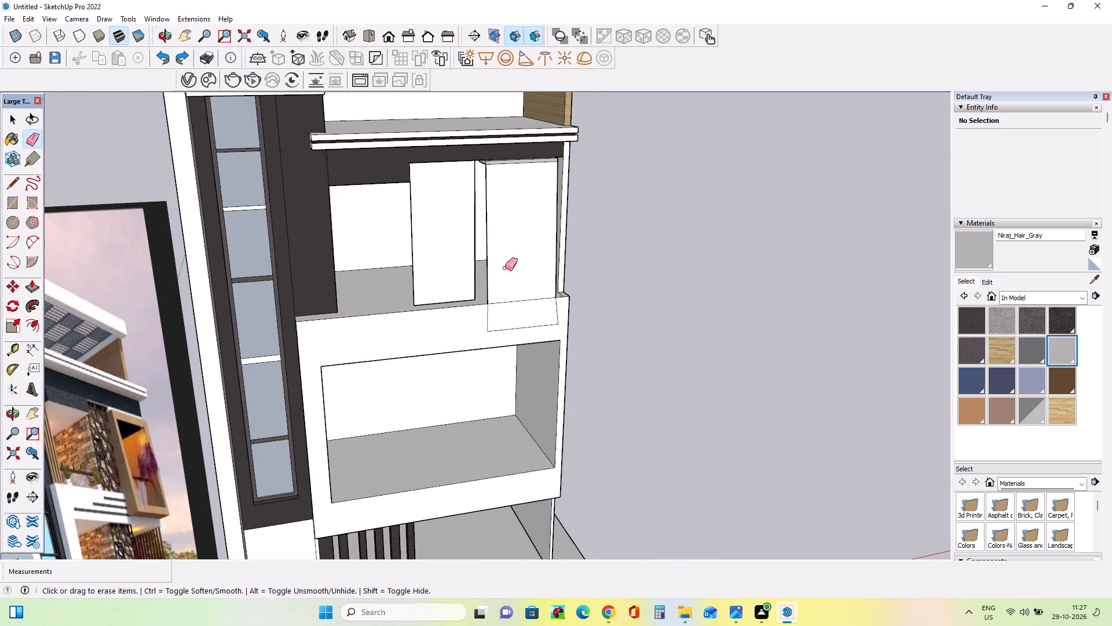
scroll(490, 254, "down", 2)
middle_click_drag(504, 248, 547, 224)
scroll(469, 182, "up", 3)
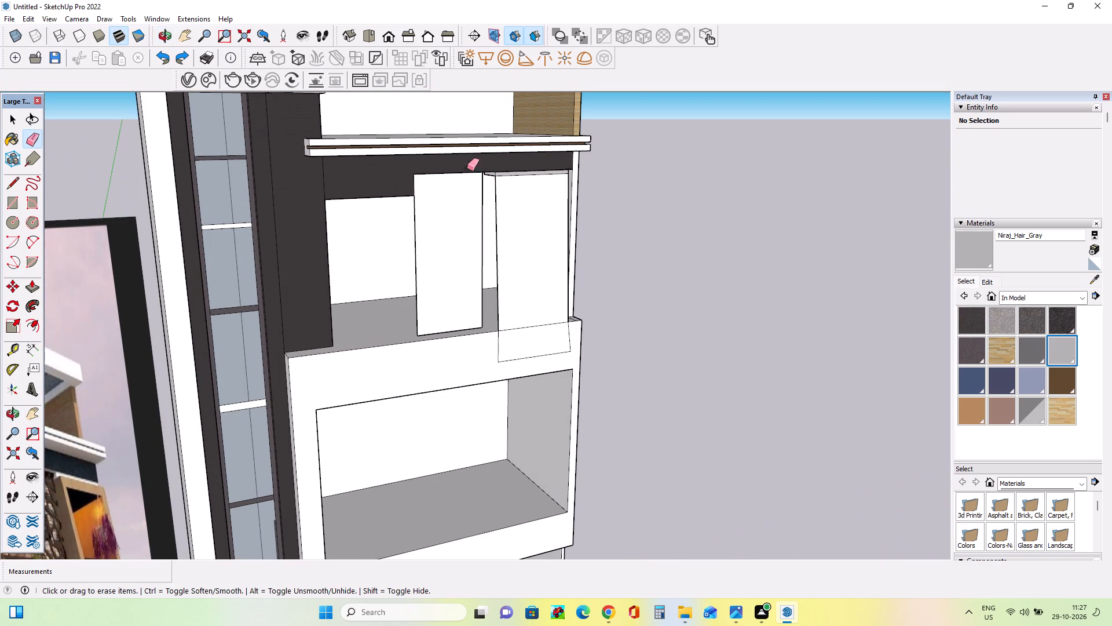
Extend the panel's bottom edge slightly outward on the parapet face, with a vertical edge about 12' 4" up to the parapet's top.
left_click(20, 176)
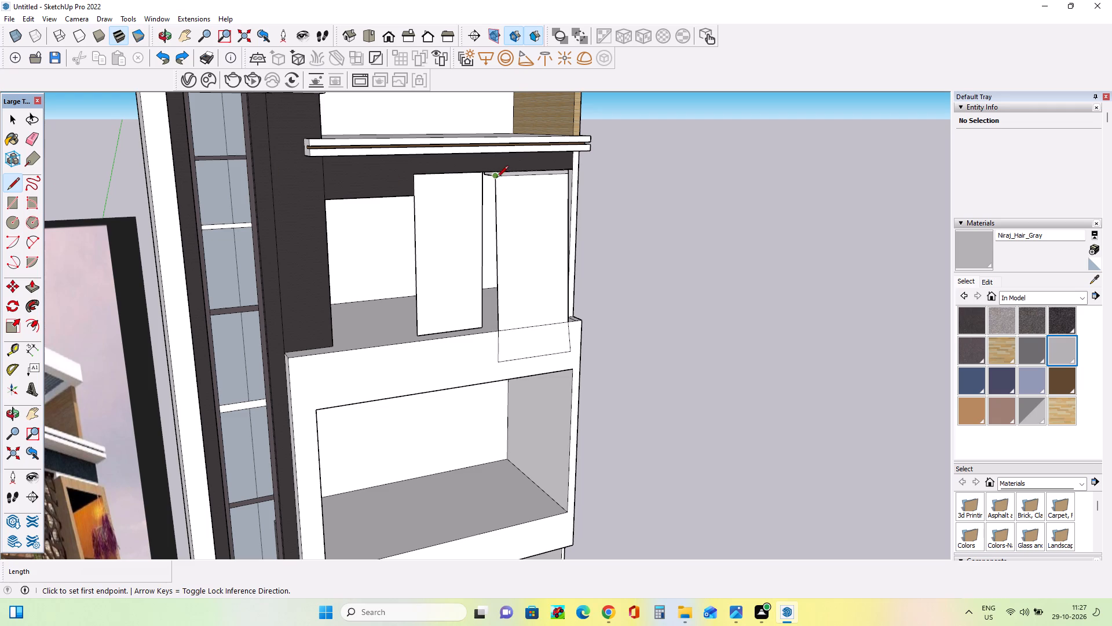
middle_click_drag(513, 341, 526, 358)
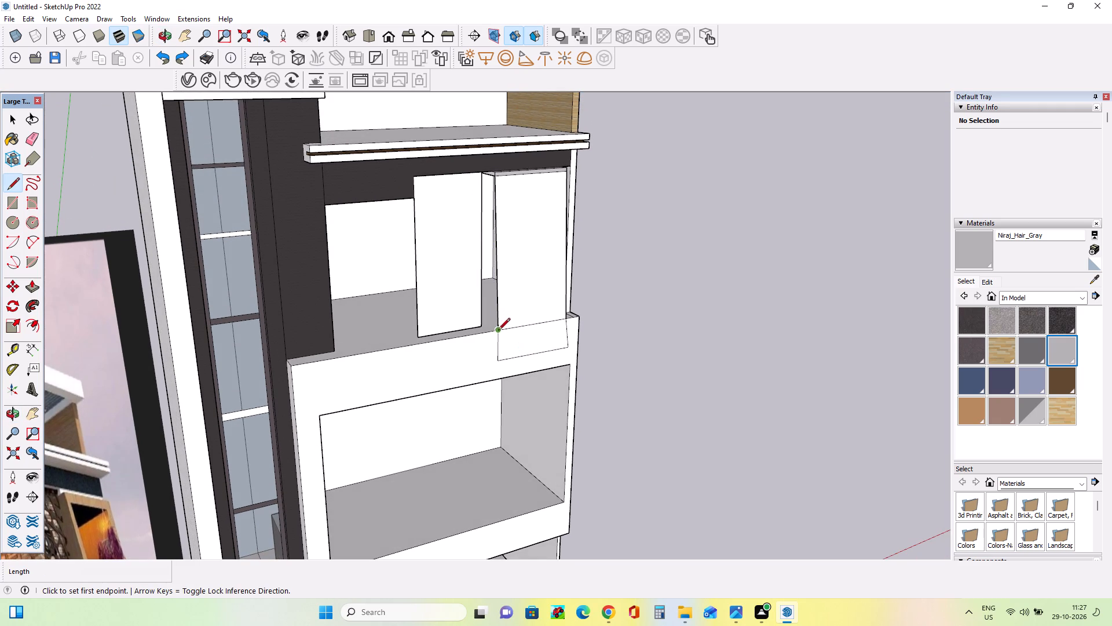
left_click(498, 361)
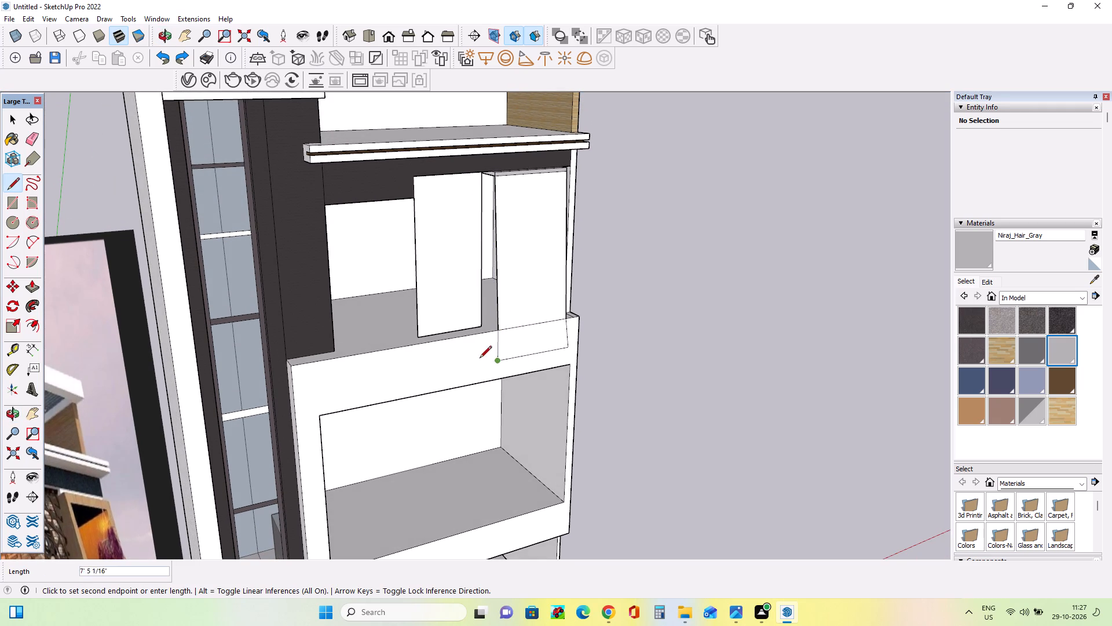
left_click(489, 367)
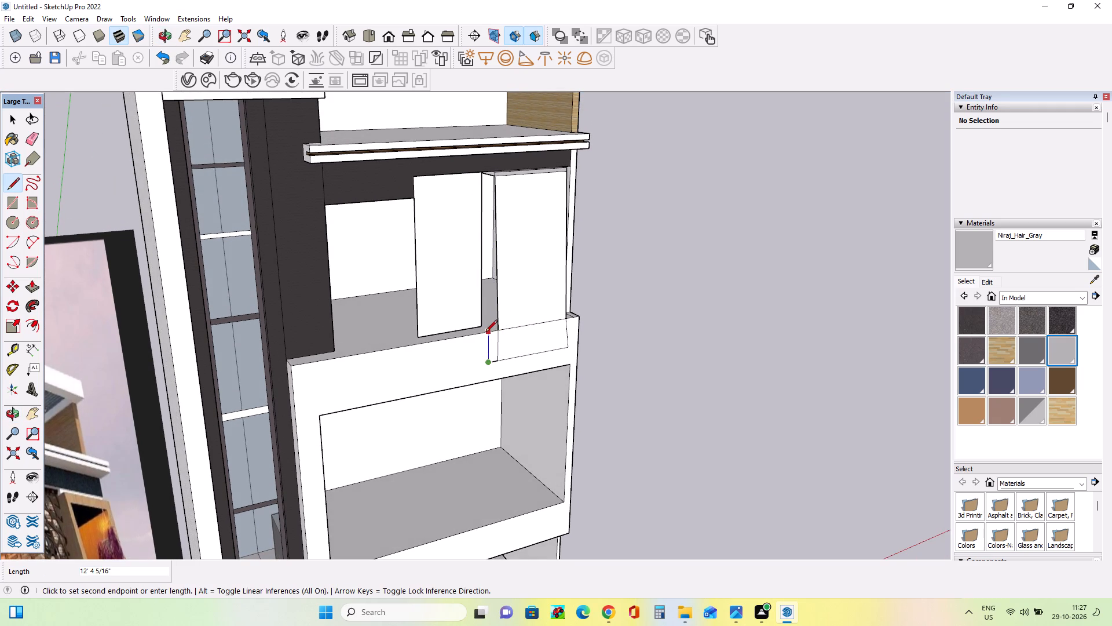
left_click(485, 333)
middle_click_drag(537, 363, 453, 365)
scroll(515, 356, "down", 2)
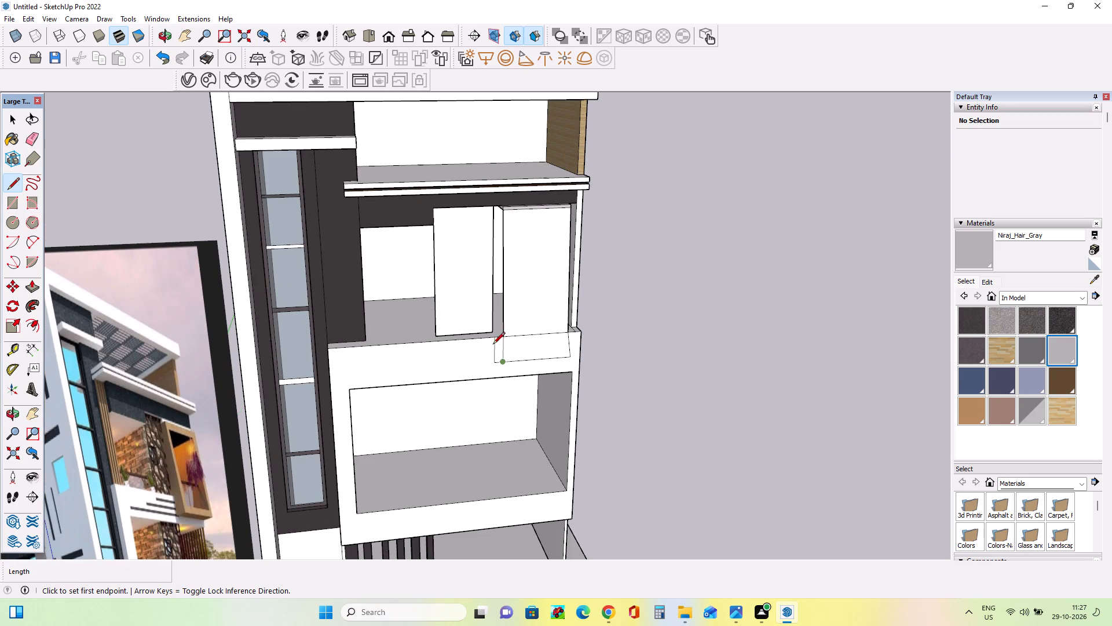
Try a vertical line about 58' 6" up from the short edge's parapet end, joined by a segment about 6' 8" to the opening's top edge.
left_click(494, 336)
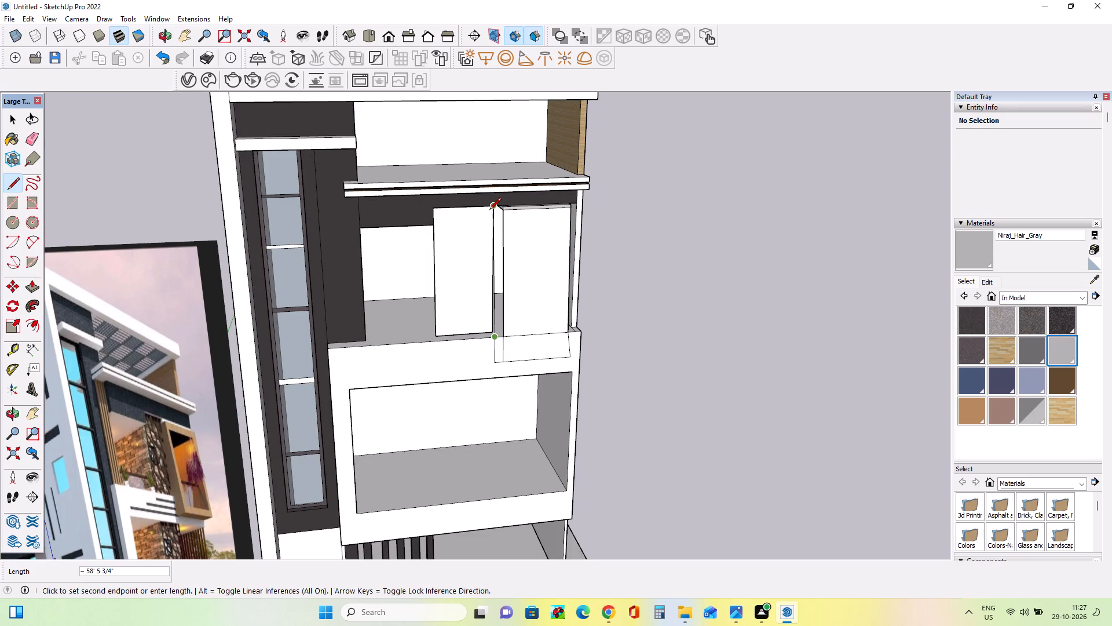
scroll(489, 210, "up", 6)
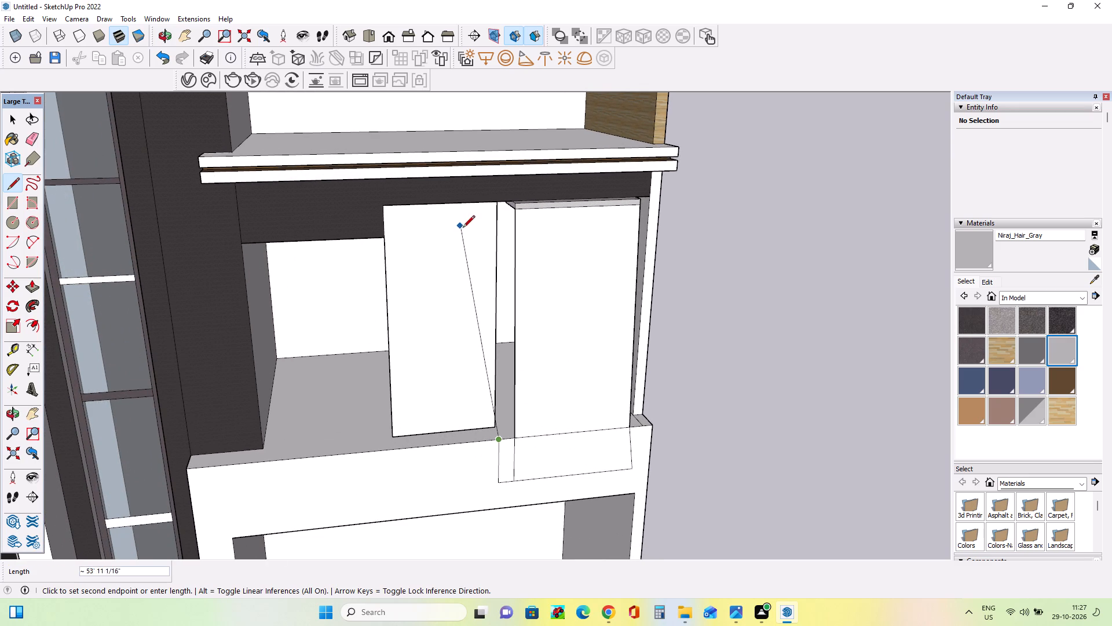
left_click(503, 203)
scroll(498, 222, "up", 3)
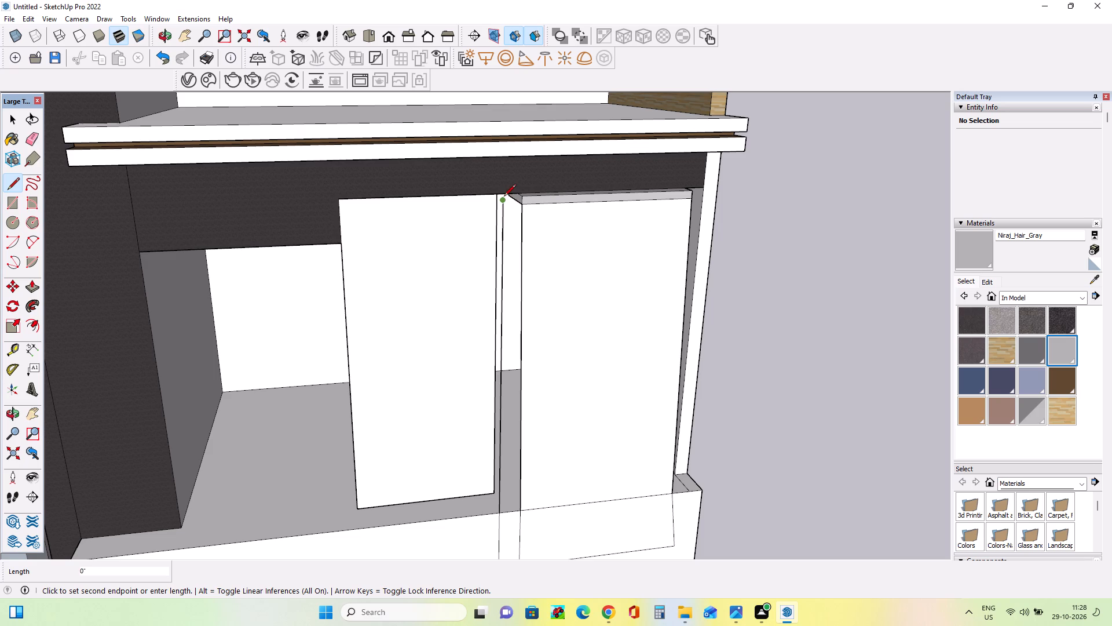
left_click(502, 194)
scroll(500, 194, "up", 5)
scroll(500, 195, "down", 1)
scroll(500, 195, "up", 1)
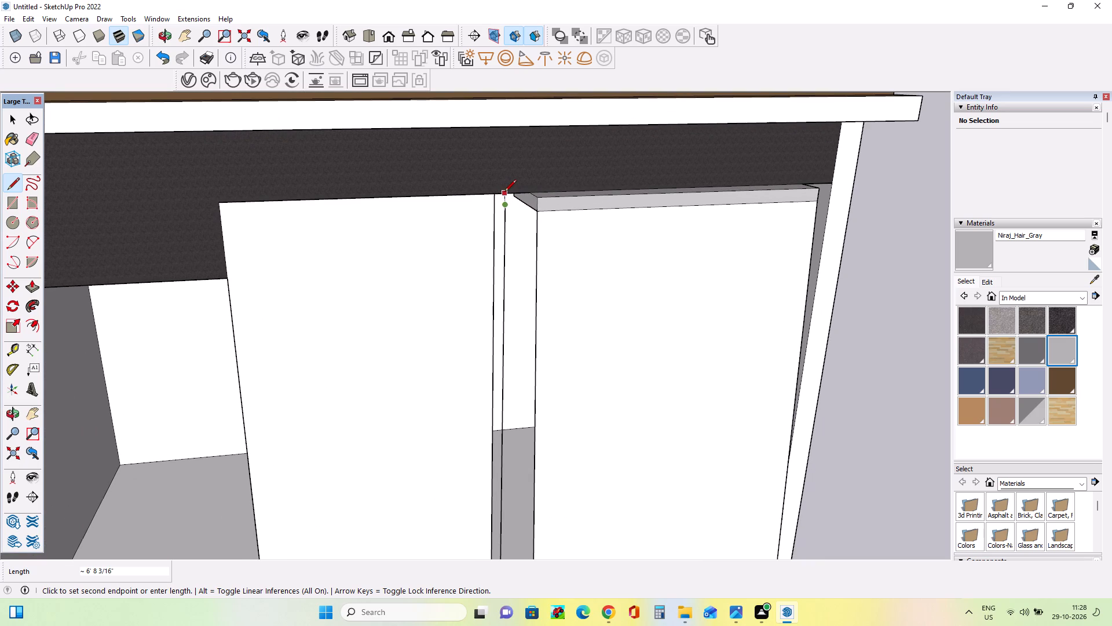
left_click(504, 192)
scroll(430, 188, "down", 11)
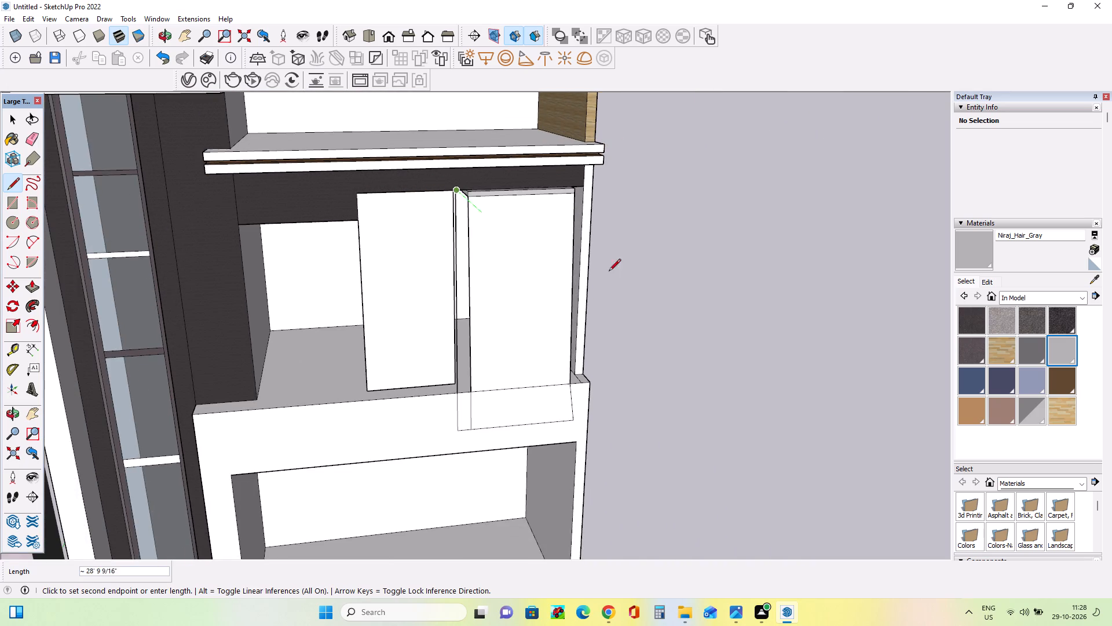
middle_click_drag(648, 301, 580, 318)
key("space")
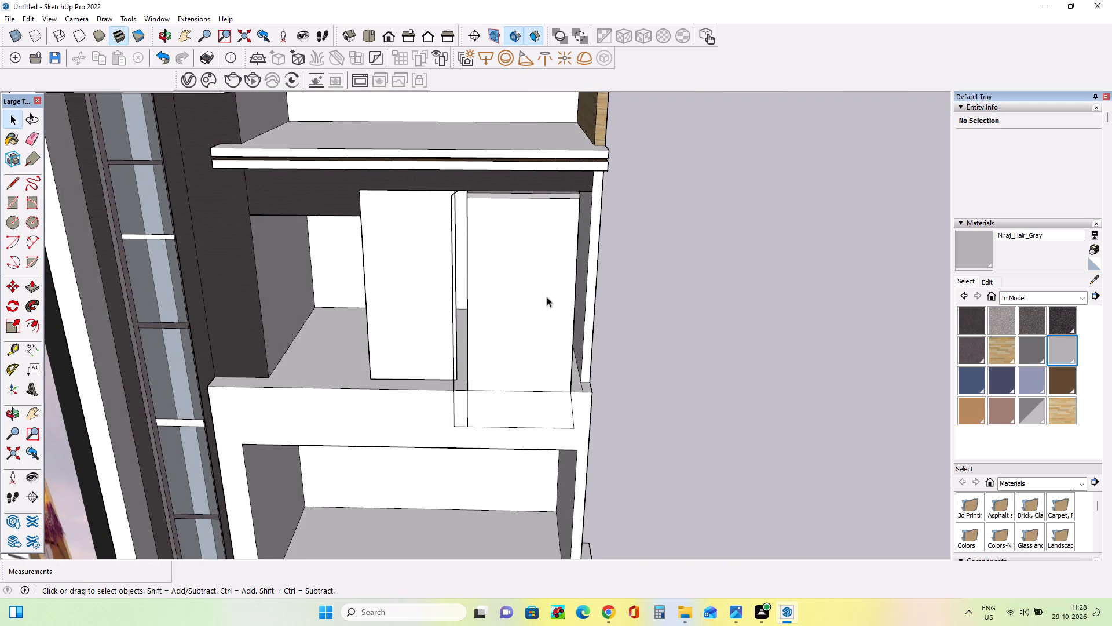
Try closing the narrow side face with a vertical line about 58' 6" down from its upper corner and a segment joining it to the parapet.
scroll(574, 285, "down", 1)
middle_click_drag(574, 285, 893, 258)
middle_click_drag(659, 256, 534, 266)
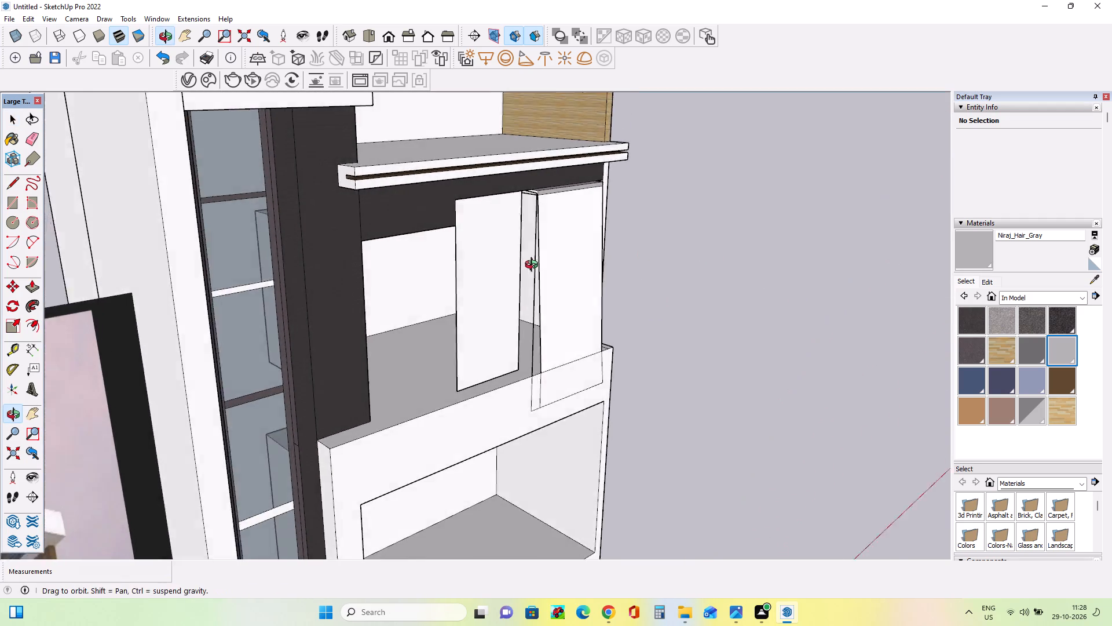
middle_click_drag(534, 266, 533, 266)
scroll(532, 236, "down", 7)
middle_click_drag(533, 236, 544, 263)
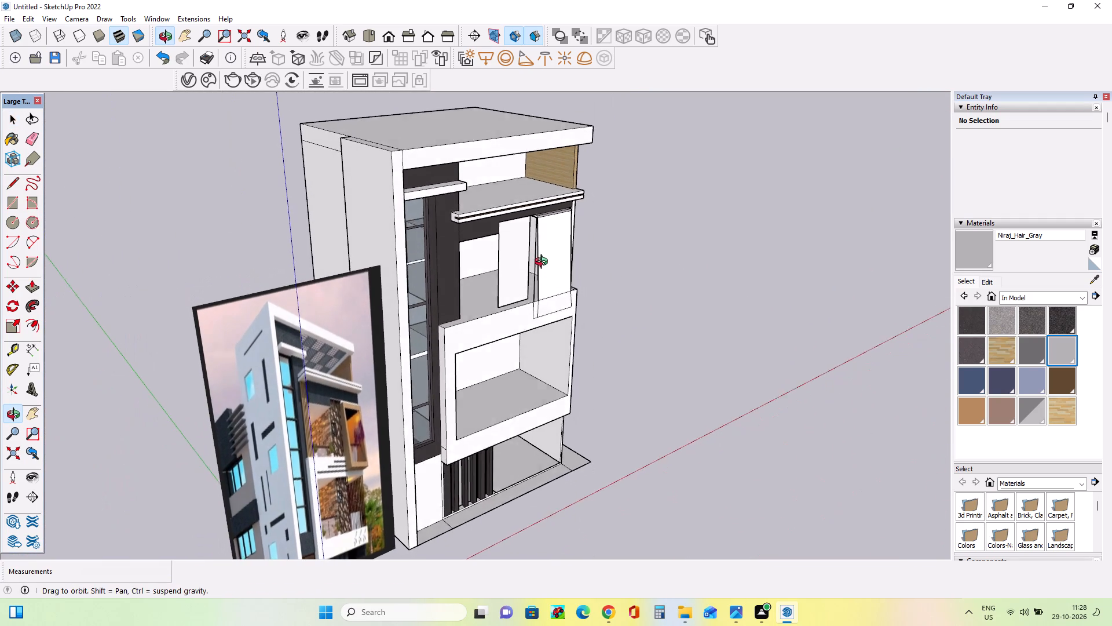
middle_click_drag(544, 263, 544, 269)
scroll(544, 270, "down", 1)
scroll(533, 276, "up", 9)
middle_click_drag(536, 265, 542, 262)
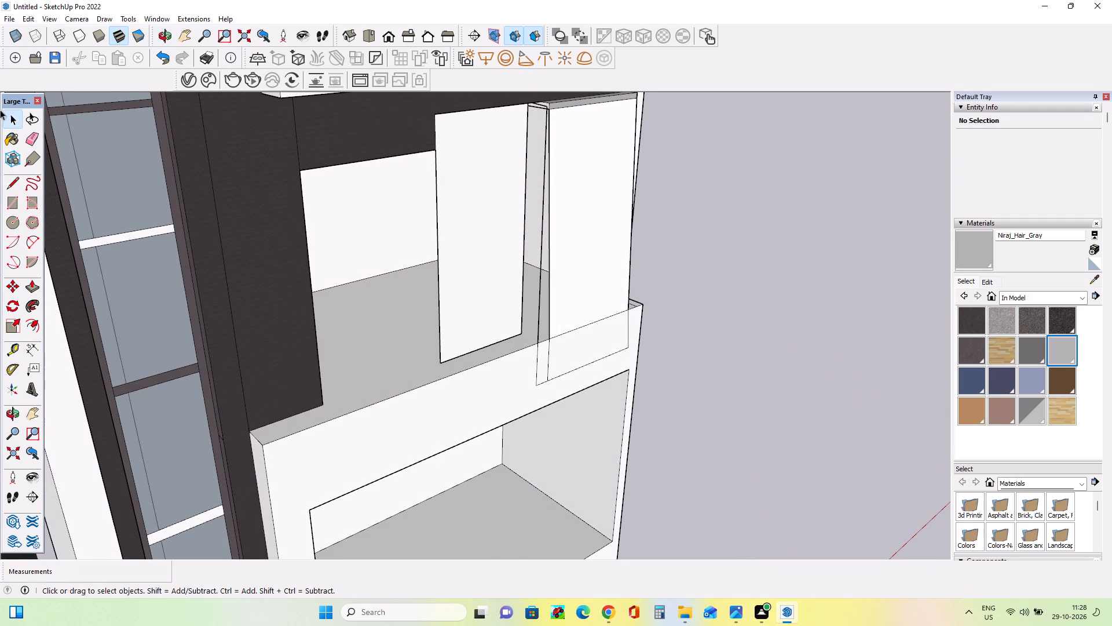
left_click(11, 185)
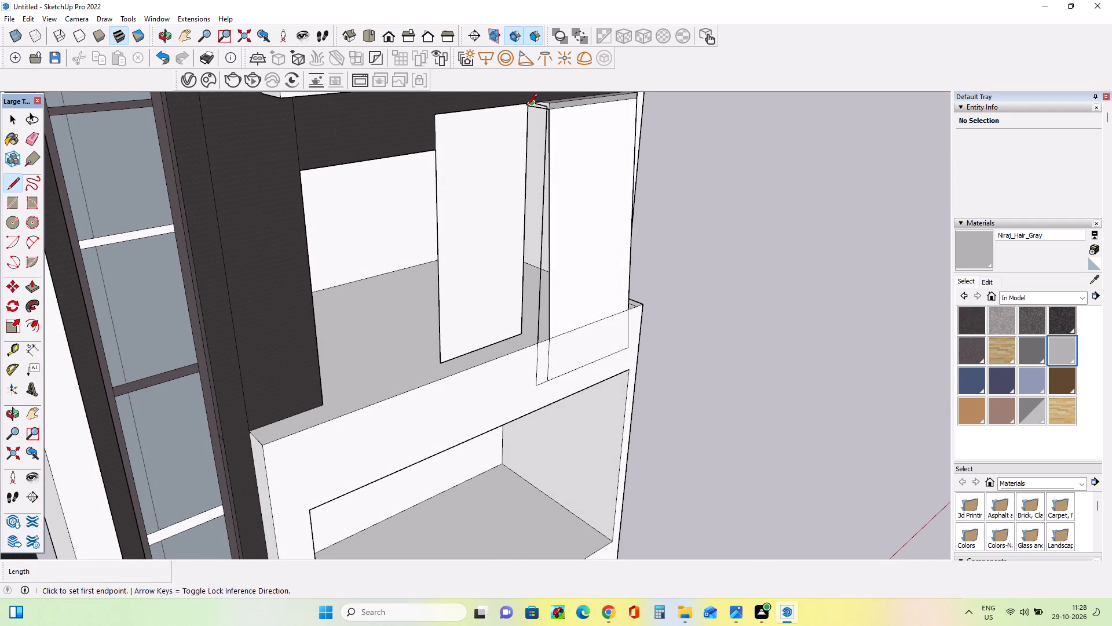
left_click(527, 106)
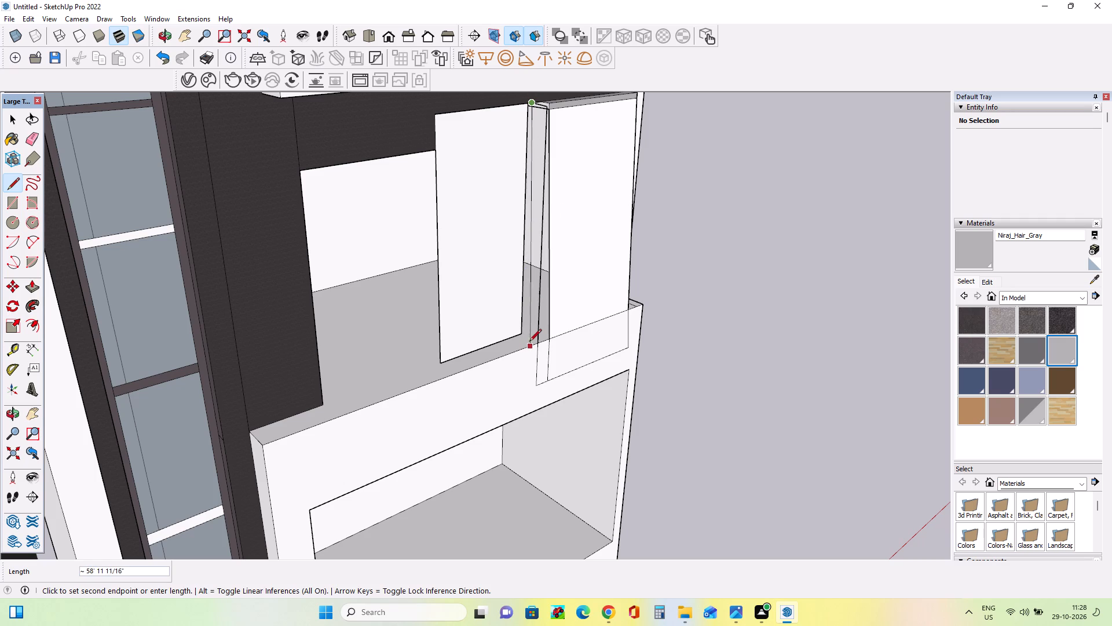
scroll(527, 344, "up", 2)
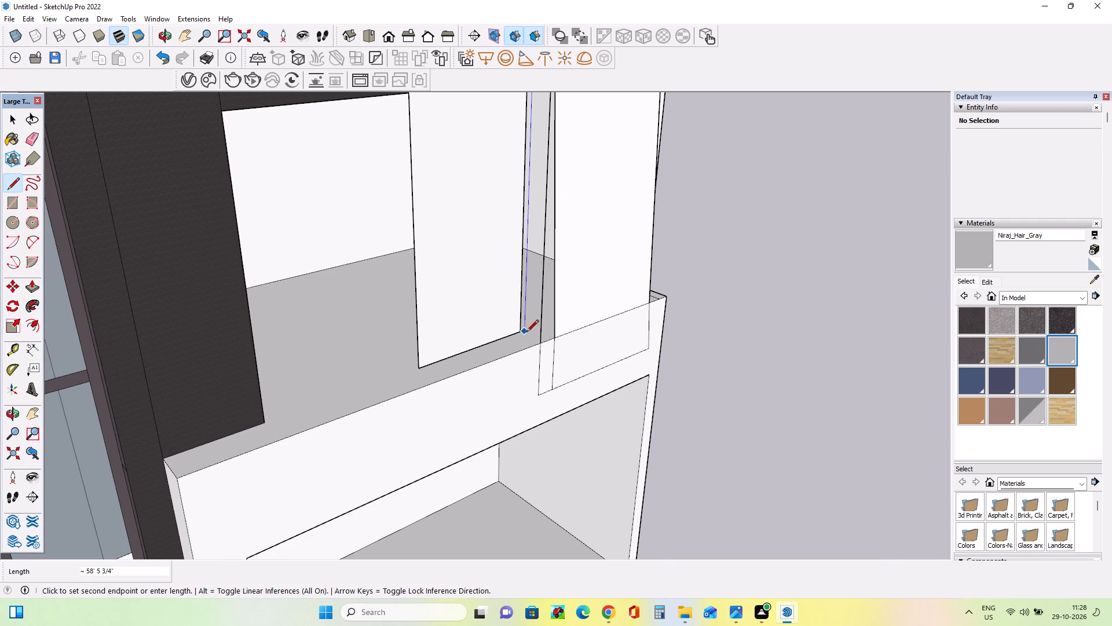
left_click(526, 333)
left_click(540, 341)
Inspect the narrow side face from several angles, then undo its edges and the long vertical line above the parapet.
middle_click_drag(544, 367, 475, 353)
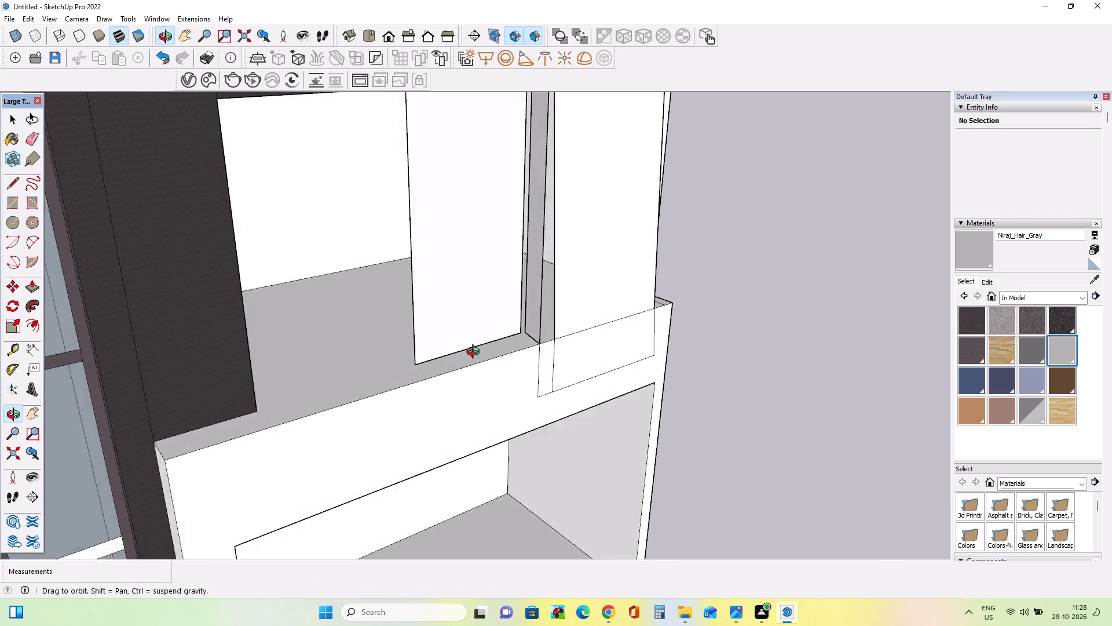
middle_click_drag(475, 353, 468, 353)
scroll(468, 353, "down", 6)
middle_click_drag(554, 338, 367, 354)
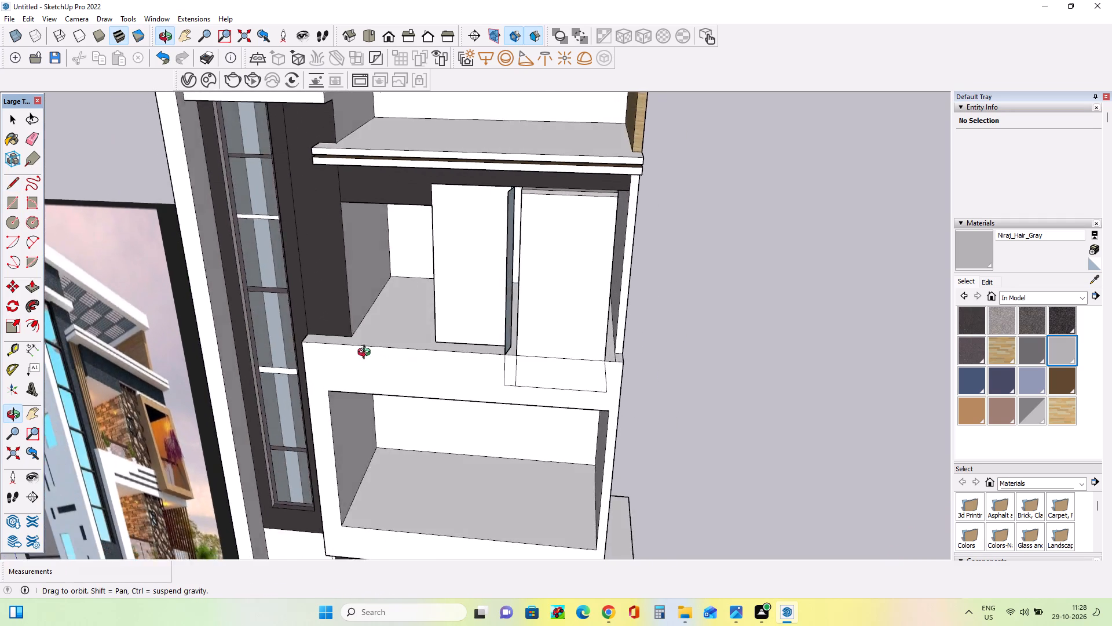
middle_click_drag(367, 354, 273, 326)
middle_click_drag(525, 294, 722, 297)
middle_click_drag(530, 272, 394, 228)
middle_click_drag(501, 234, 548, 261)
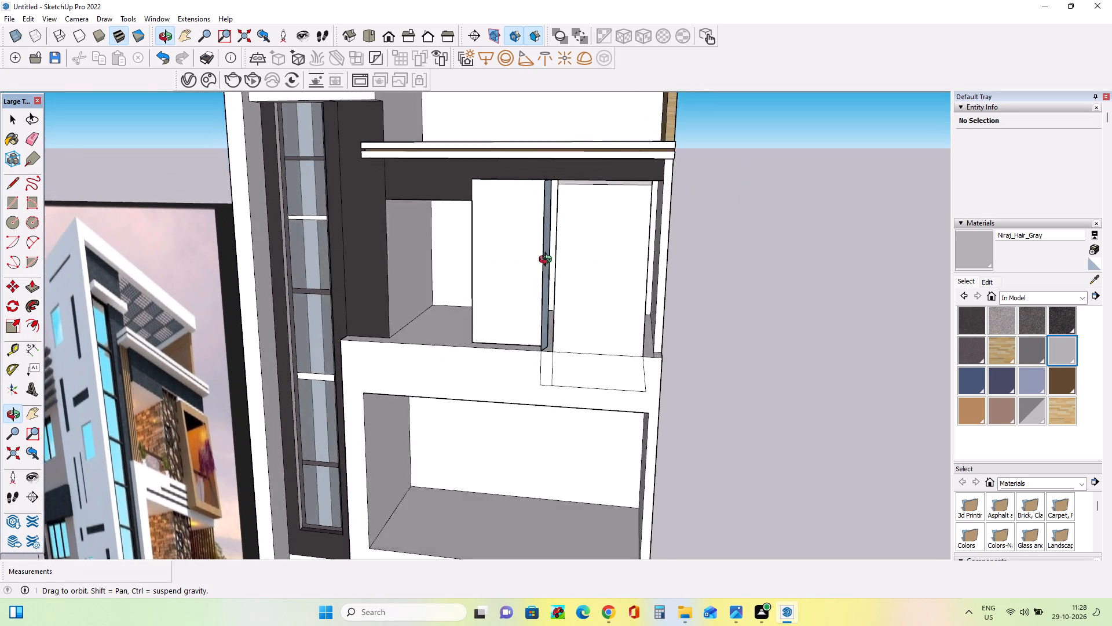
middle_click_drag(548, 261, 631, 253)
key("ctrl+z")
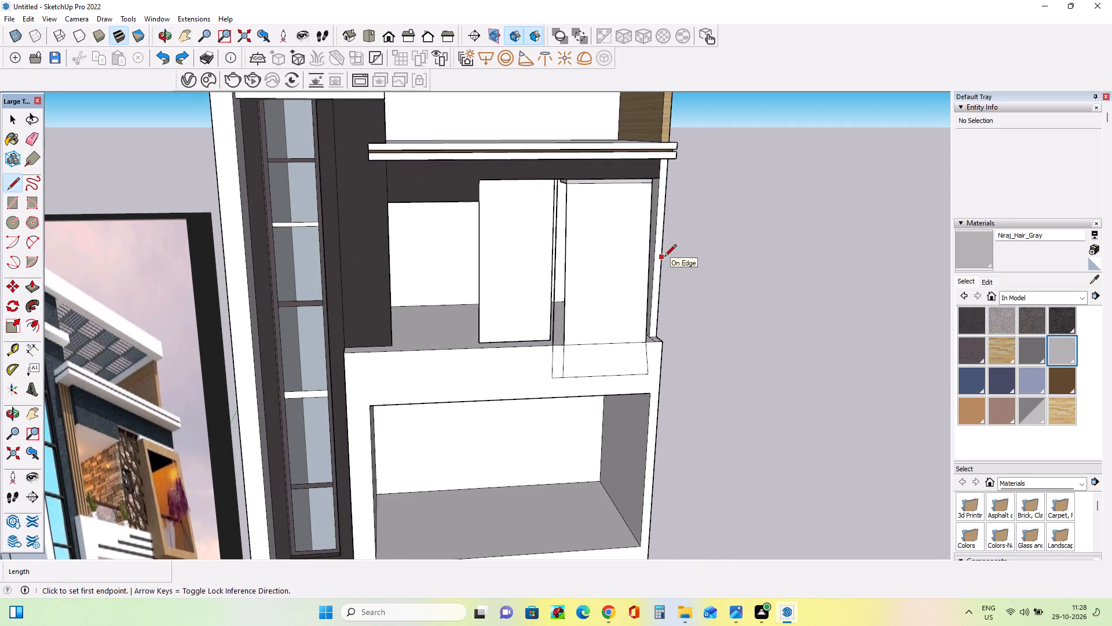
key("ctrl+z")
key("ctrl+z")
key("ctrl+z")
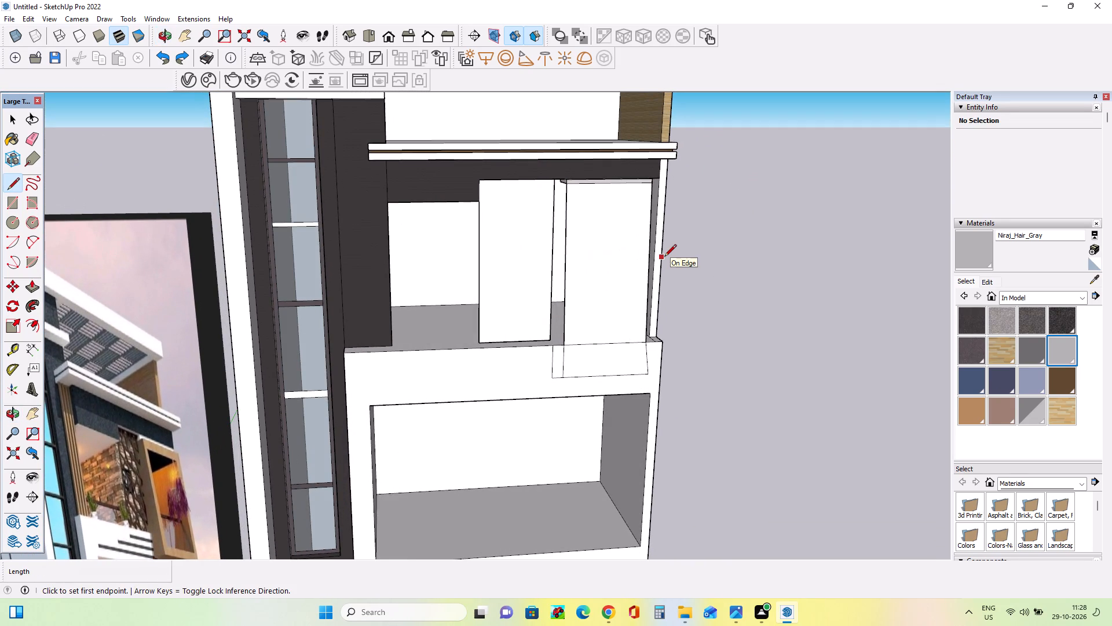
Draw a vertical edge about 12' 4" from the panel's end-wall-side point on the parapet top down to its bottom edge.
middle_click_drag(634, 355, 731, 447)
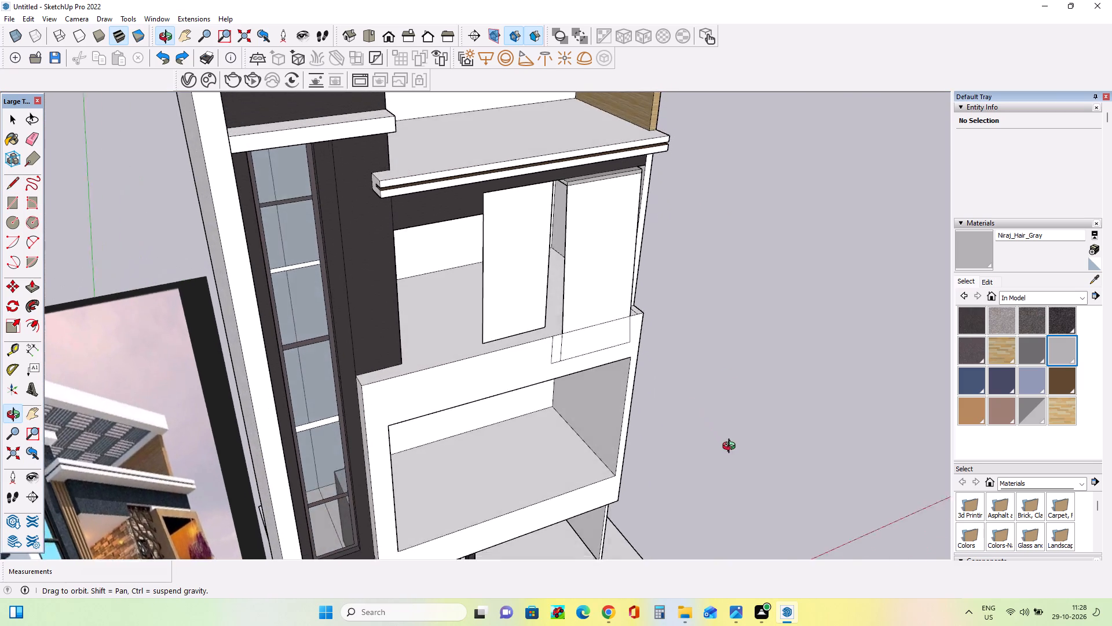
middle_click_drag(731, 447, 404, 326)
middle_click_drag(617, 363, 778, 336)
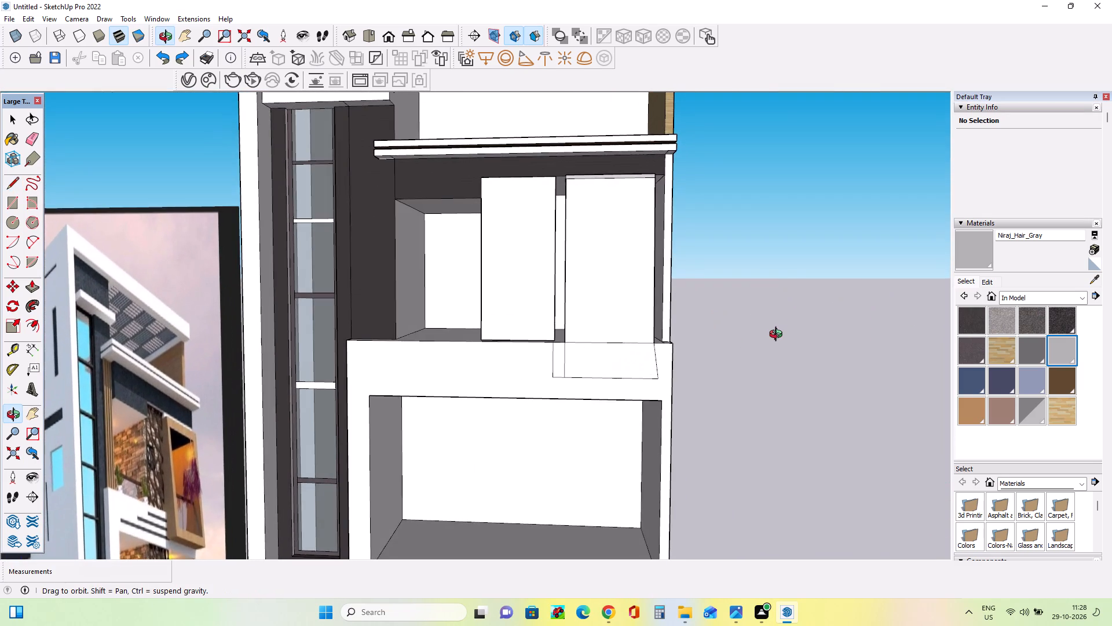
middle_click_drag(778, 336, 781, 343)
middle_click_drag(572, 374, 659, 314)
scroll(652, 357, "up", 7)
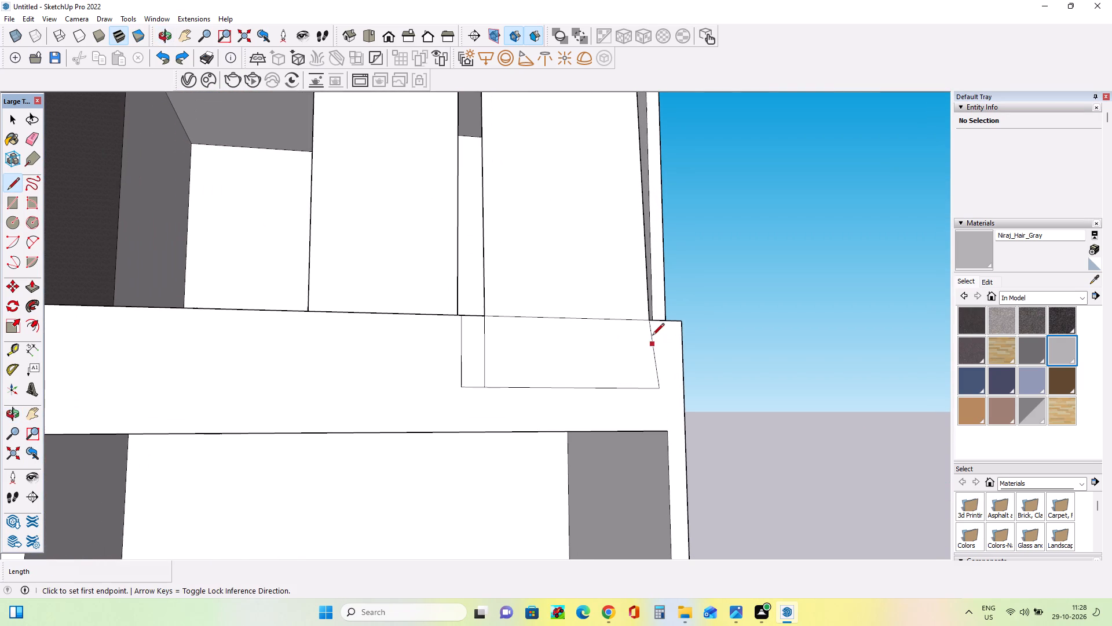
left_click(649, 319)
left_click(649, 389)
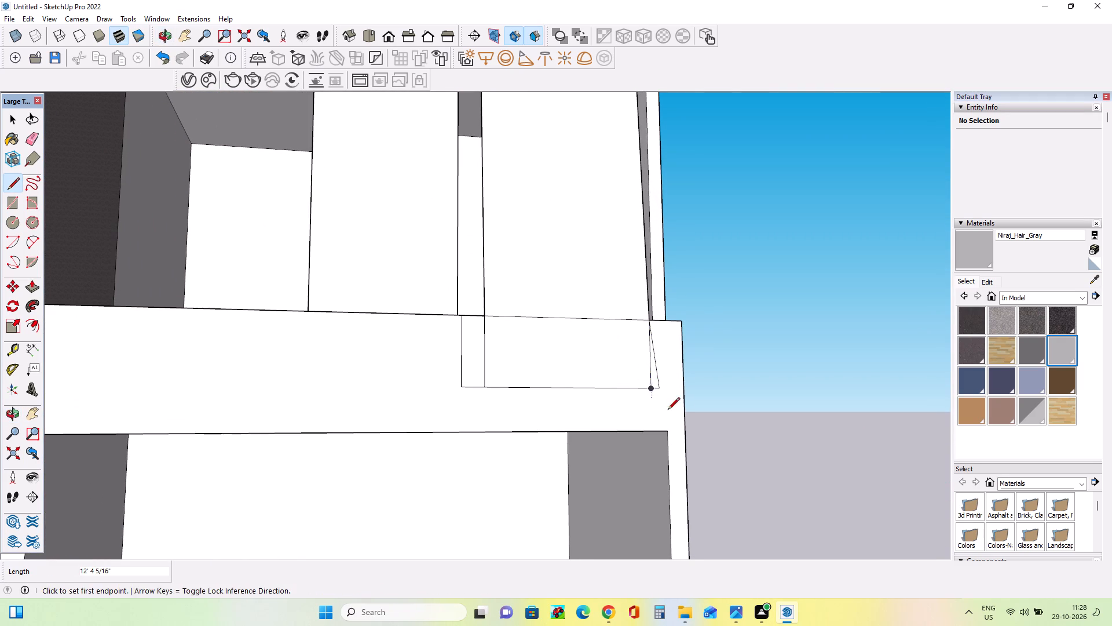
middle_click_drag(680, 427, 691, 440)
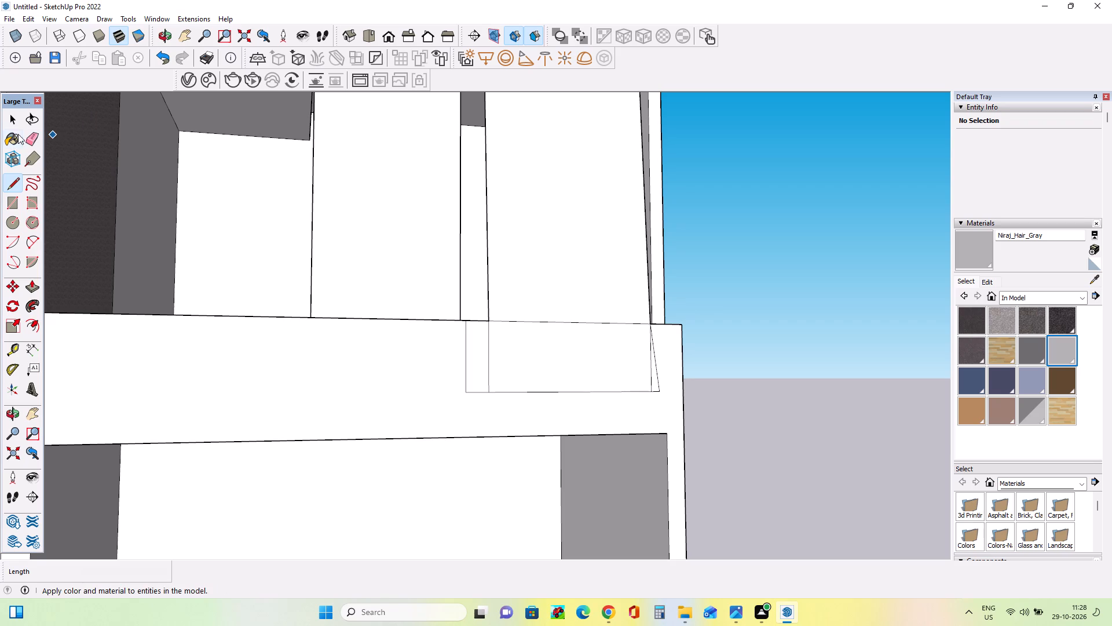
Erase the slanted edge and its short leftover segment beside the outlined rectangle on the upper balcony parapet.
left_click(27, 138)
left_click_drag(658, 378, 672, 384)
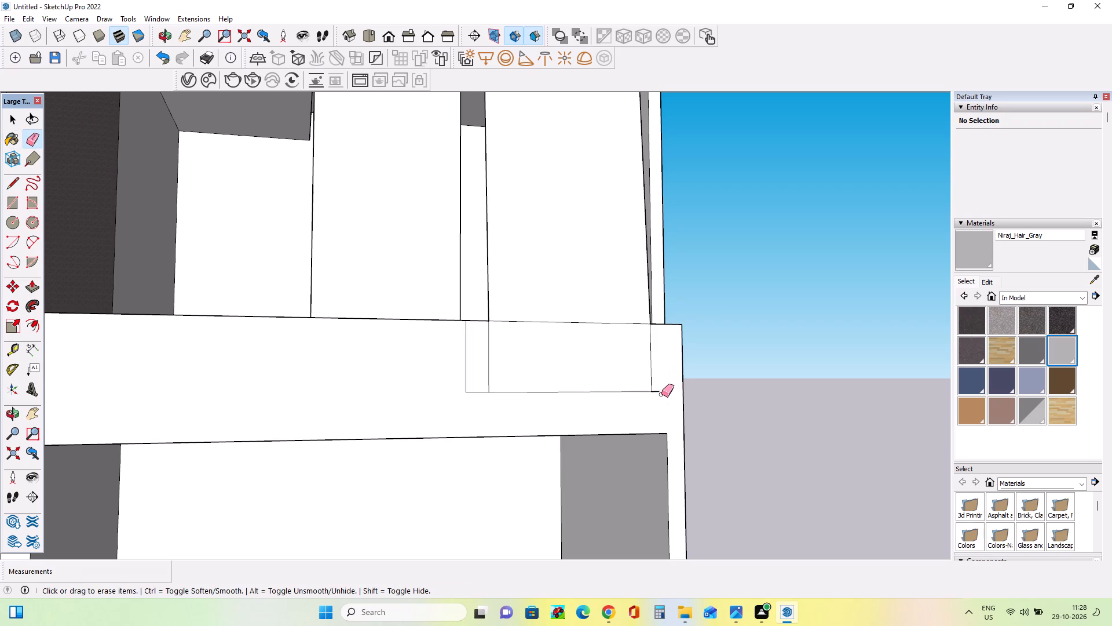
left_click_drag(660, 391, 658, 401)
Push/Pull the upper balcony's large panel face by about 1' 3", and push it back to remove the panel below its ceiling strip.
middle_click_drag(660, 383, 650, 463)
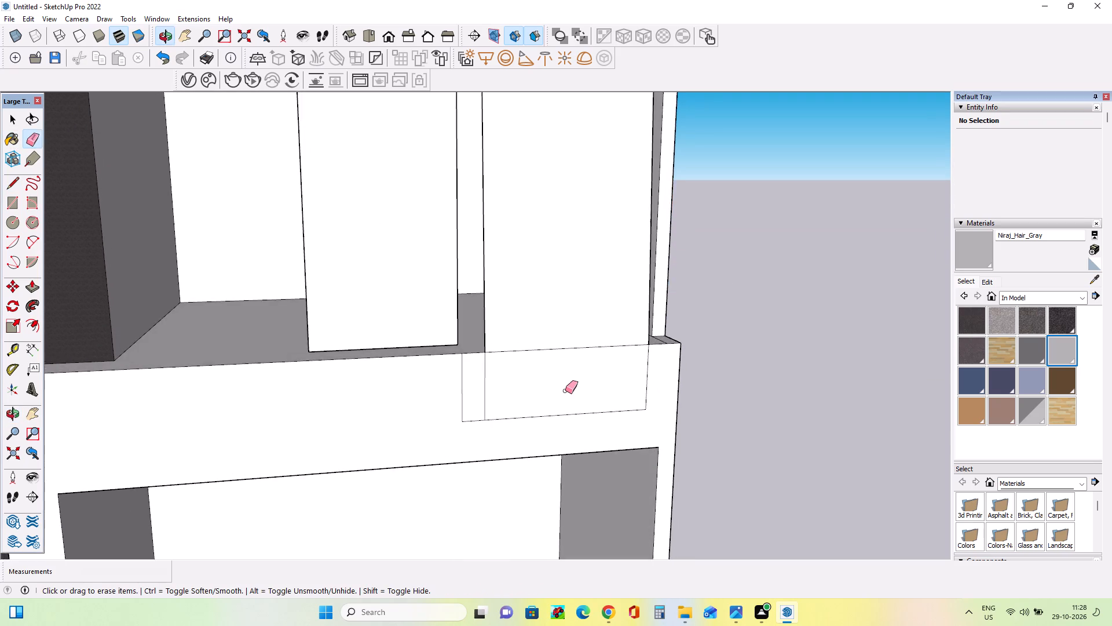
scroll(565, 391, "down", 8)
middle_click_drag(603, 354, 542, 311)
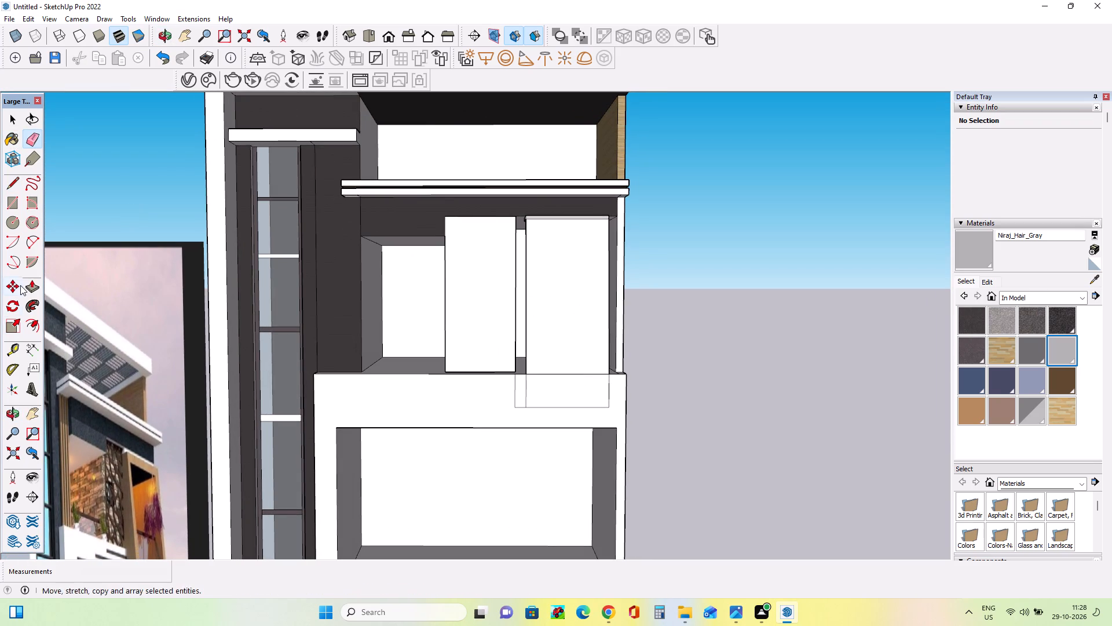
left_click(30, 283)
left_click_drag(562, 318, 563, 323)
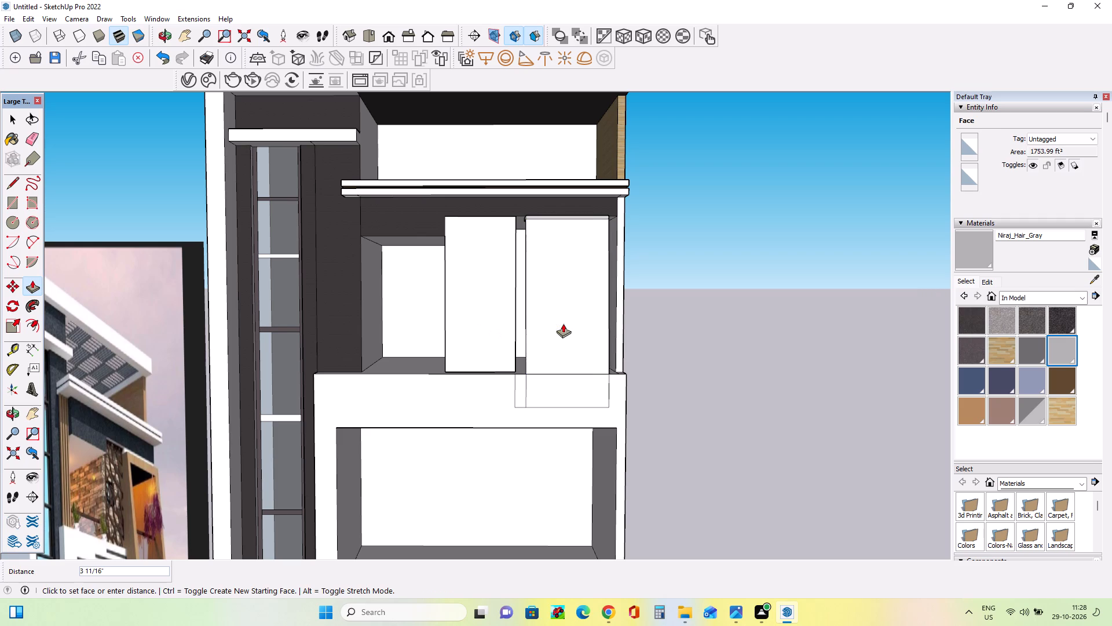
left_click_drag(563, 323, 563, 326)
middle_click_drag(573, 378, 810, 472)
scroll(561, 349, "up", 4)
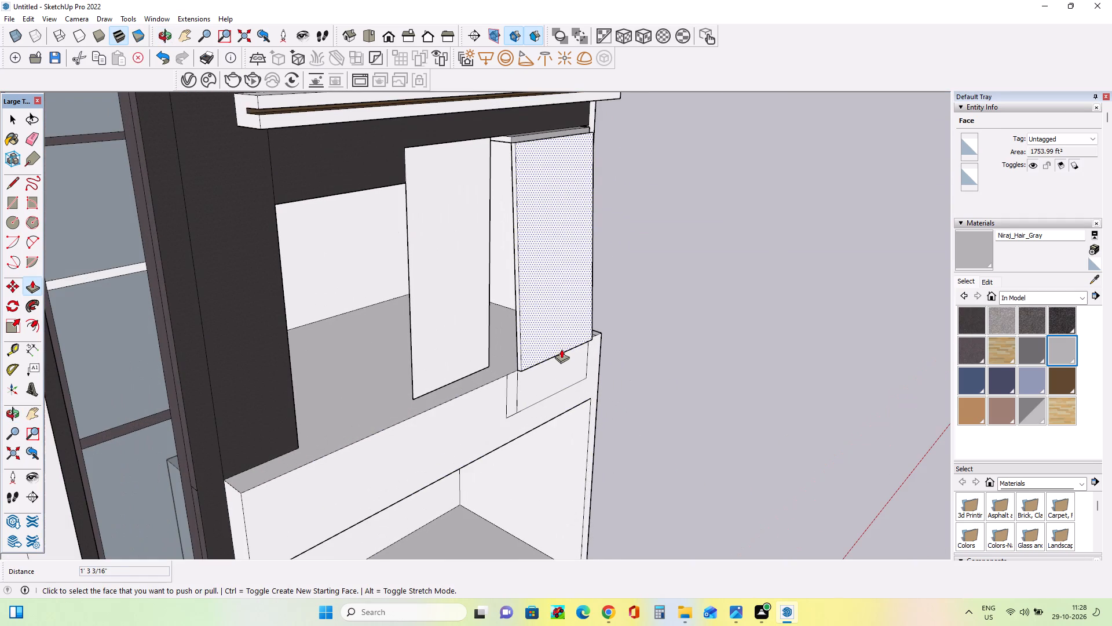
left_click_drag(554, 336, 523, 310)
Examine the upper balcony opening, ceiling strip and parapet outline from several angles against the reference image.
middle_click_drag(627, 337, 475, 330)
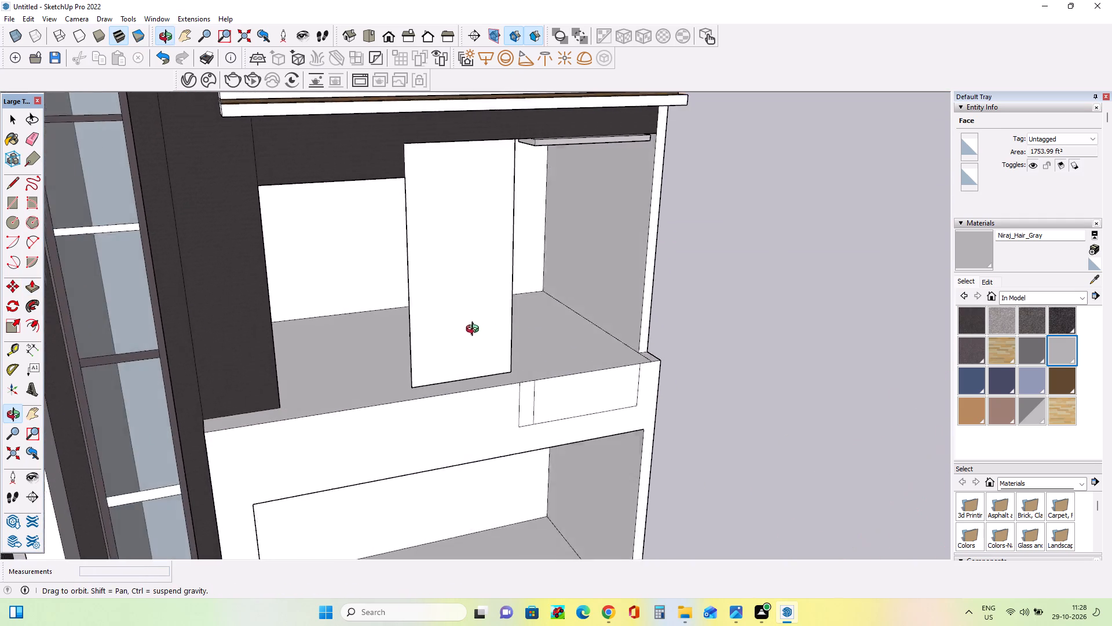
middle_click_drag(475, 330, 437, 326)
scroll(409, 314, "down", 7)
middle_click_drag(562, 355, 566, 380)
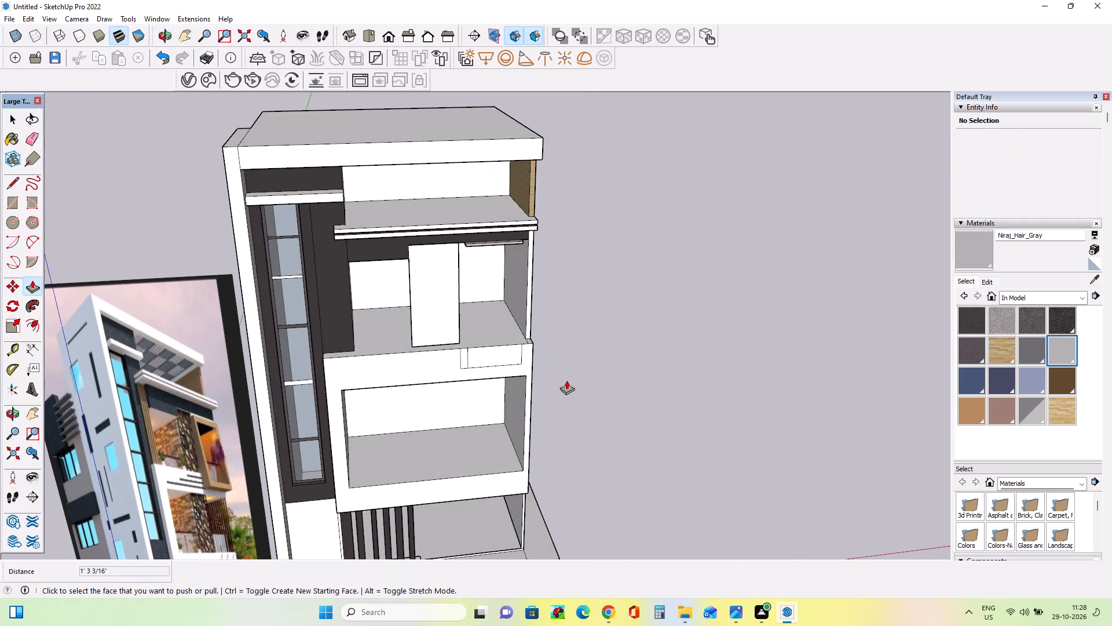
middle_click(557, 355)
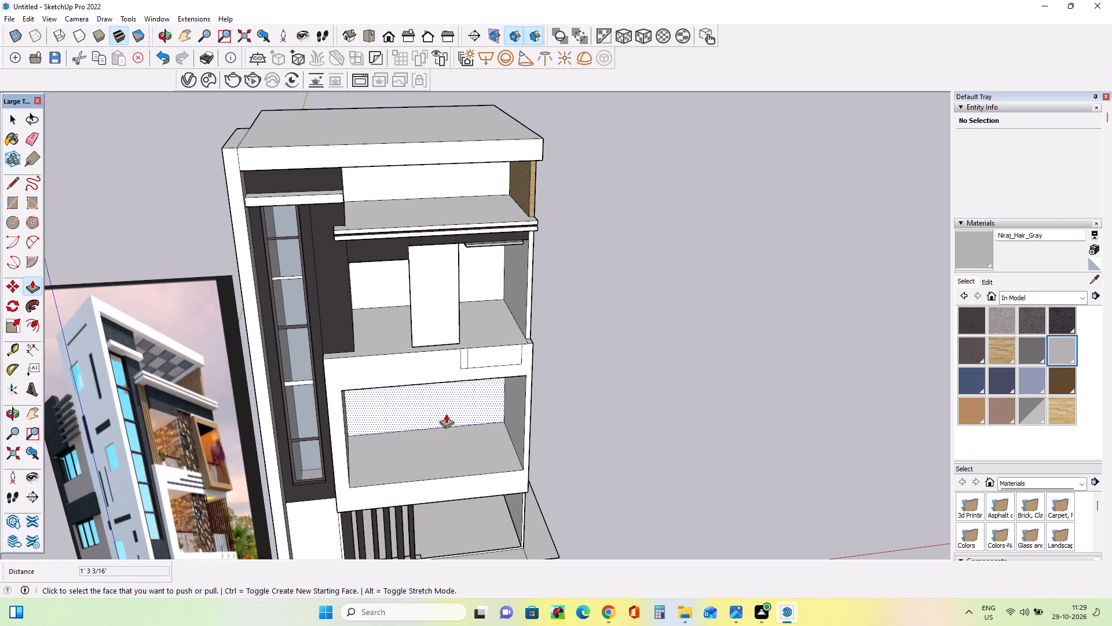
middle_click_drag(524, 318, 532, 322)
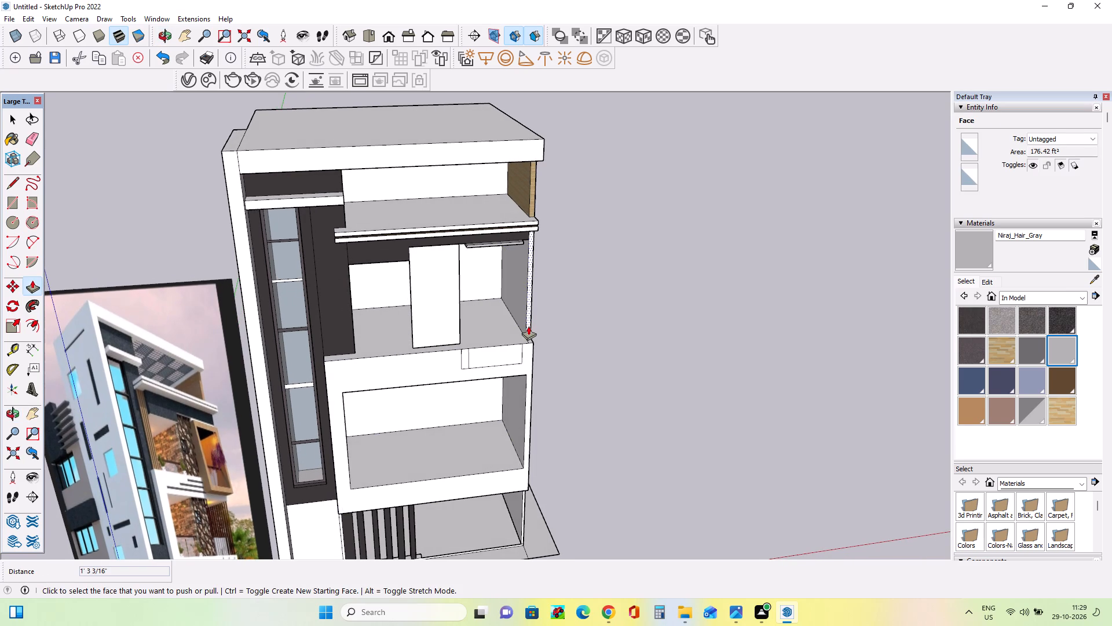
middle_click_drag(528, 326, 530, 333)
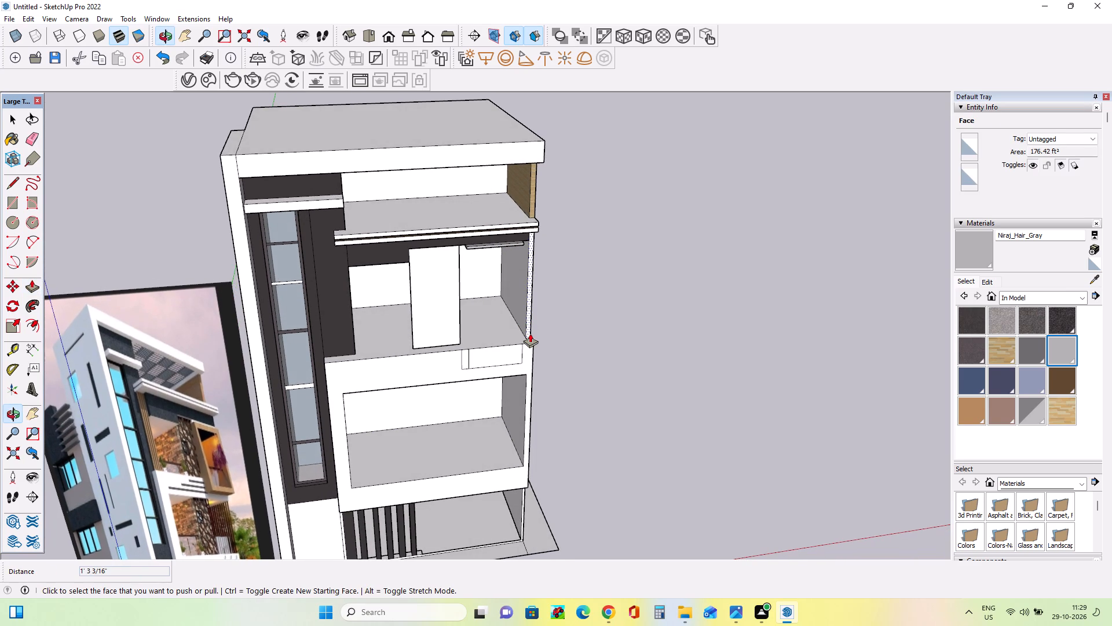
middle_click_drag(542, 338, 565, 396)
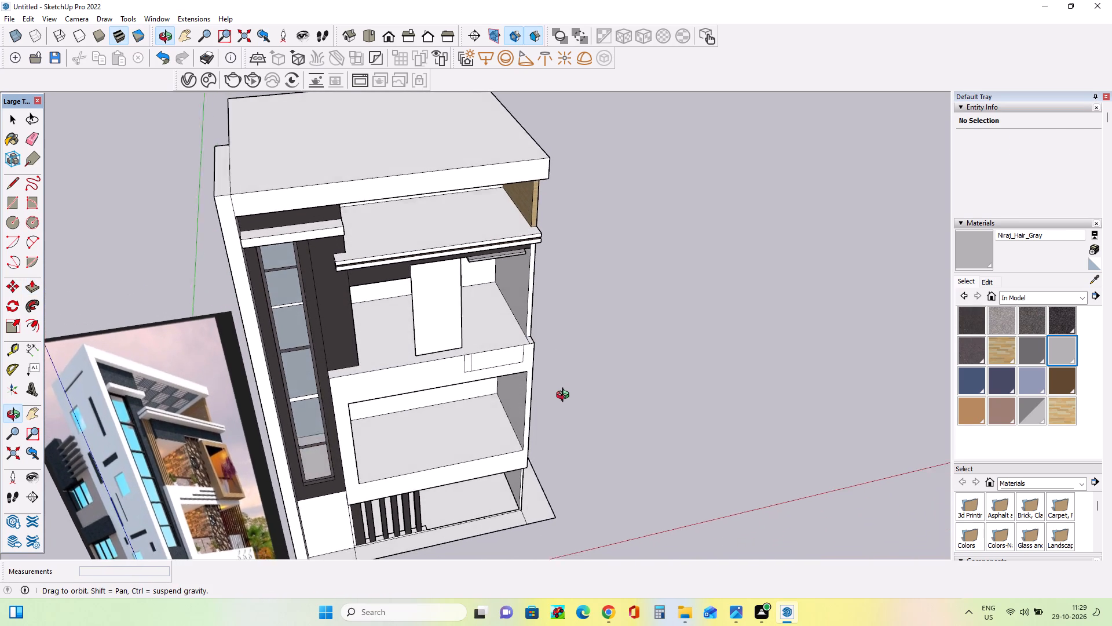
middle_click_drag(565, 396, 576, 274)
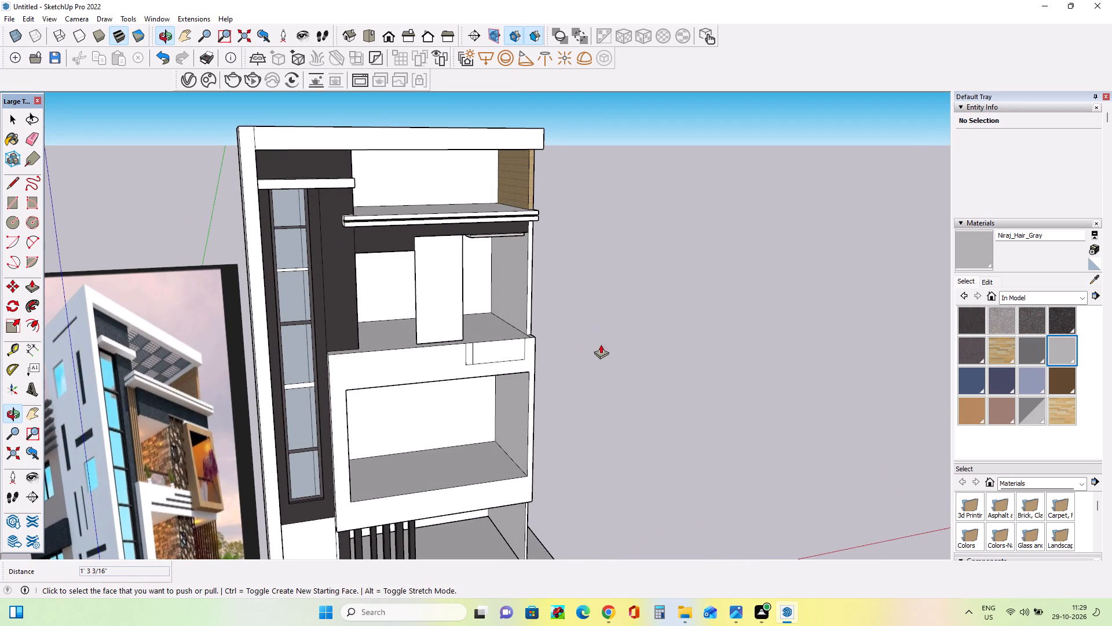
middle_click_drag(605, 348, 605, 239)
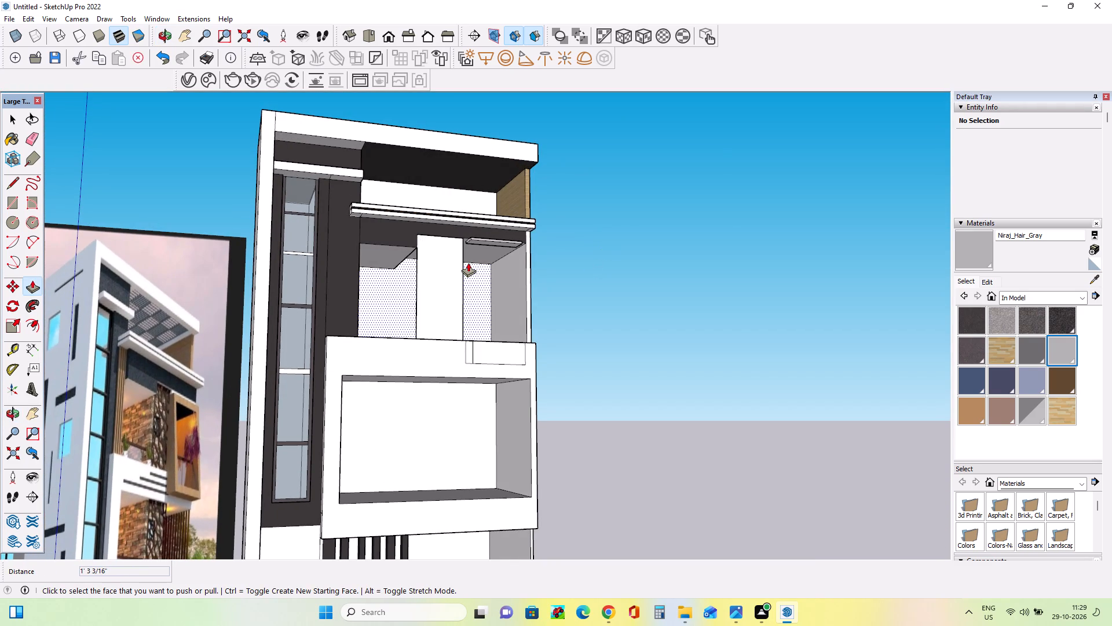
middle_click_drag(588, 341, 565, 354)
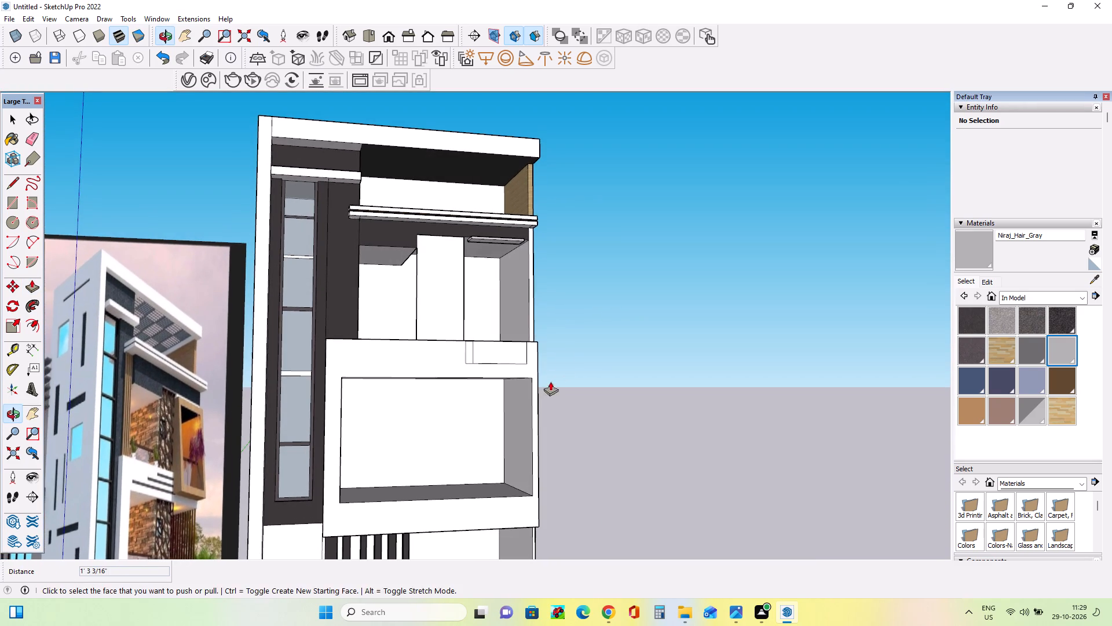
middle_click_drag(546, 385, 550, 415)
scroll(485, 404, "up", 1)
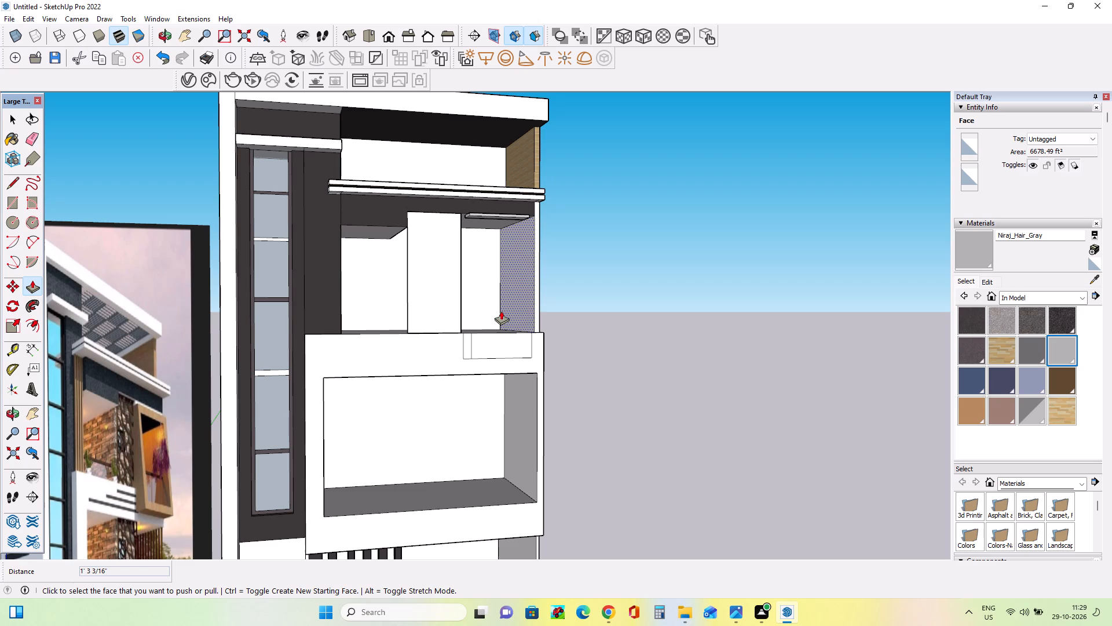
middle_click_drag(510, 251, 510, 240)
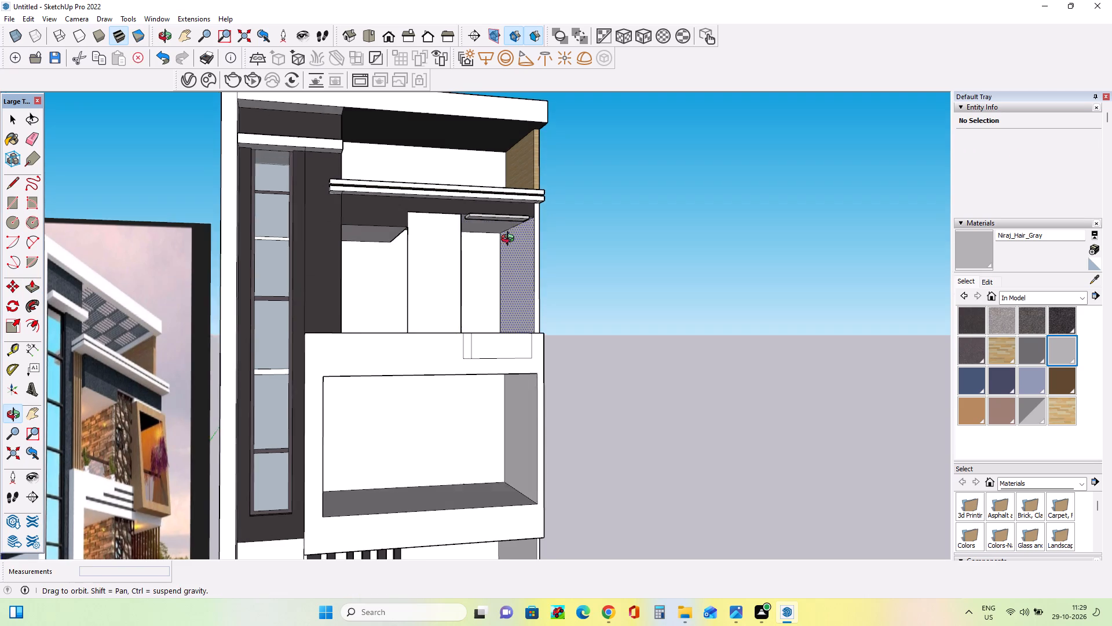
middle_click_drag(510, 240, 452, 385)
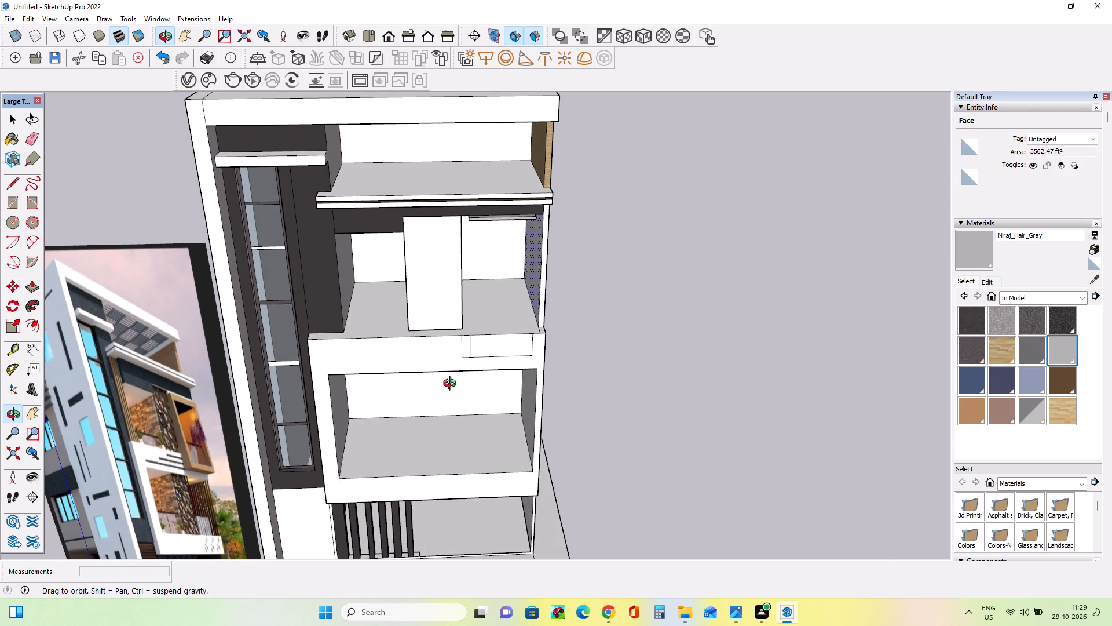
middle_click_drag(452, 385, 491, 396)
Erase the inner vertical line inside the rectangle outlined on the upper balcony parapet.
scroll(504, 384, "up", 1)
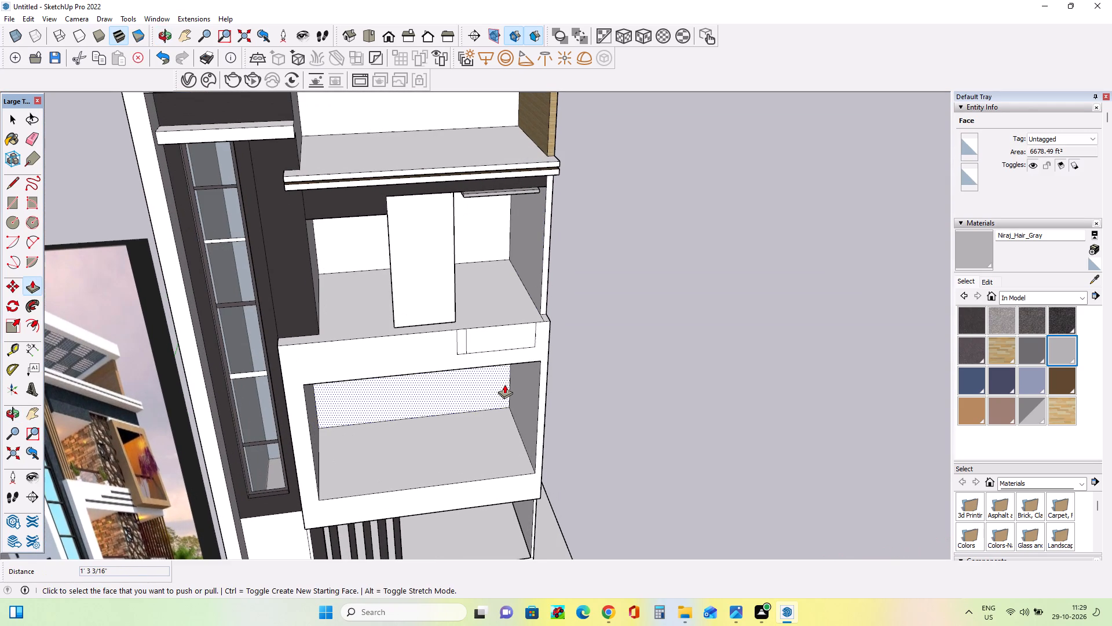
left_click(29, 136)
left_click_drag(465, 336, 477, 340)
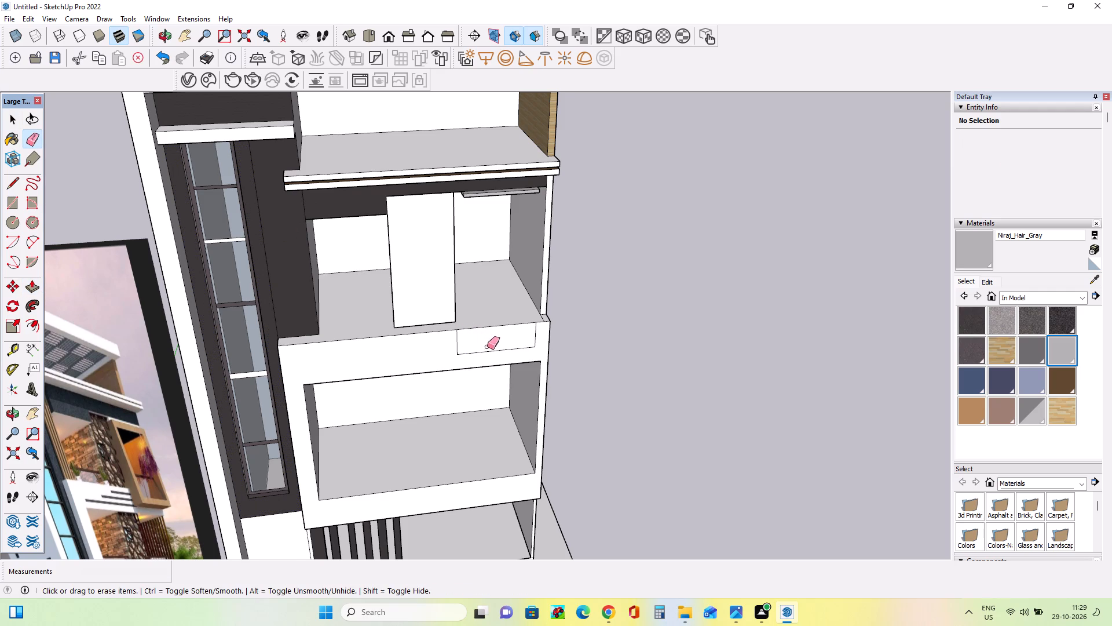
middle_click(485, 341)
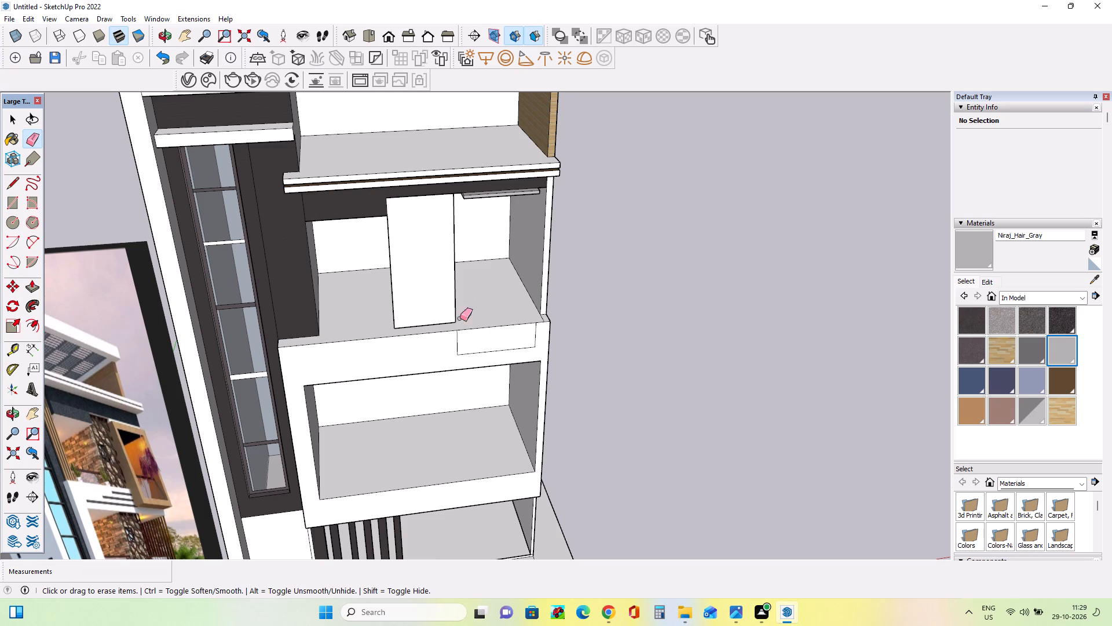
Compare the upper balcony's ceiling strip and parapet outline with the framed box in the reference image.
left_click(8, 206)
middle_click_drag(430, 354, 423, 331)
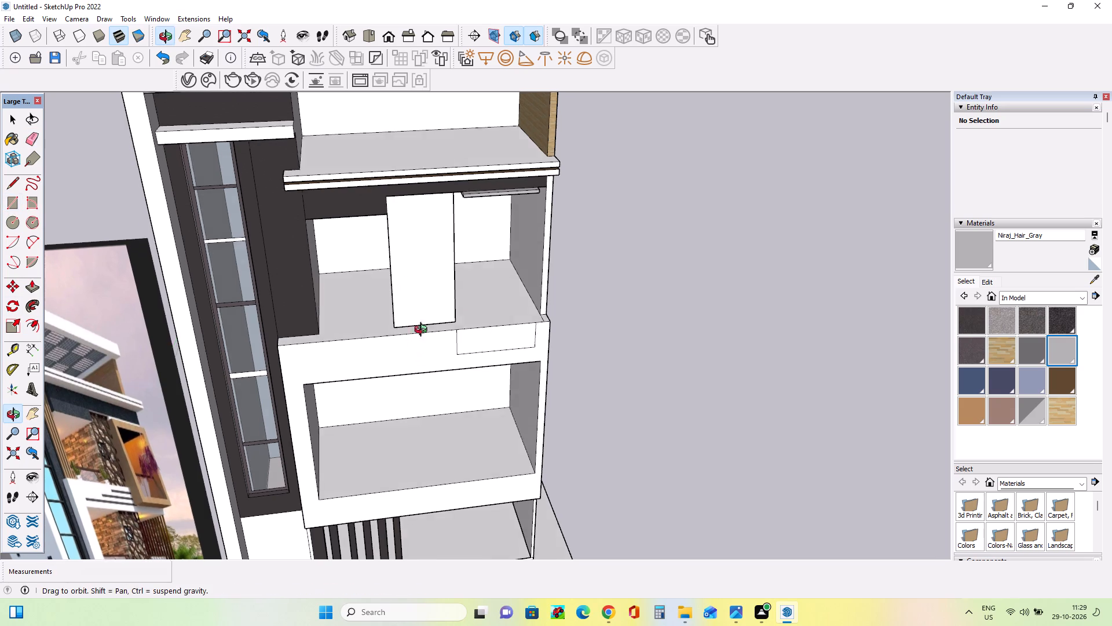
middle_click_drag(423, 331, 442, 167)
middle_click_drag(531, 256, 516, 333)
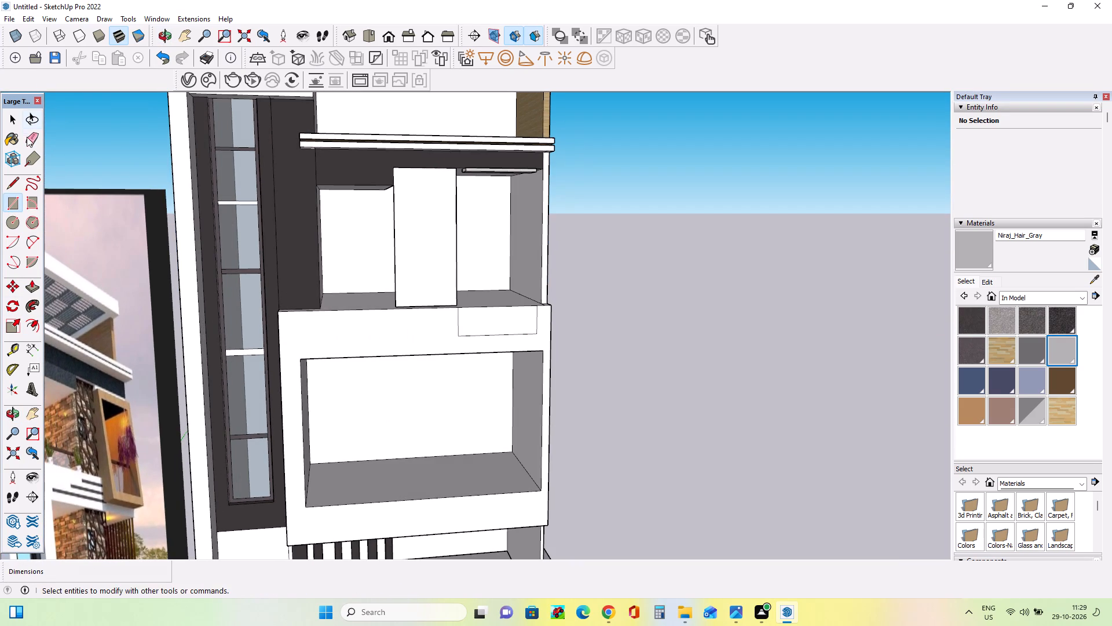
left_click(27, 138)
middle_click_drag(553, 179, 535, 270)
scroll(486, 199, "up", 7)
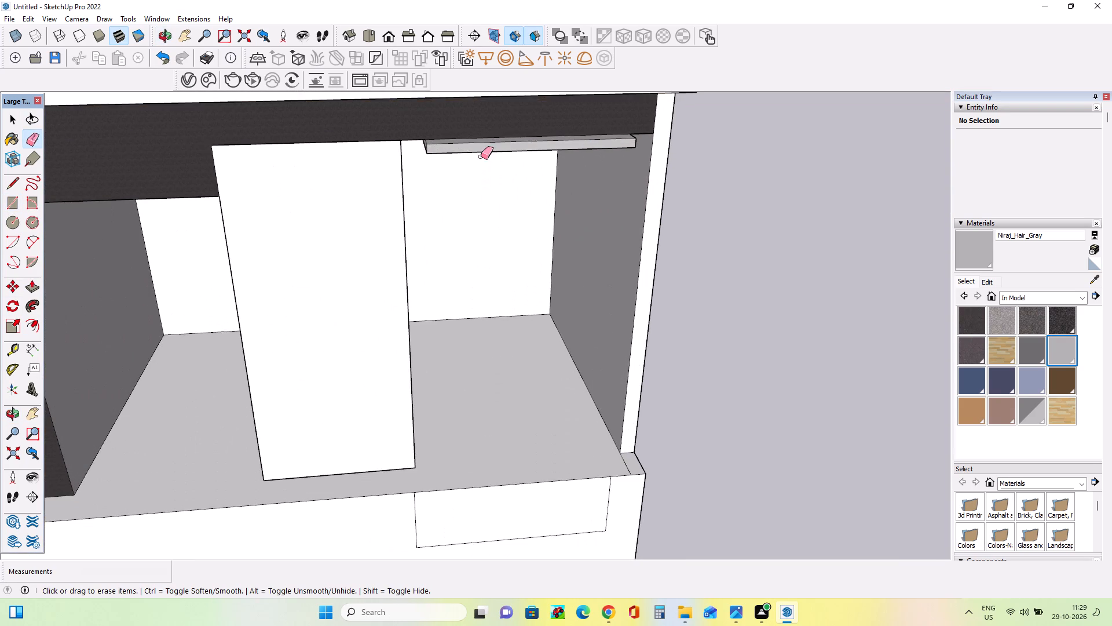
scroll(487, 157, "down", 3)
middle_click_drag(488, 151, 511, 21)
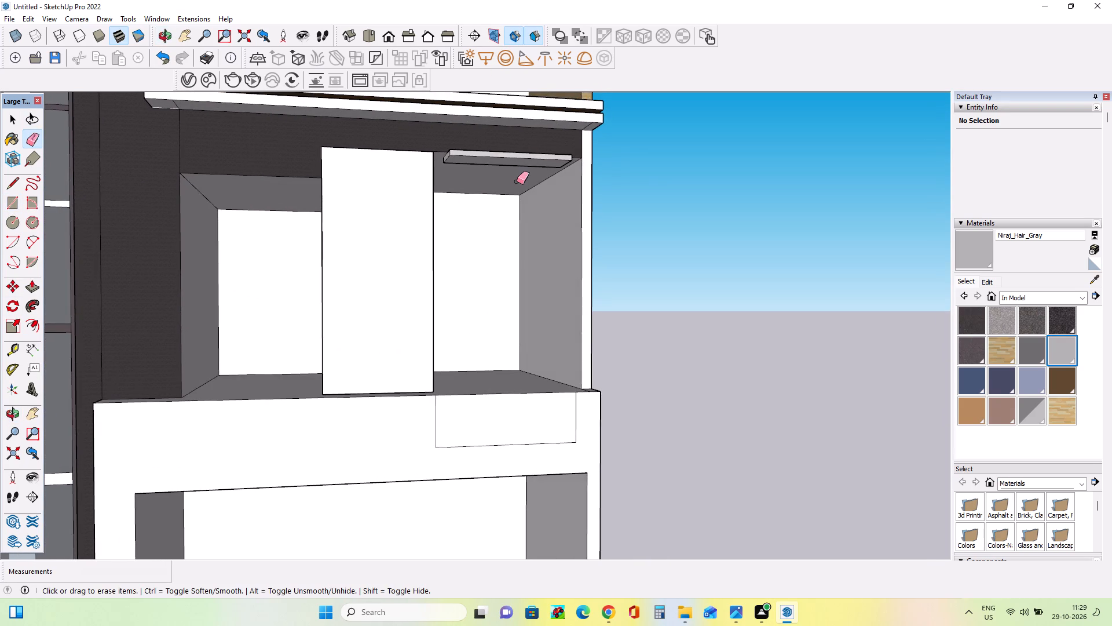
scroll(517, 181, "down", 3)
middle_click_drag(517, 193, 526, 219)
scroll(526, 219, "down", 3)
middle_click_drag(536, 240, 521, 205)
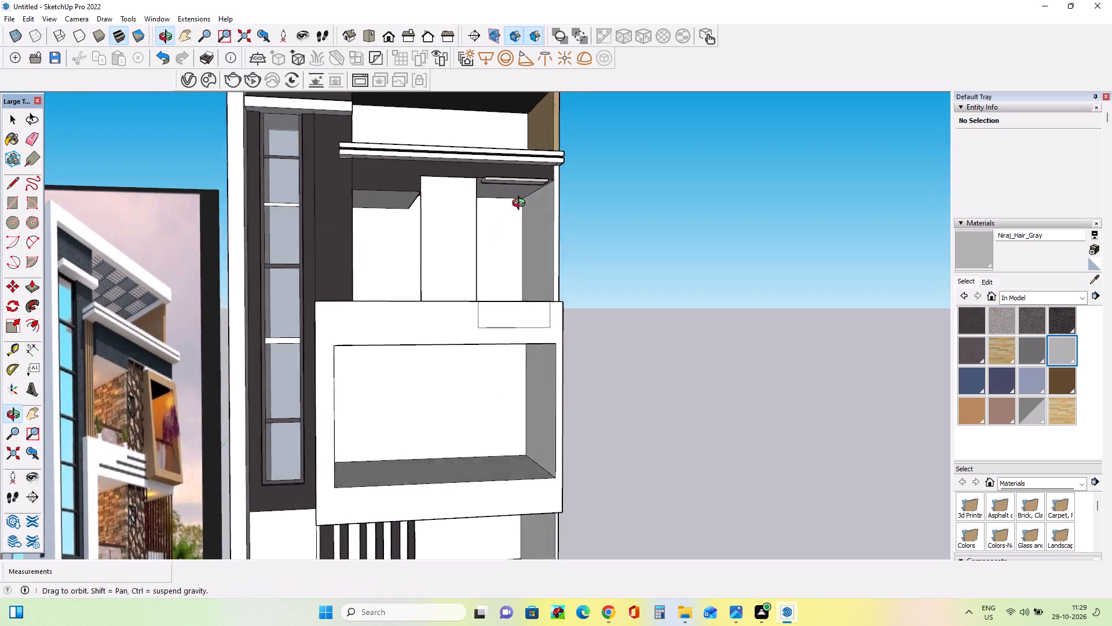
middle_click_drag(521, 205, 520, 195)
scroll(520, 195, "down", 1)
middle_click_drag(540, 225, 540, 212)
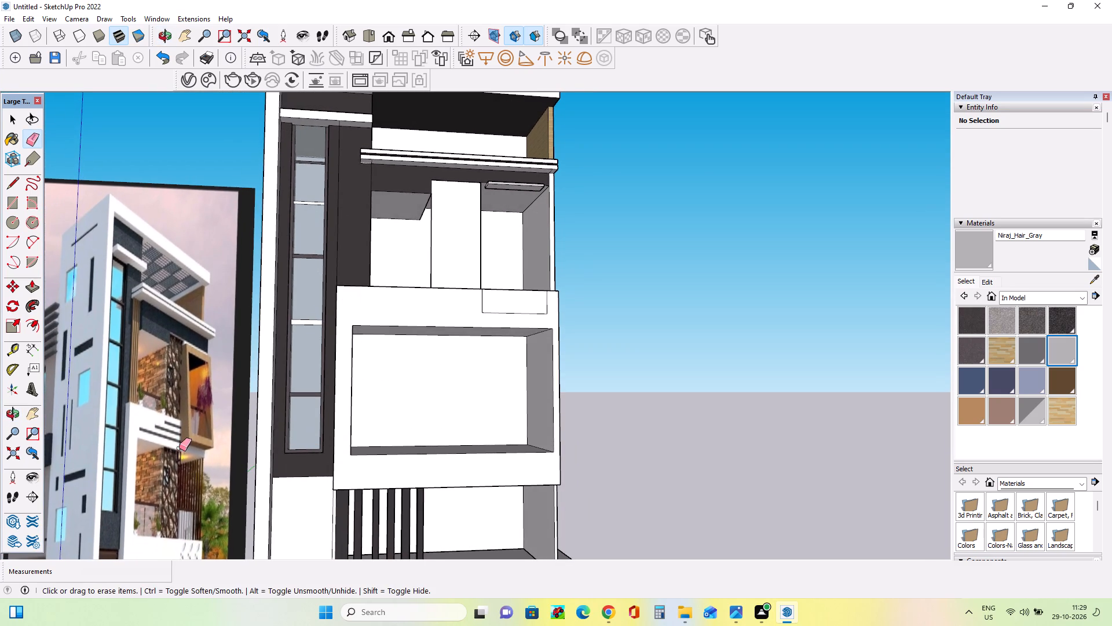
scroll(179, 446, "up", 9)
scroll(199, 398, "down", 8)
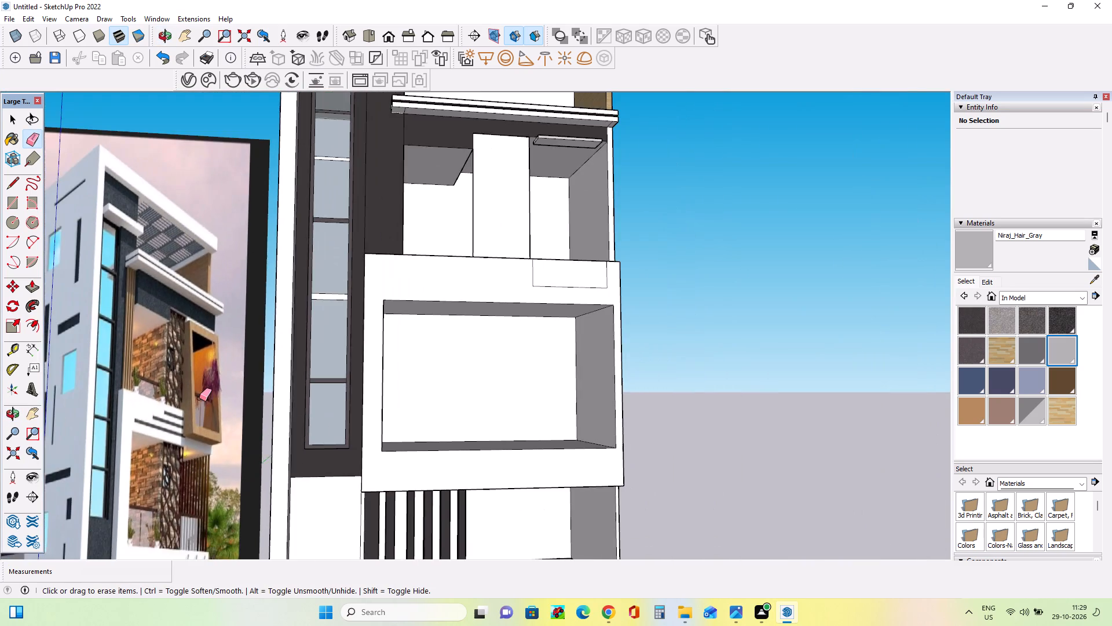
scroll(199, 398, "down", 4)
middle_click_drag(453, 356, 462, 382)
middle_click_drag(479, 212, 496, 235)
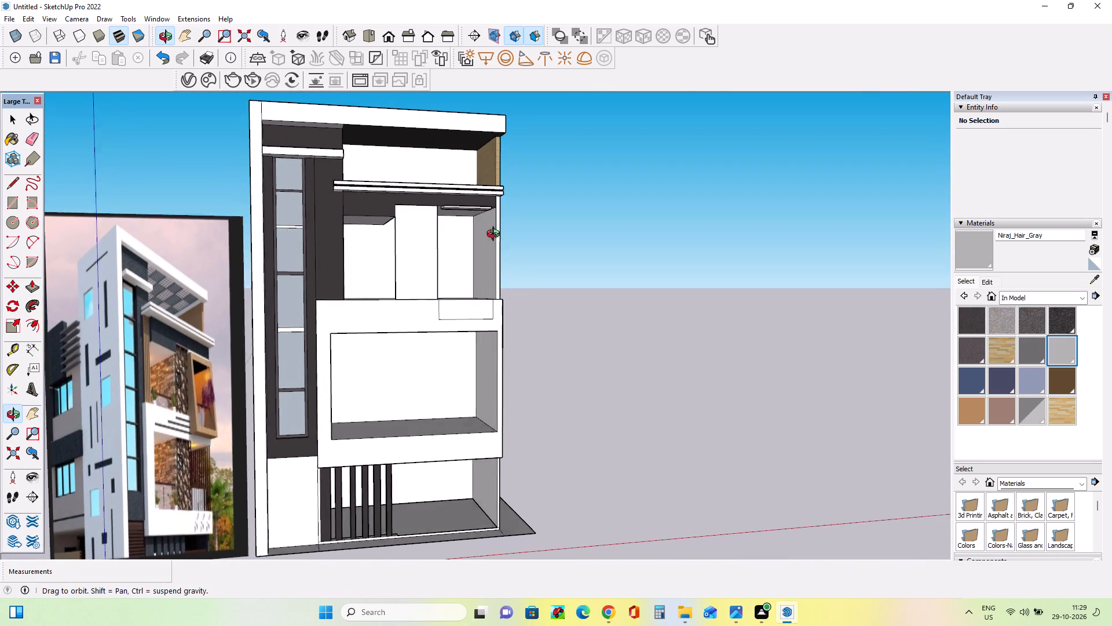
middle_click_drag(496, 235, 503, 249)
Pull the underside of the upper balcony's ceiling strip down about 58' 5" to the parapet top.
left_click(9, 196)
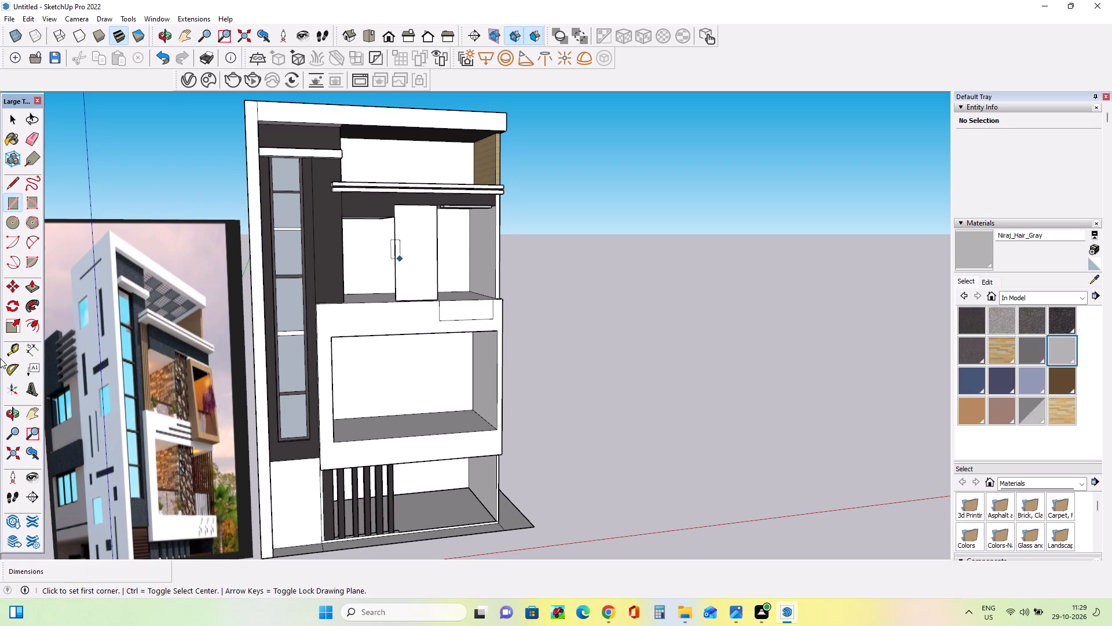
left_click(27, 291)
middle_click_drag(383, 323, 397, 184)
scroll(436, 232, "up", 2)
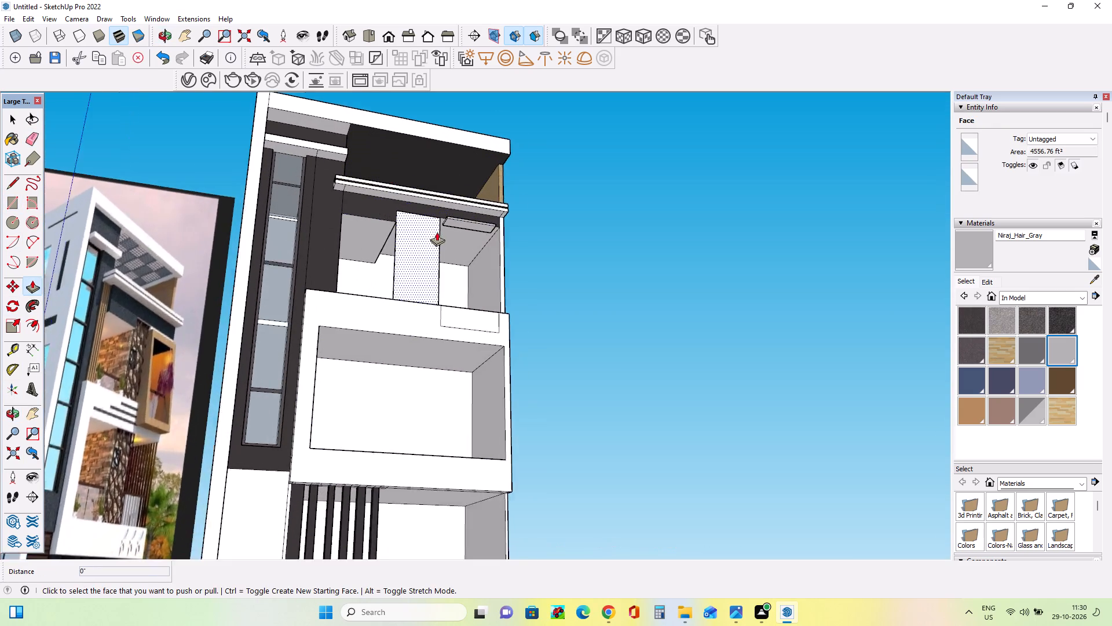
scroll(437, 232, "up", 1)
left_click(462, 227)
left_click_drag(462, 226, 465, 316)
left_click_drag(472, 223, 479, 331)
Pull the new balcony block's front face forward to the parapet's front edge.
middle_click_drag(471, 331, 475, 508)
scroll(480, 308, "up", 4)
middle_click_drag(475, 315, 245, 355)
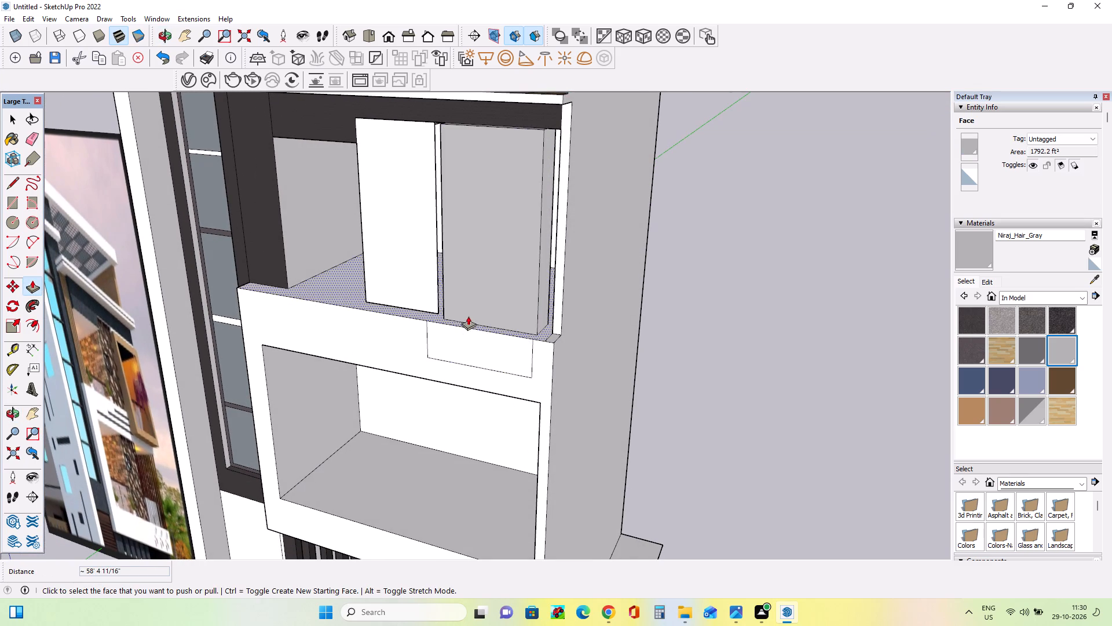
left_click_drag(469, 310, 460, 322)
Pull the block's side face next to the narrower panel out about 4' 1" to the edge of the parapet outline.
middle_click_drag(482, 358, 701, 360)
scroll(546, 325, "up", 3)
left_click_drag(534, 307, 528, 316)
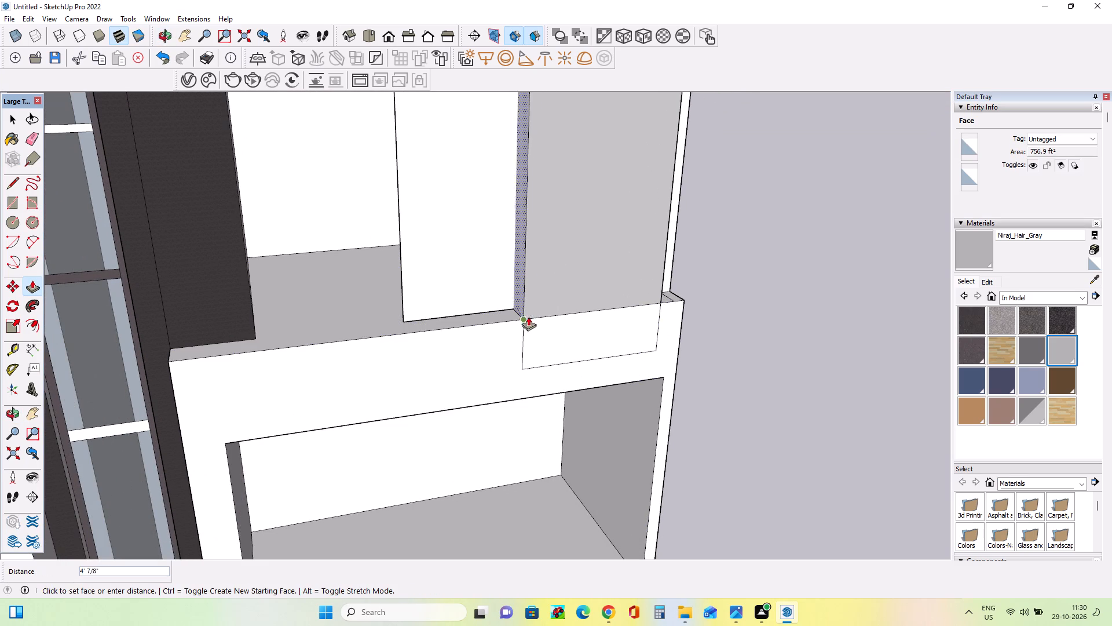
left_click_drag(528, 316, 524, 322)
Examine the framed box in the reference image and compare it with the balcony block and parapet outline.
middle_click_drag(489, 329, 433, 312)
scroll(459, 317, "down", 8)
middle_click_drag(473, 337, 484, 361)
scroll(176, 442, "up", 13)
scroll(178, 438, "down", 8)
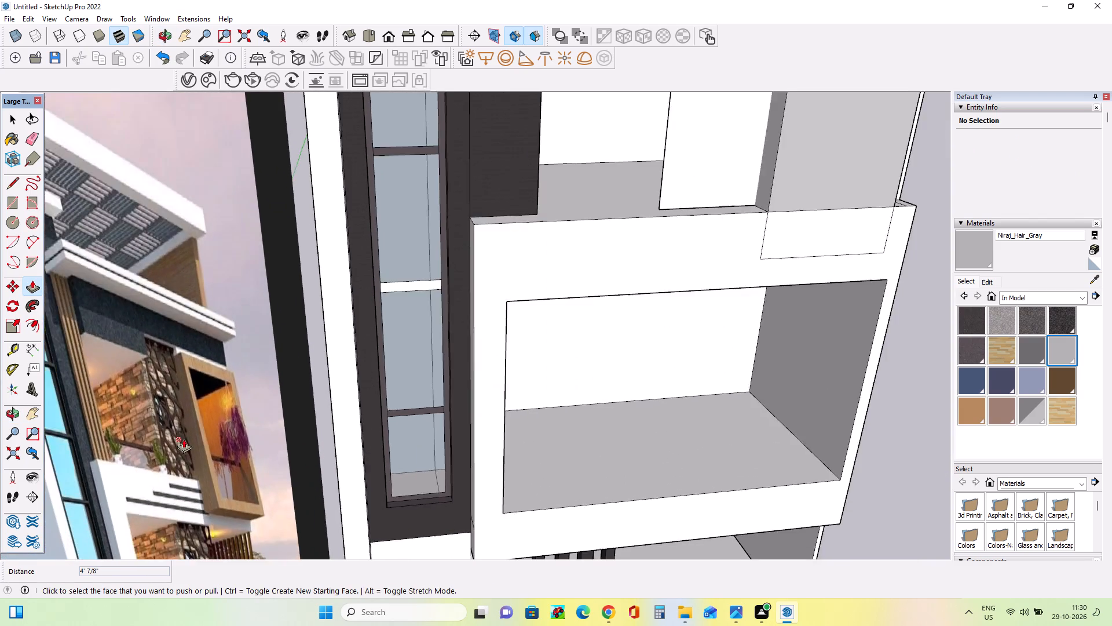
scroll(184, 439, "down", 9)
middle_click_drag(433, 388, 415, 290)
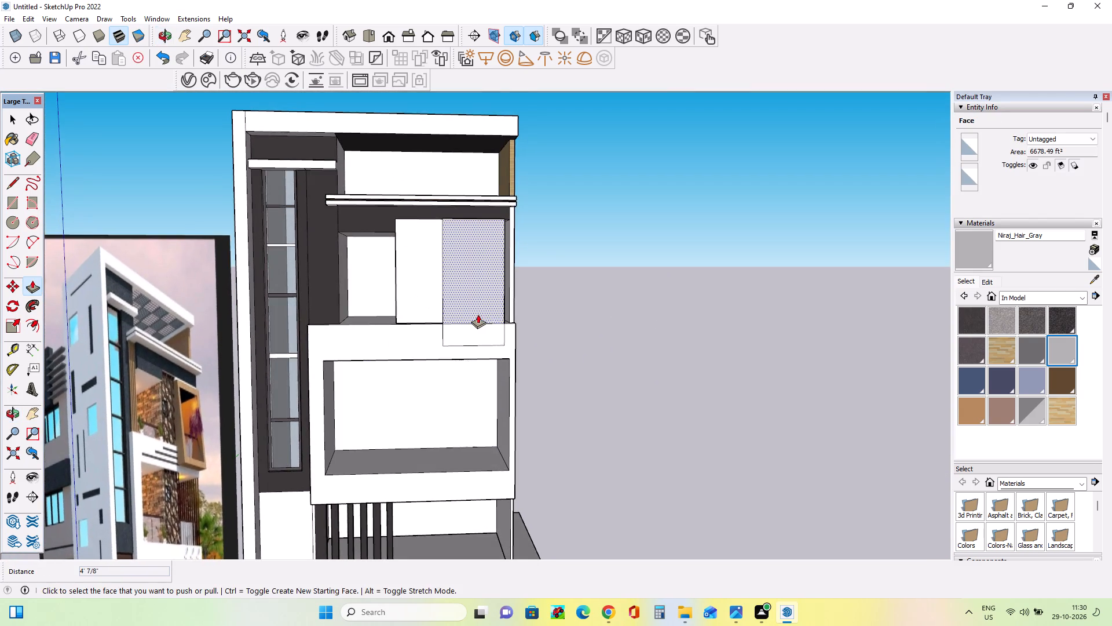
scroll(486, 314, "up", 1)
middle_click_drag(488, 320, 506, 355)
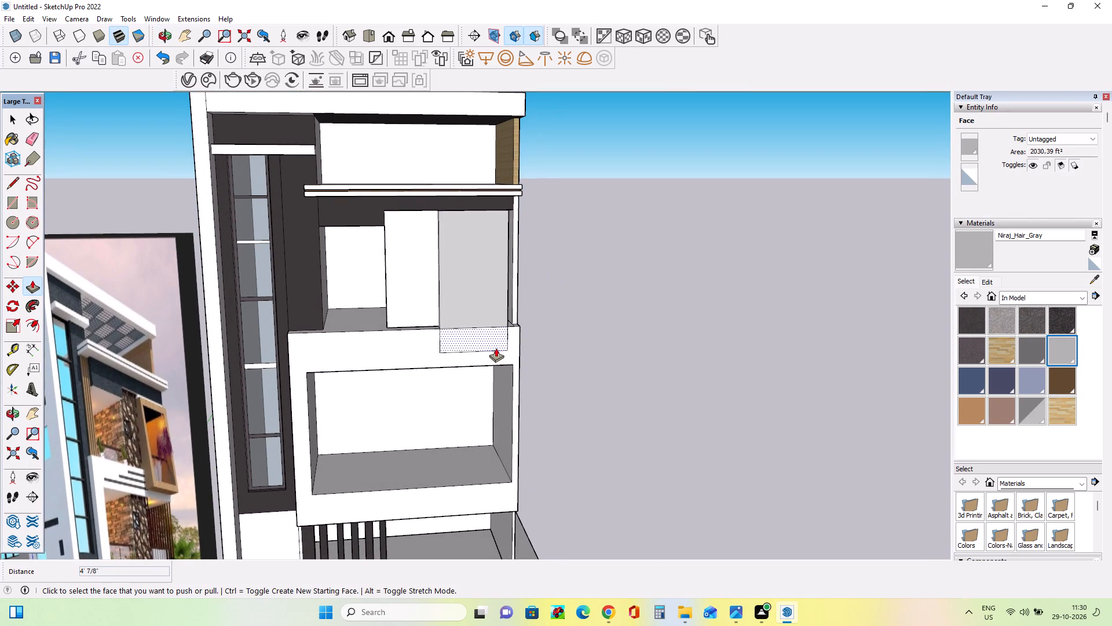
Offset the balcony block's front face inward about 2' to outline its frame.
middle_click_drag(463, 339, 649, 344)
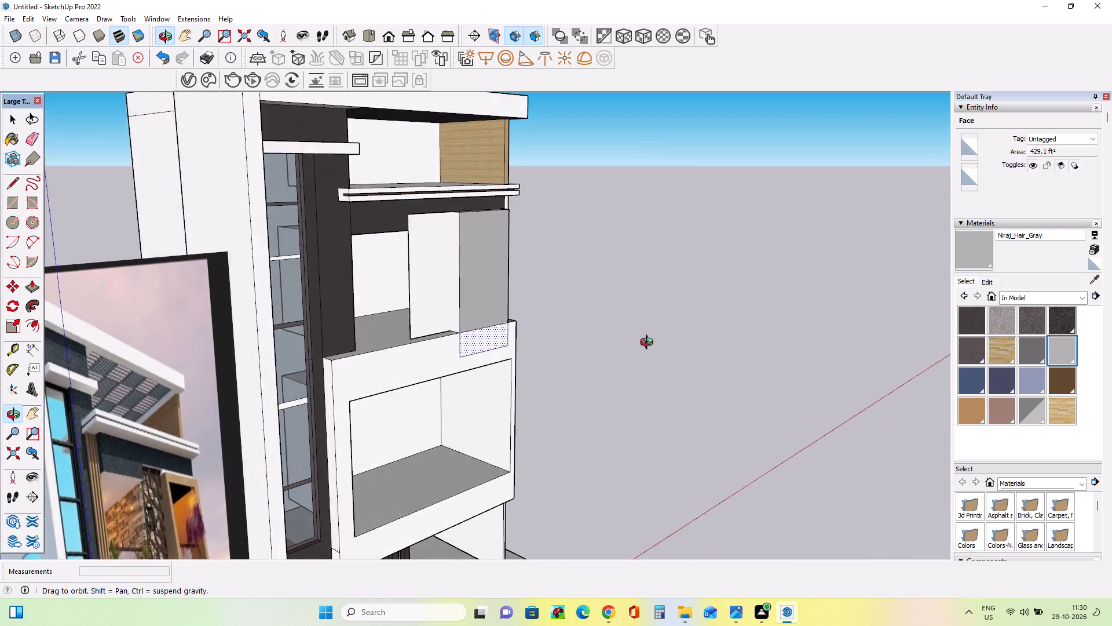
middle_click_drag(649, 344, 487, 367)
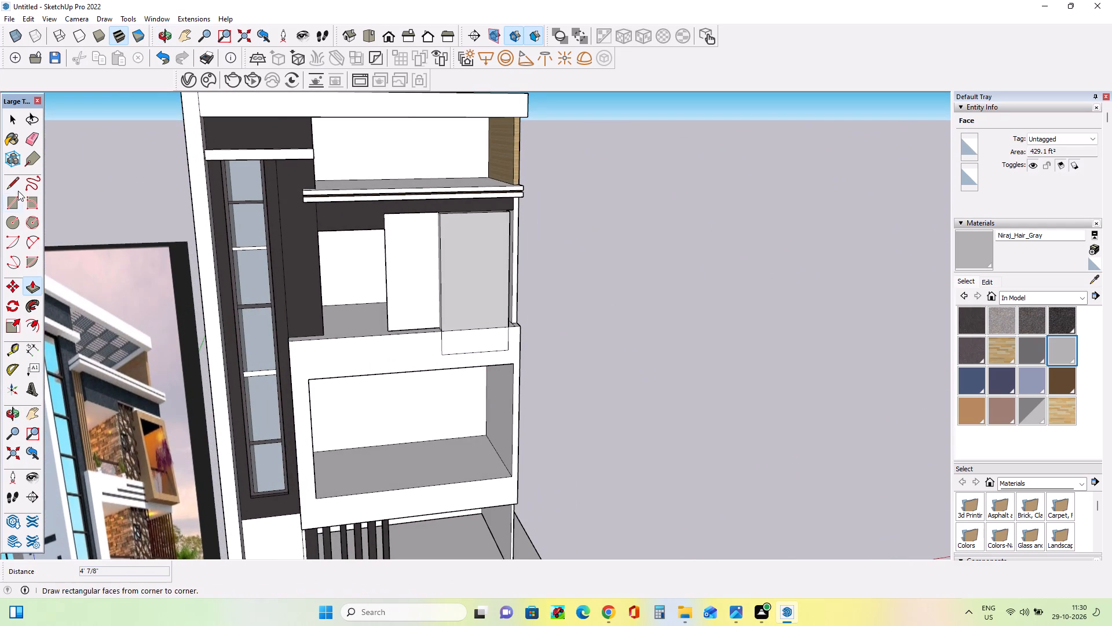
left_click(13, 202)
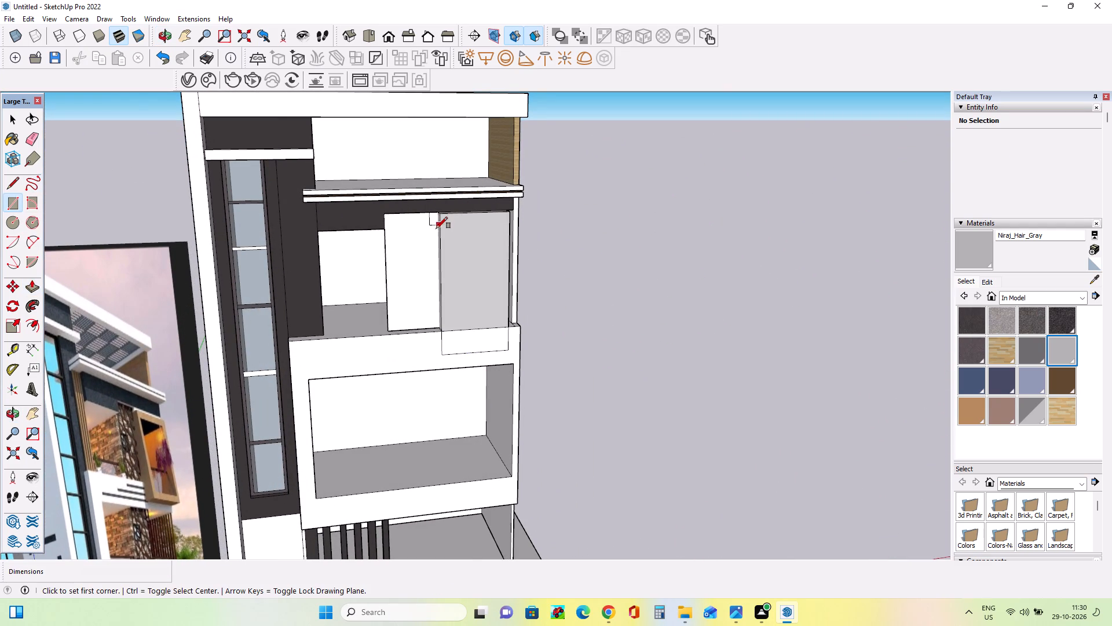
scroll(436, 228, "up", 5)
scroll(452, 225, "down", 7)
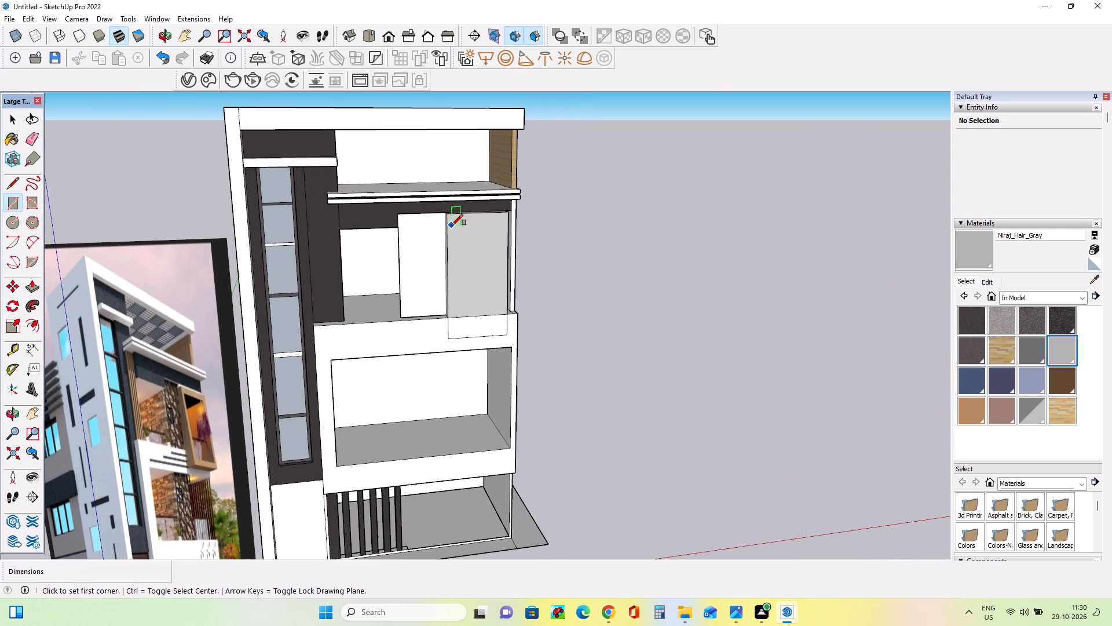
left_click(33, 324)
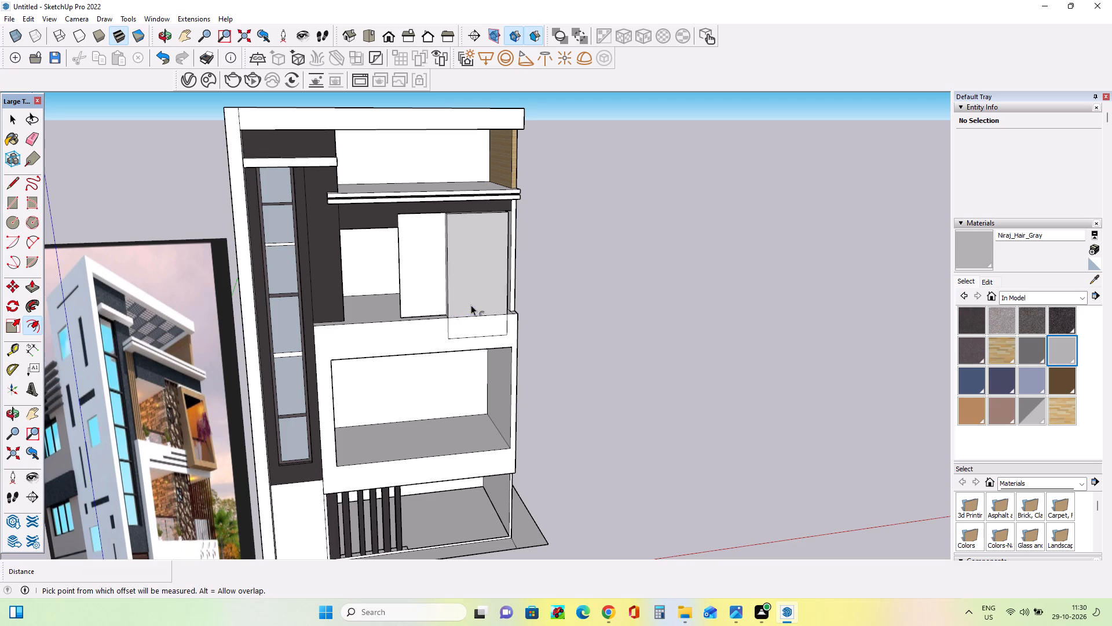
left_click_drag(478, 293, 477, 276)
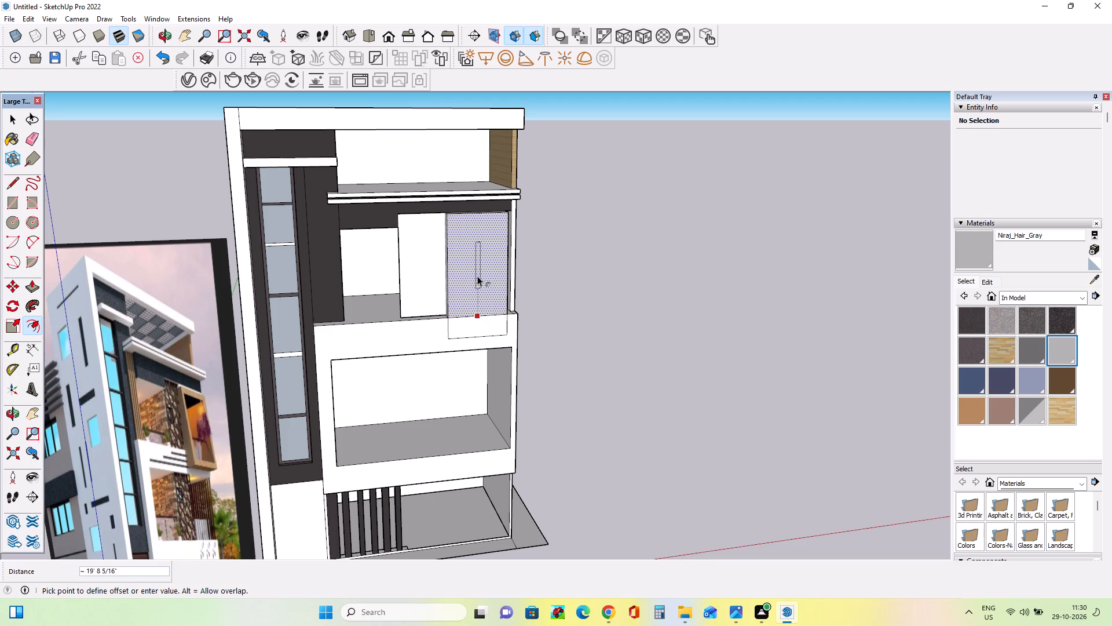
left_click_drag(477, 276, 459, 312)
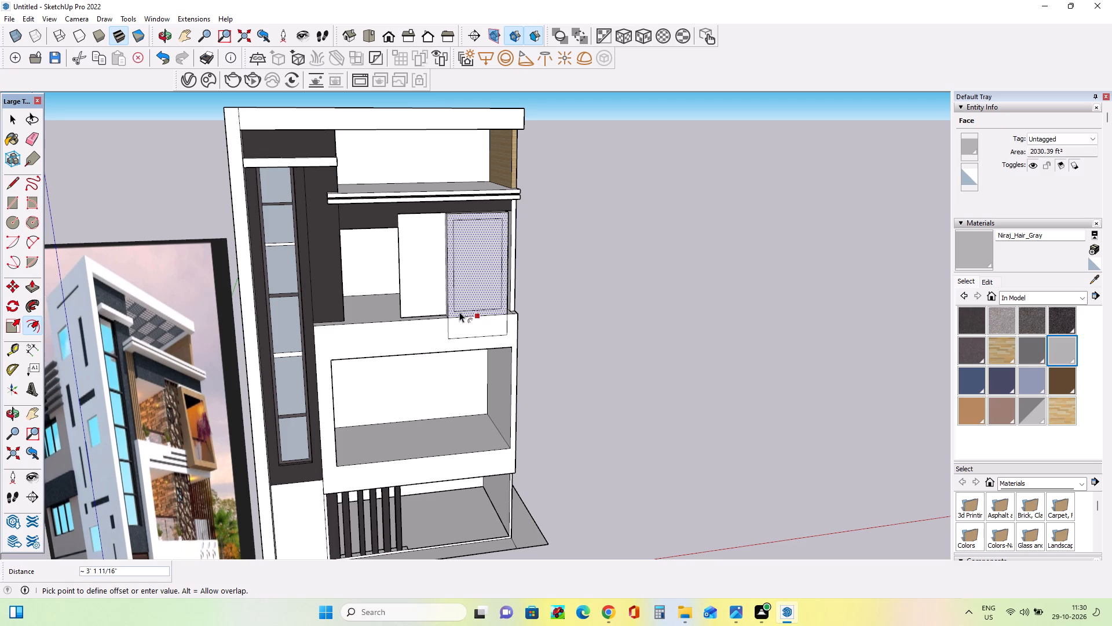
left_click_drag(459, 312, 463, 314)
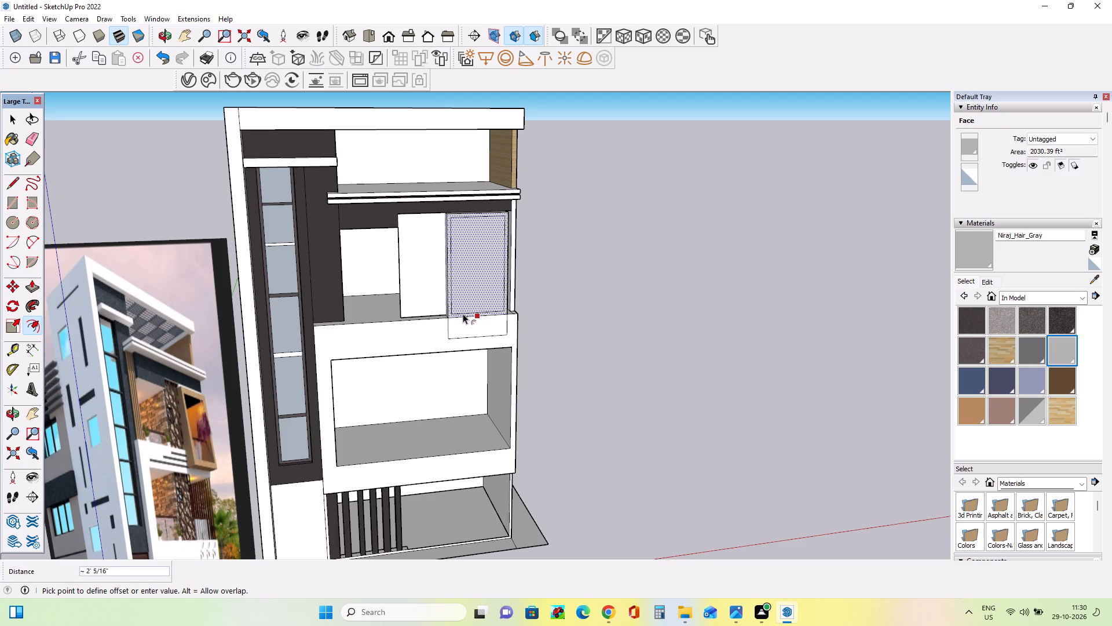
left_click_drag(463, 314, 464, 313)
Offset the outline on the parapet below the block inward by a similar small frame width.
middle_click_drag(482, 344, 480, 359)
scroll(462, 336, "up", 8)
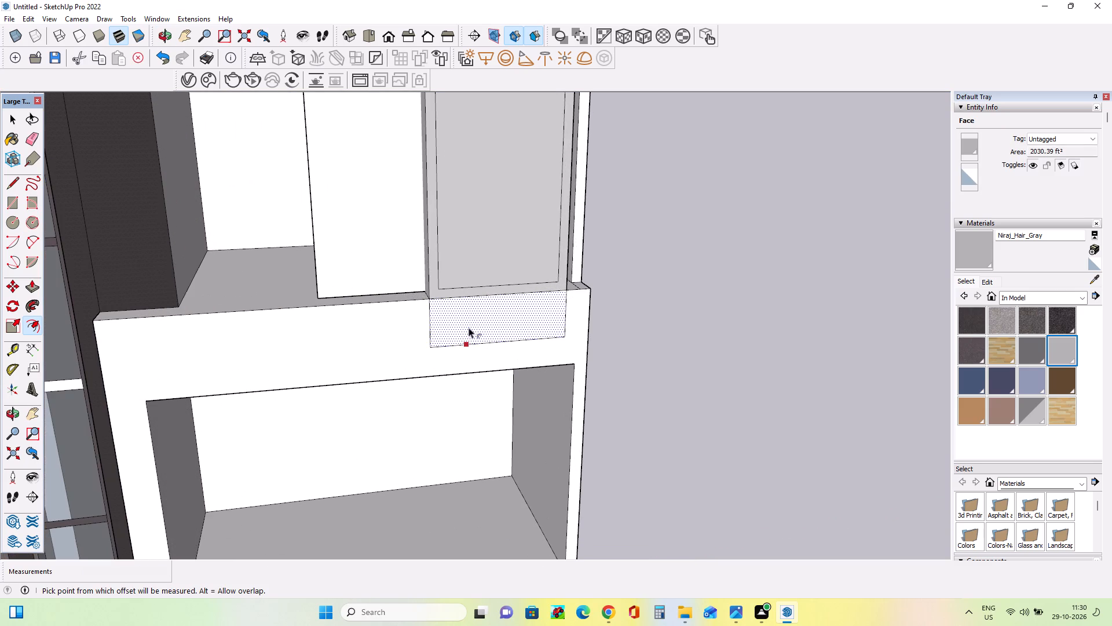
left_click_drag(478, 322, 455, 341)
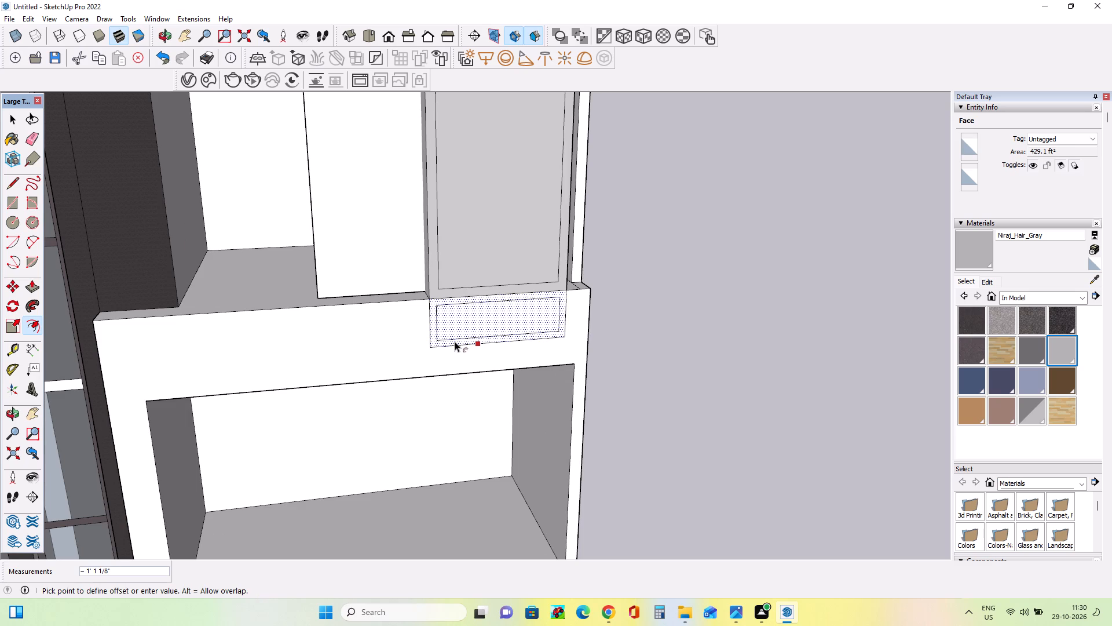
left_click_drag(455, 341, 469, 337)
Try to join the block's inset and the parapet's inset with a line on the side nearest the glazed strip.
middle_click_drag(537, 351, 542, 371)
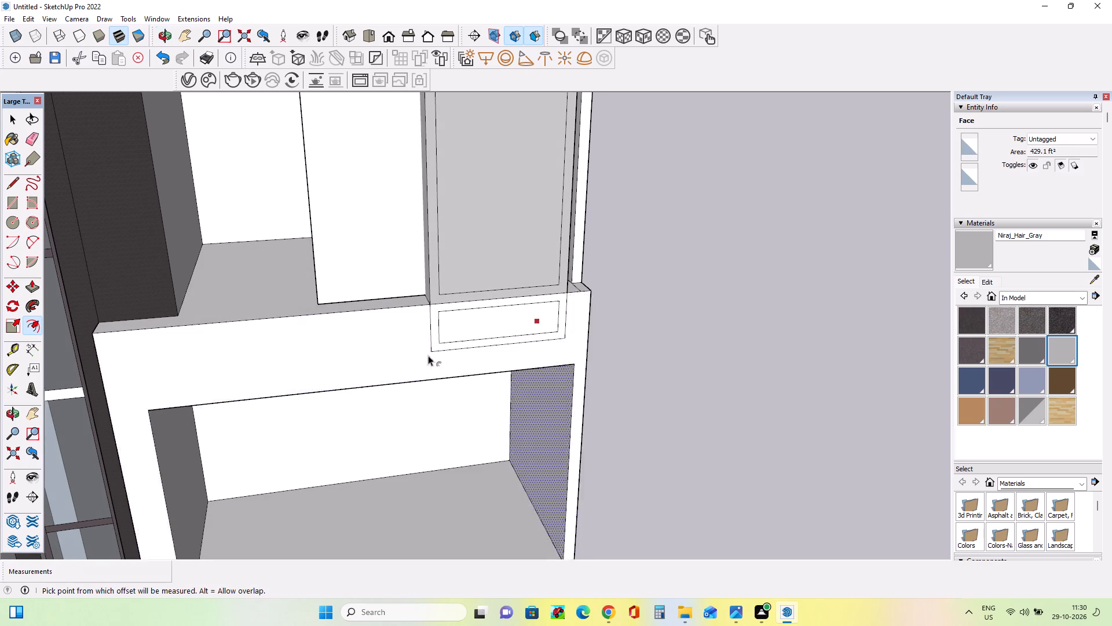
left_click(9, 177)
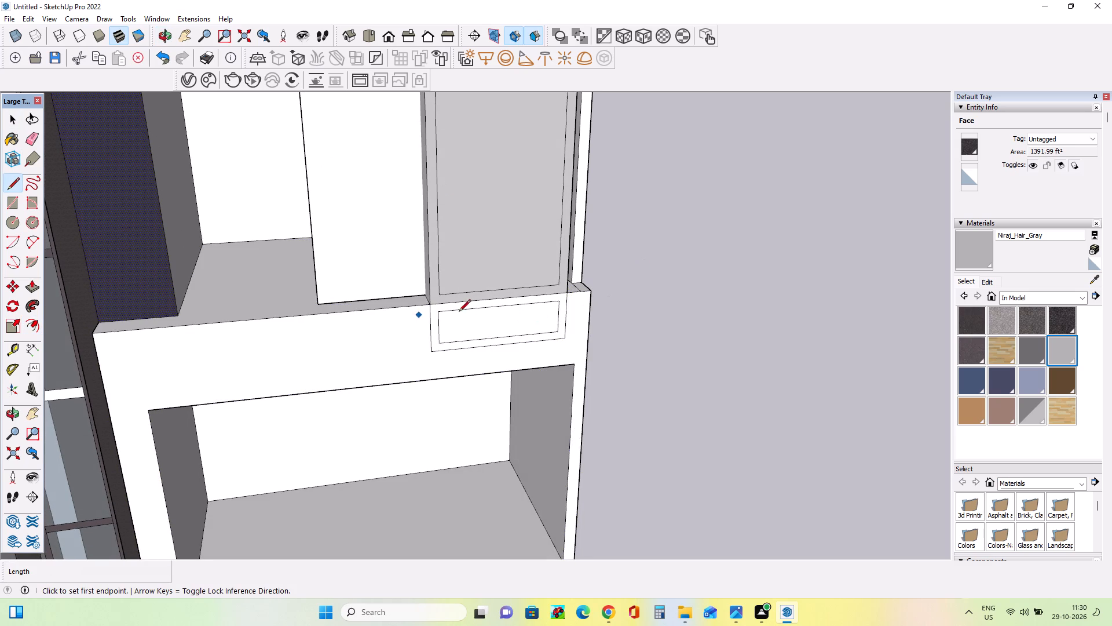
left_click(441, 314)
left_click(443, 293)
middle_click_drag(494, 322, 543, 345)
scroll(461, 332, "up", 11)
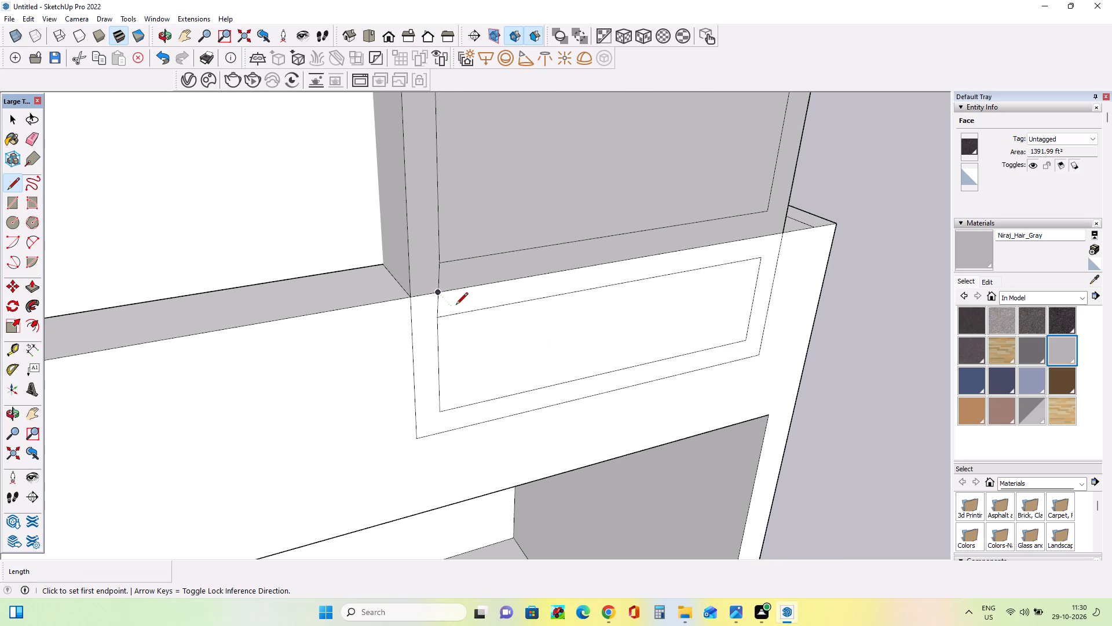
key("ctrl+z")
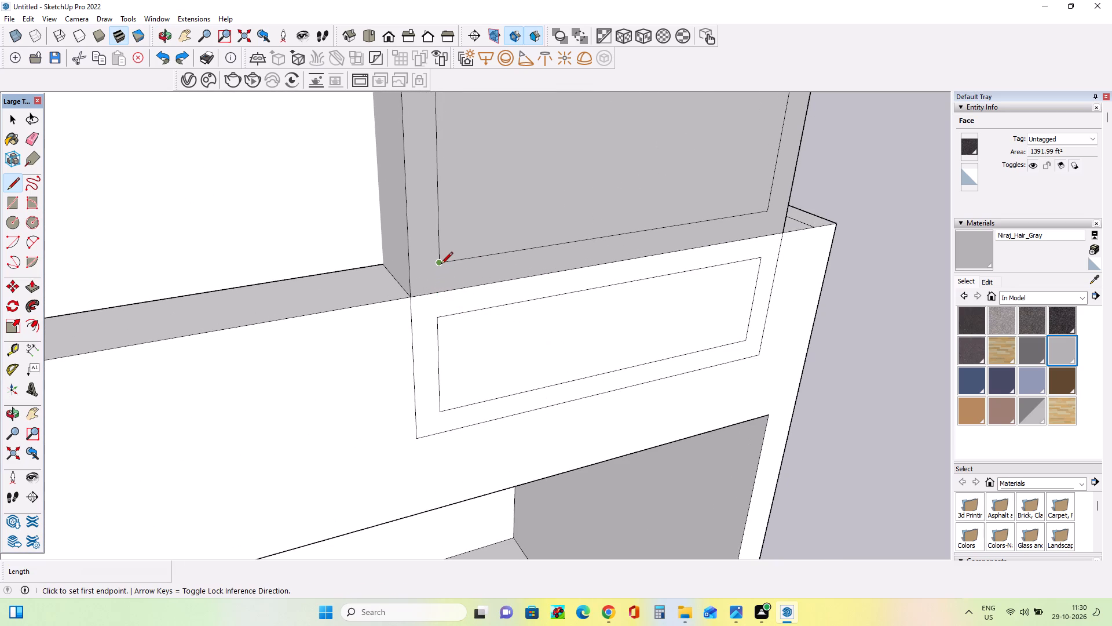
Draw two lines, each about 12' 8" long, from the block inset's bottom corners down to the parapet inset's bottom edge.
left_click(441, 265)
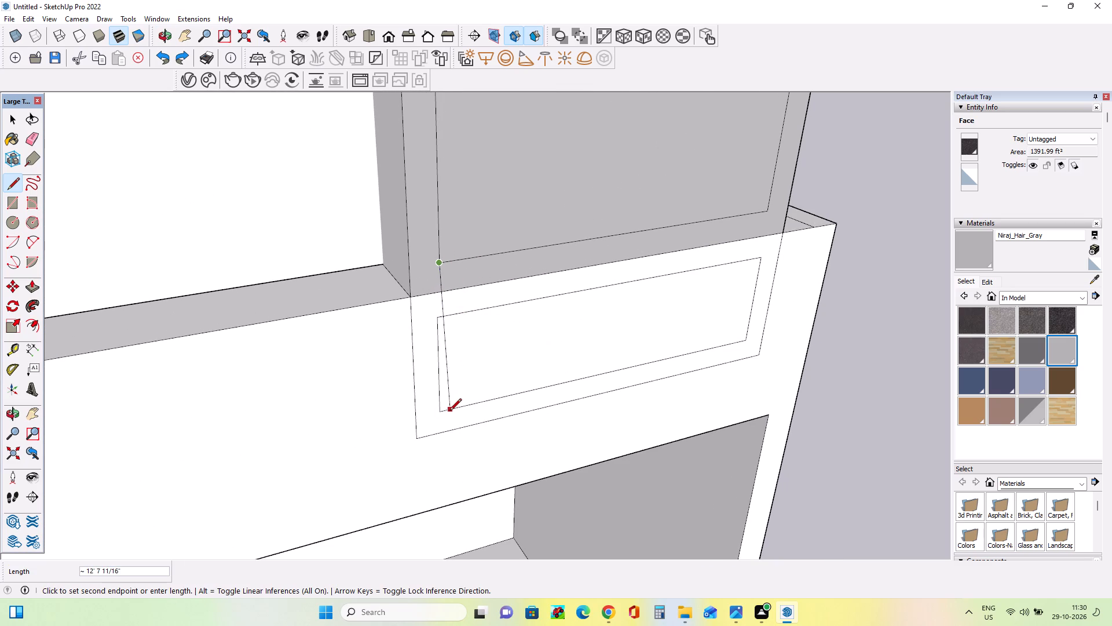
left_click(449, 413)
middle_click_drag(529, 374, 424, 351)
scroll(391, 304, "down", 4)
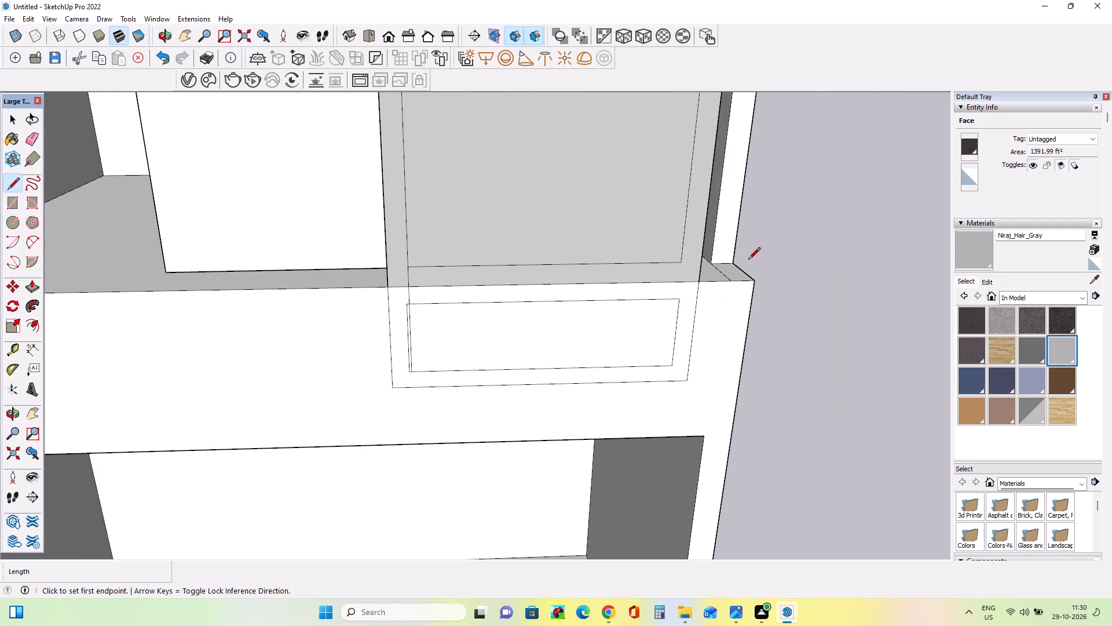
left_click(681, 262)
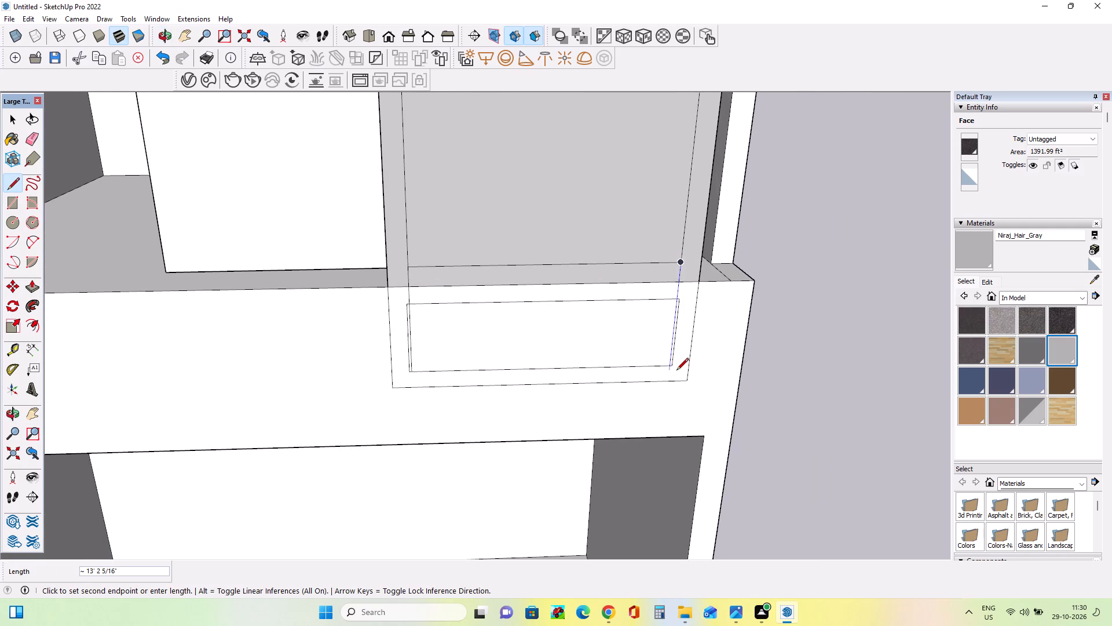
scroll(671, 366, "up", 2)
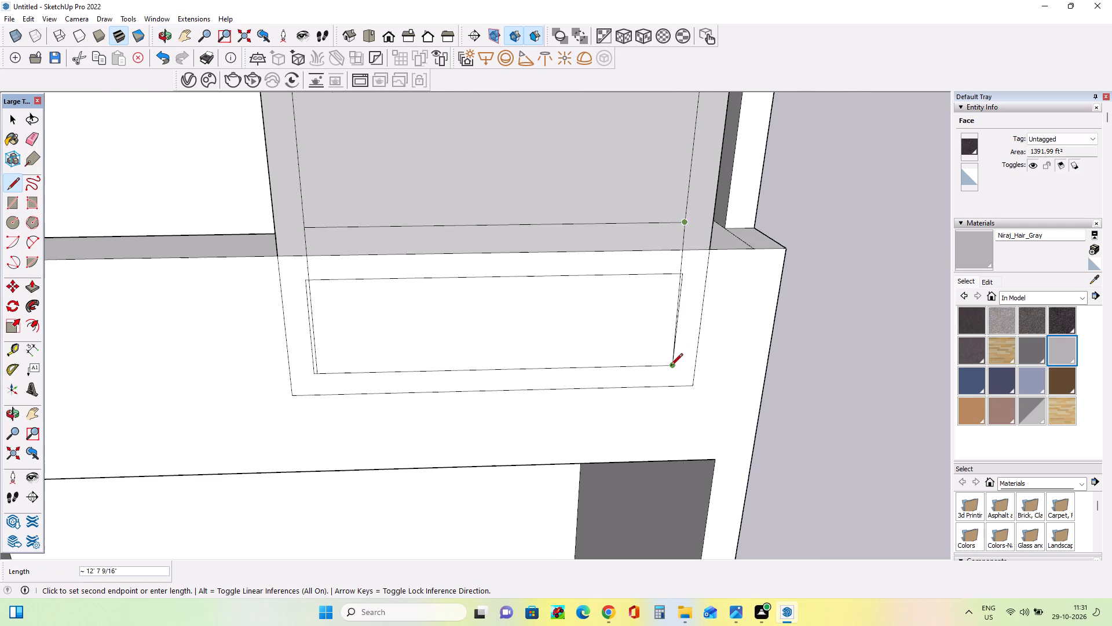
scroll(671, 366, "up", 4)
left_click(666, 366)
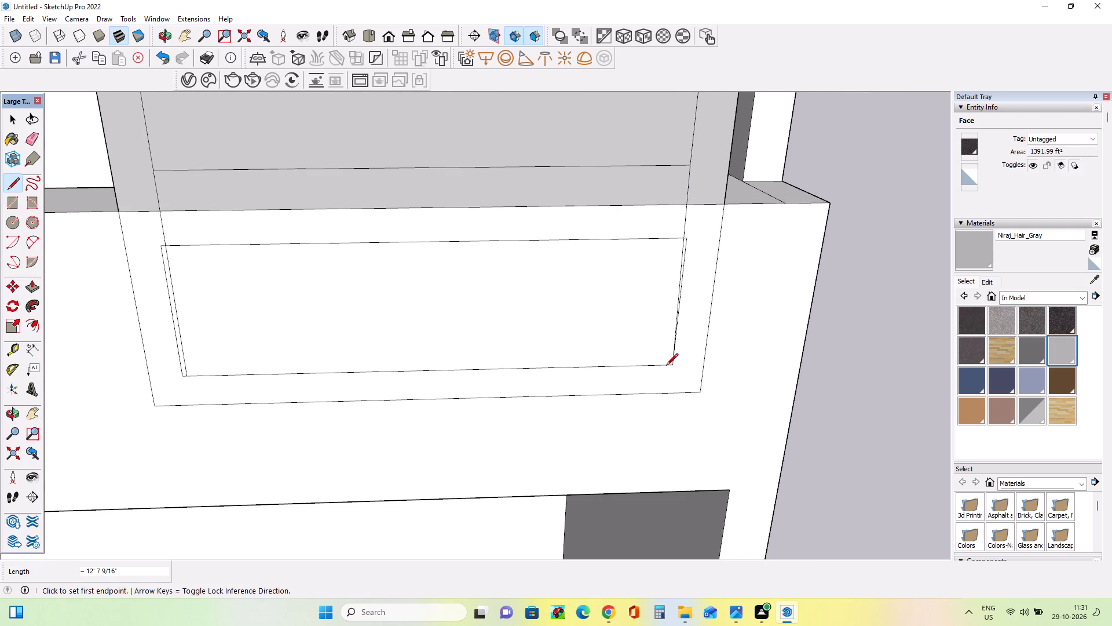
key("ctrl+z")
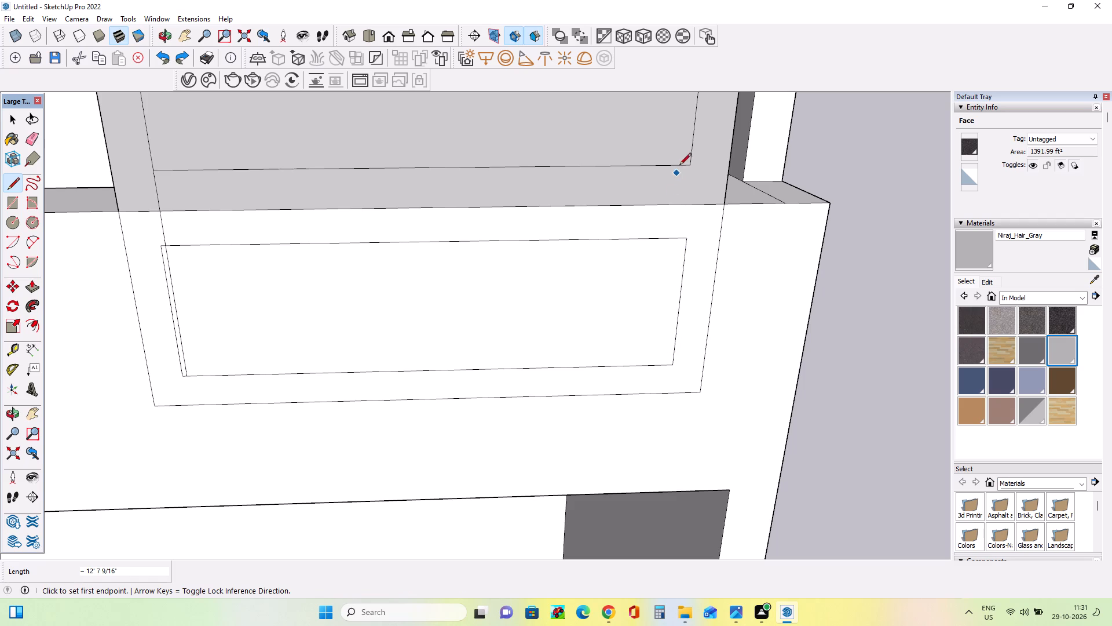
left_click(687, 164)
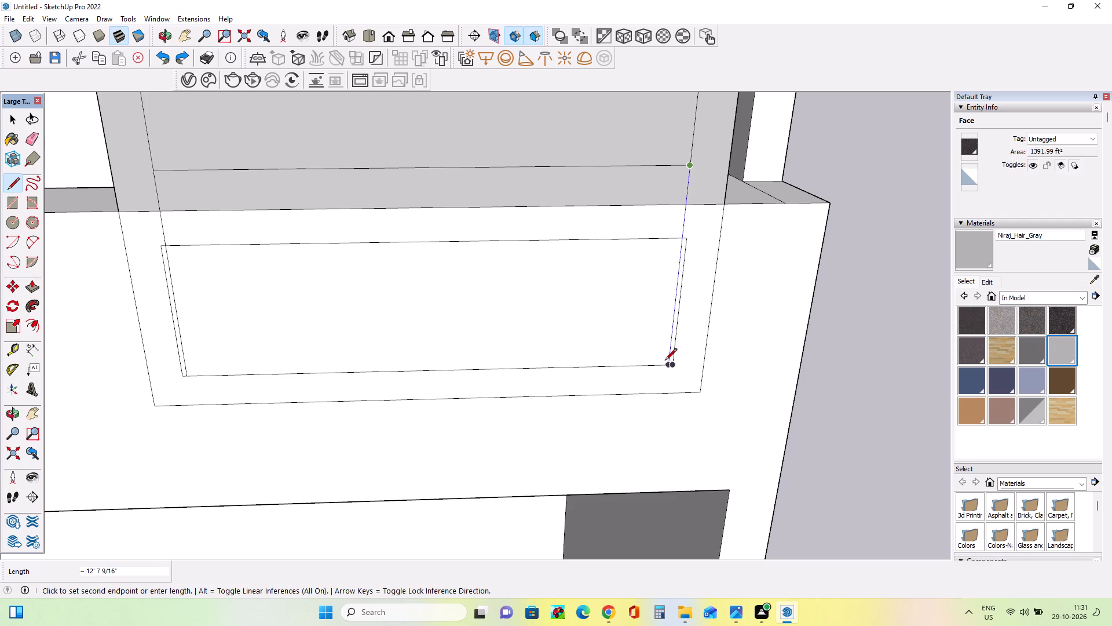
left_click(664, 363)
Erase the parapet inset's original side edge and leftover corner stub on the side nearest the glazed strip.
middle_click_drag(700, 350, 701, 279)
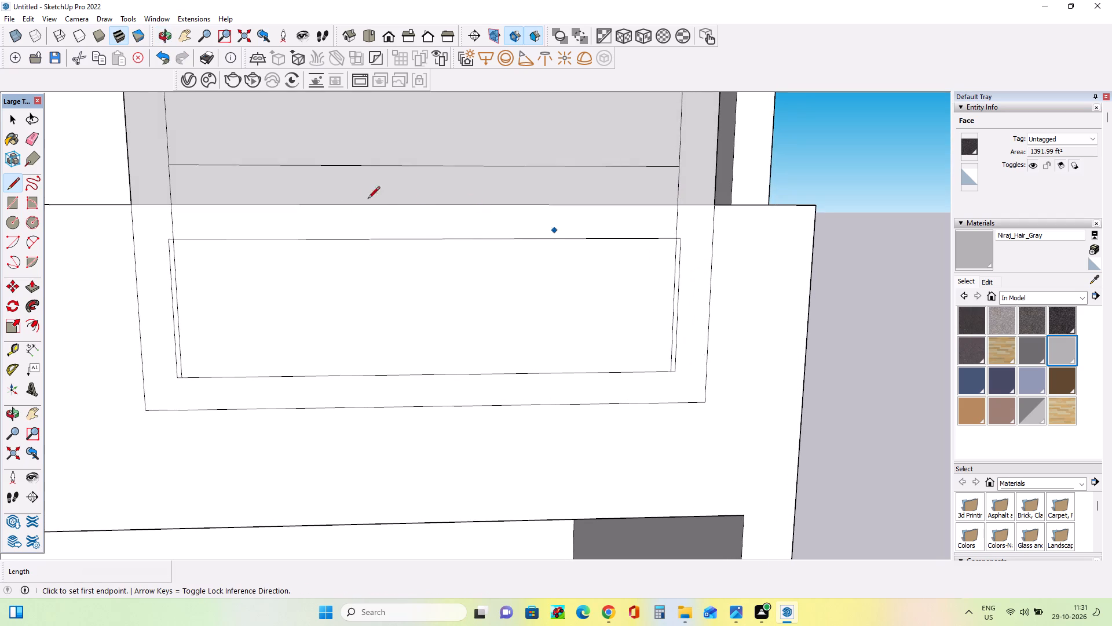
scroll(381, 231, "down", 6)
scroll(570, 224, "down", 3)
middle_click_drag(616, 267, 623, 283)
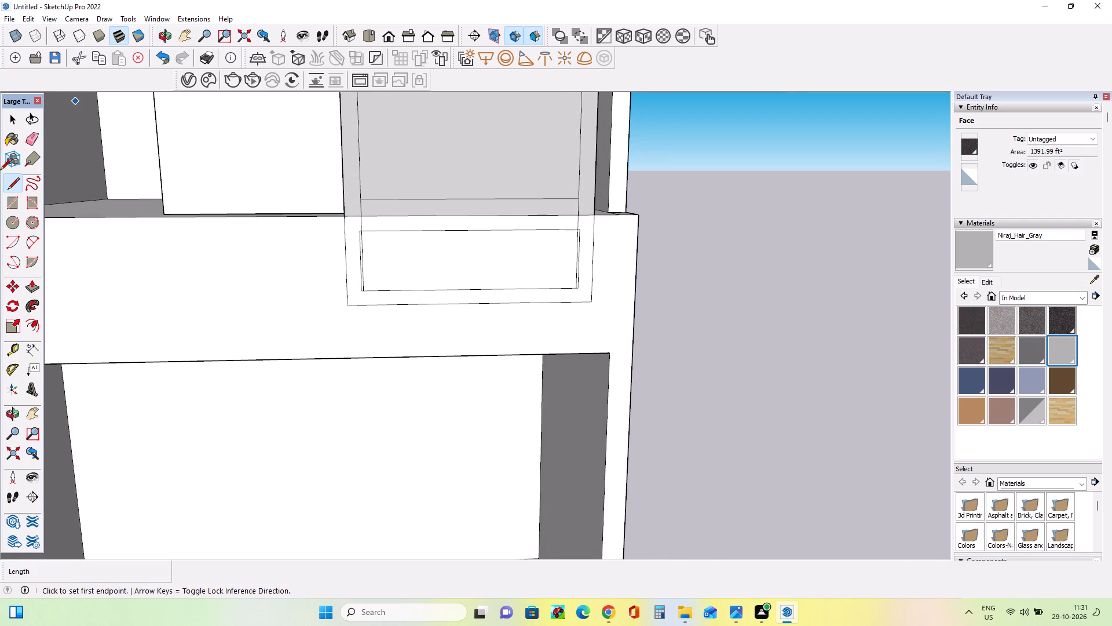
left_click(35, 132)
scroll(372, 237, "up", 10)
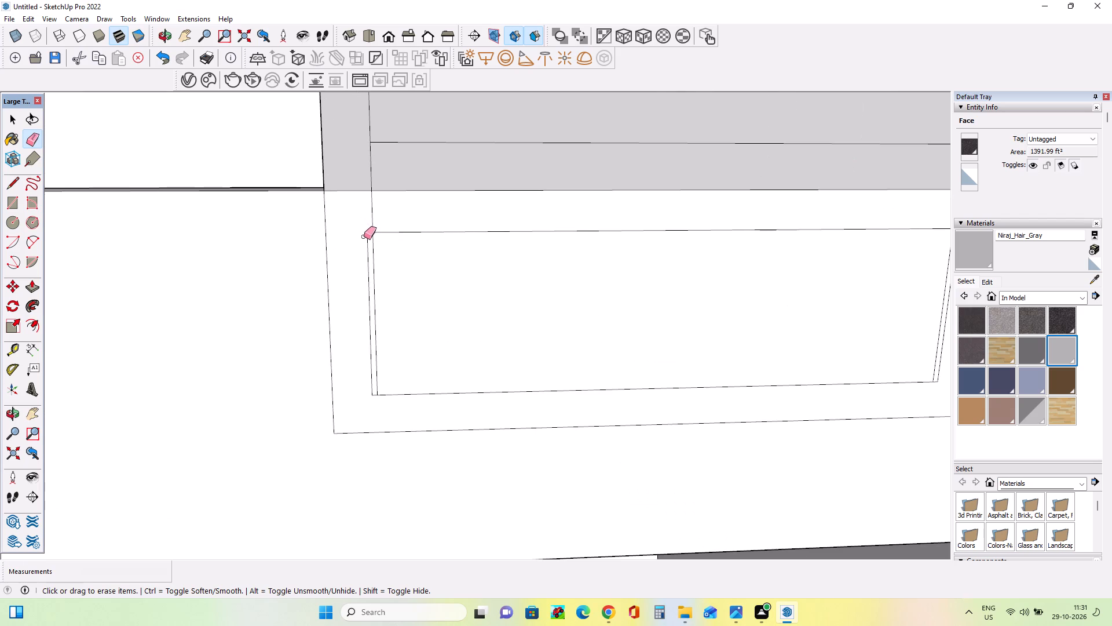
left_click(367, 238)
left_click_drag(368, 230, 367, 239)
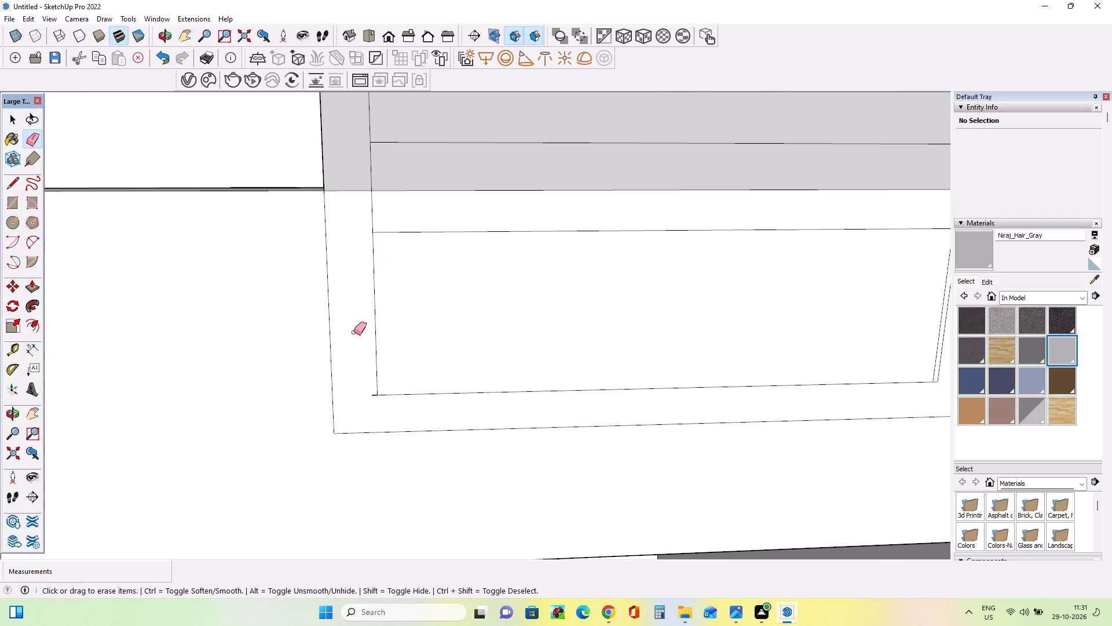
scroll(388, 438, "up", 4)
left_click(368, 380)
left_click_drag(368, 381, 370, 382)
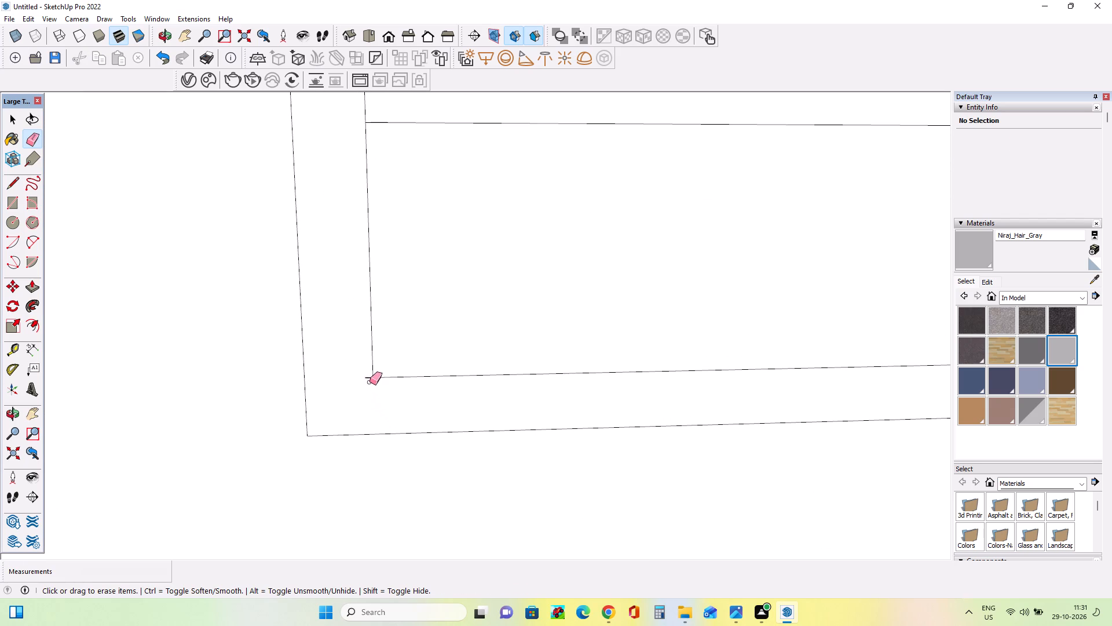
left_click_drag(370, 382, 370, 374)
Erase the parapet inset's original side edge and leftover corner stub on the building's outer side.
scroll(364, 379, "down", 12)
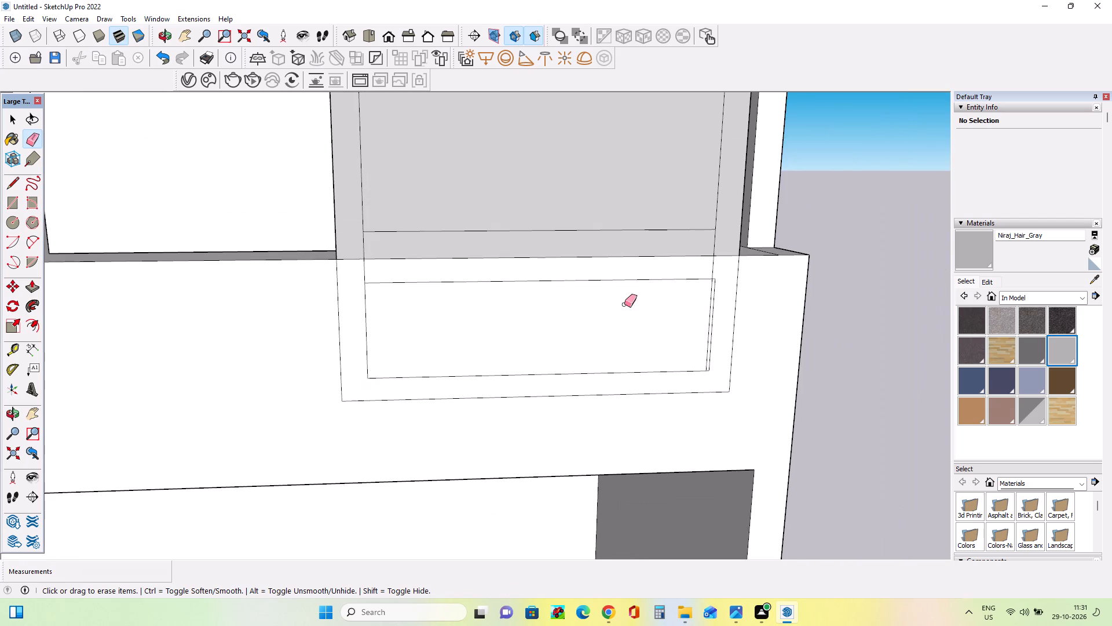
scroll(665, 336, "up", 9)
left_click(665, 261)
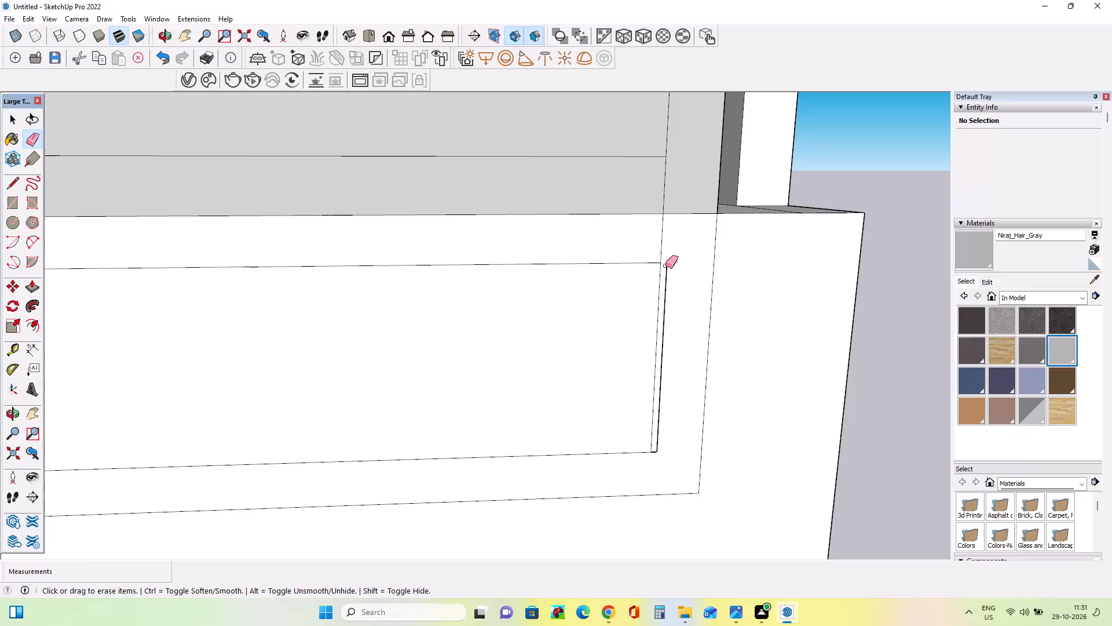
left_click(664, 287)
scroll(656, 457, "up", 3)
left_click_drag(657, 450, 664, 441)
Erase the horizontal edges crossing the frame where block and parapet meet, merging both insets into one tall rectangle.
scroll(678, 414, "down", 7)
scroll(645, 347, "down", 4)
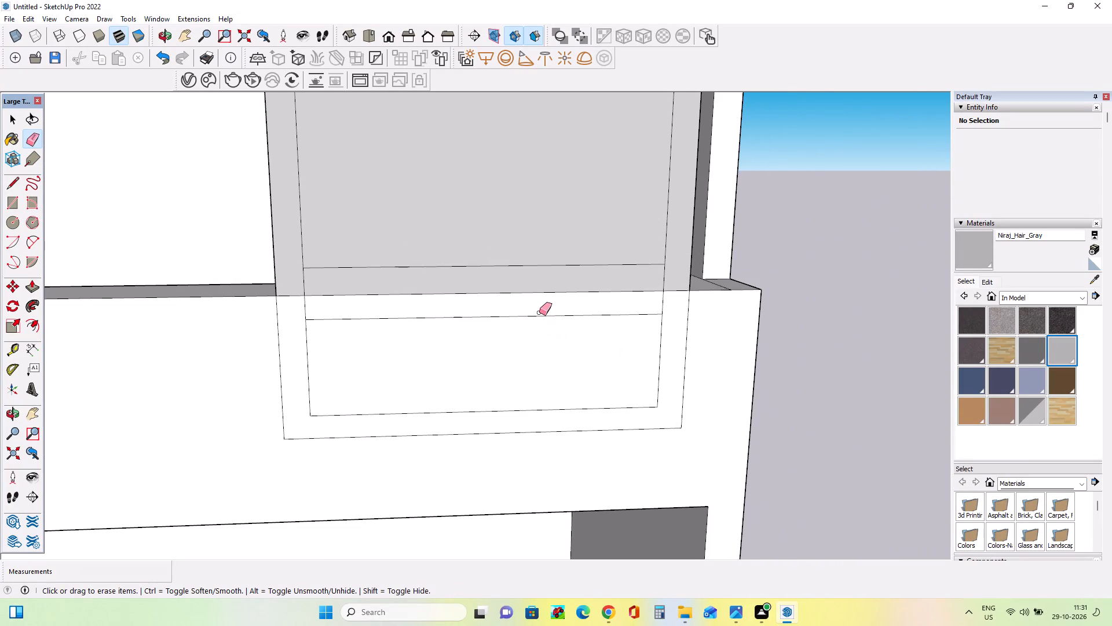
left_click(539, 316)
scroll(542, 303, "down", 8)
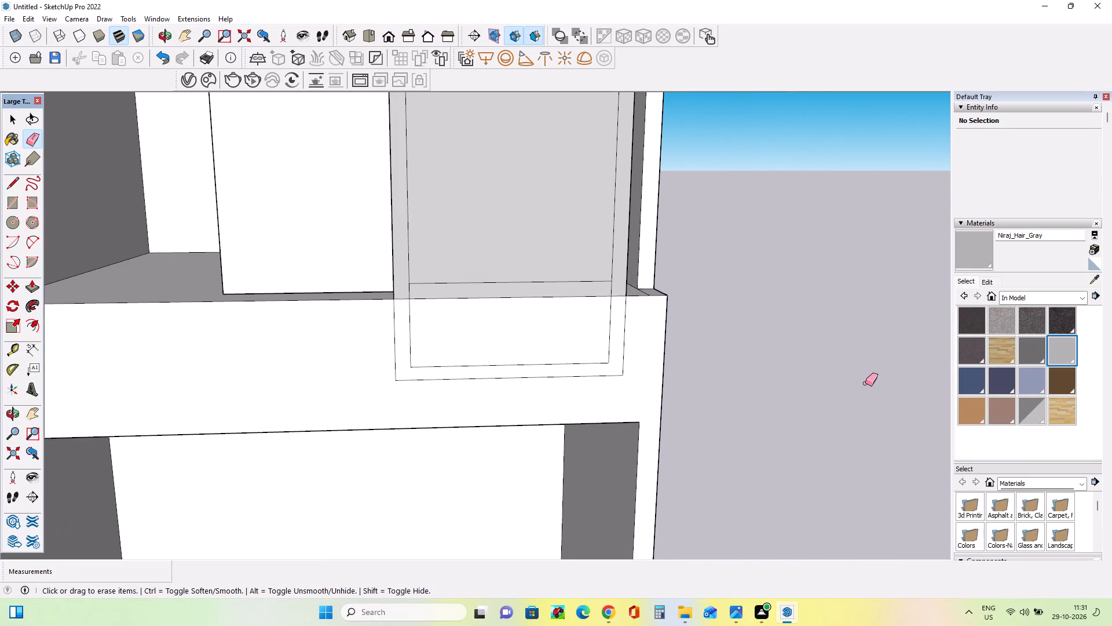
scroll(662, 368, "down", 12)
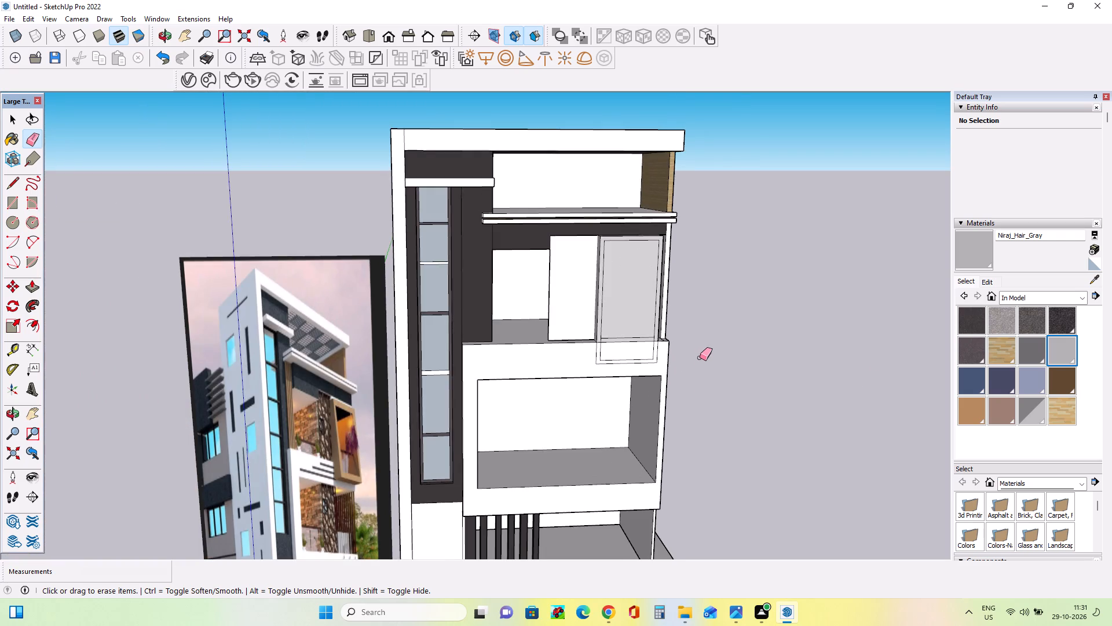
middle_click_drag(700, 358, 720, 386)
scroll(581, 328, "up", 4)
middle_click_drag(654, 334, 651, 311)
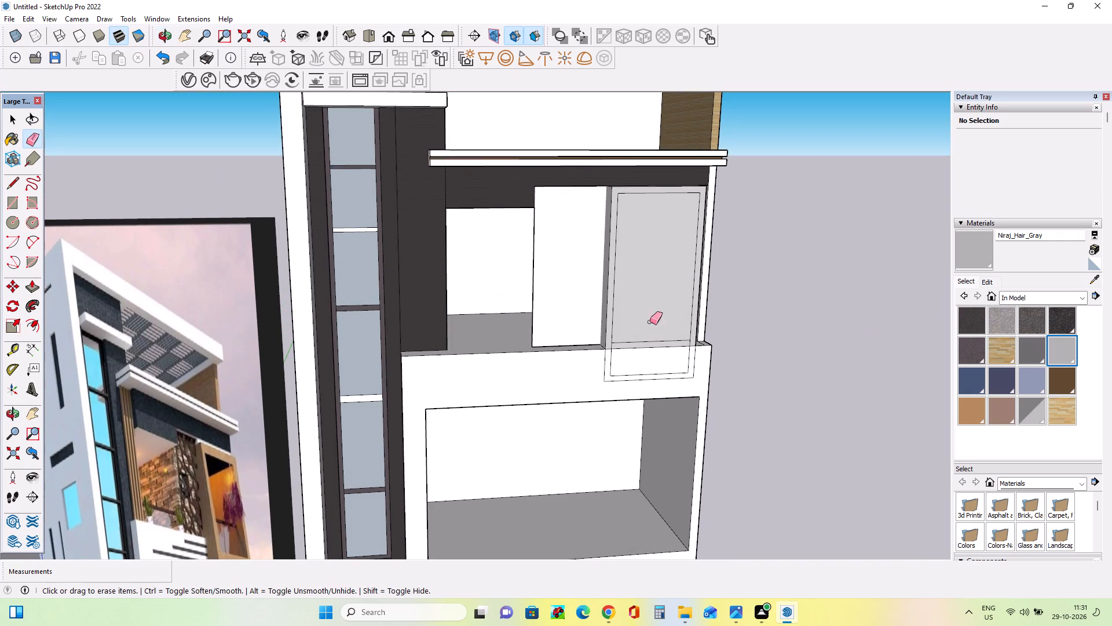
left_click(656, 341)
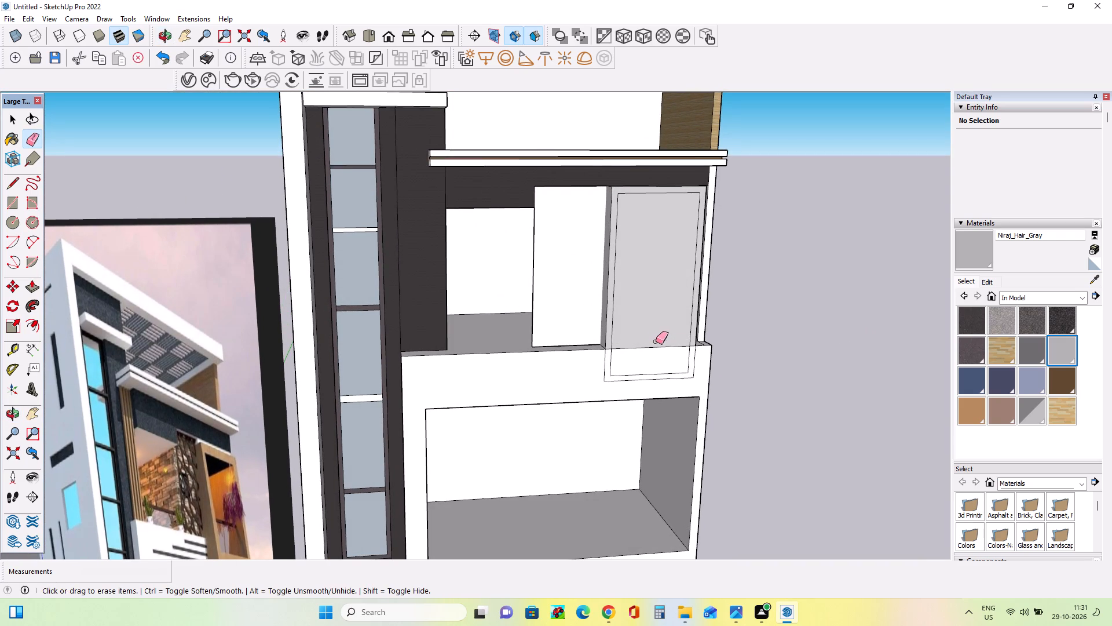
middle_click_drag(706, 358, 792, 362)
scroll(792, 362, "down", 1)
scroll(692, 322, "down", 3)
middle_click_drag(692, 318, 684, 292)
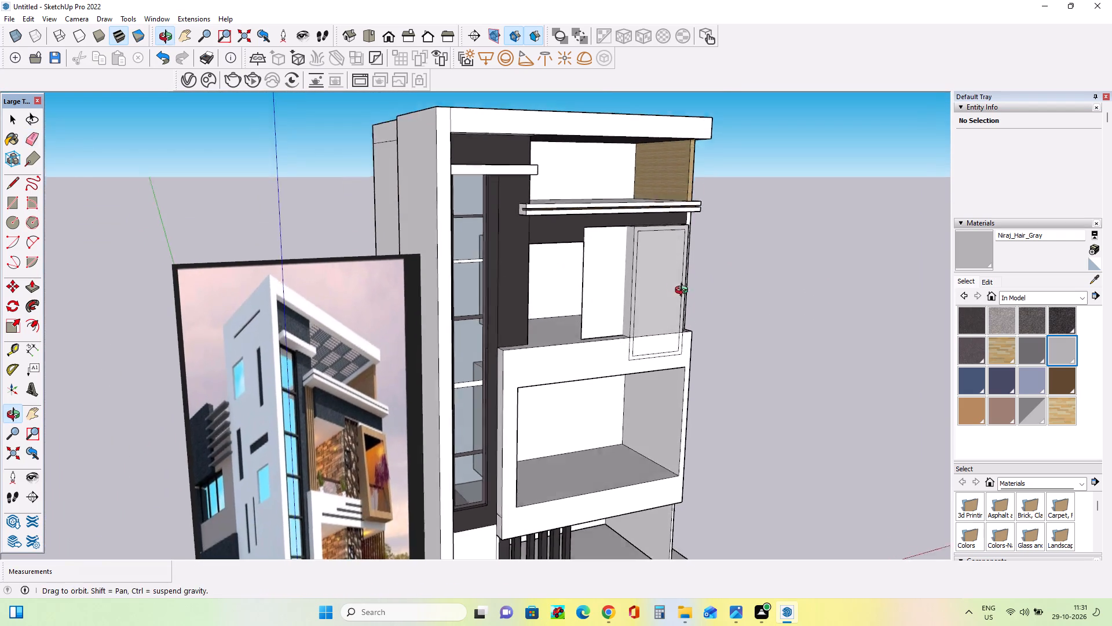
Push the panel inside the tall frame, above the parapet, back about 12' 11 5/16" to open the upper balcony box.
middle_click_drag(684, 292, 682, 281)
middle_click_drag(740, 329, 645, 361)
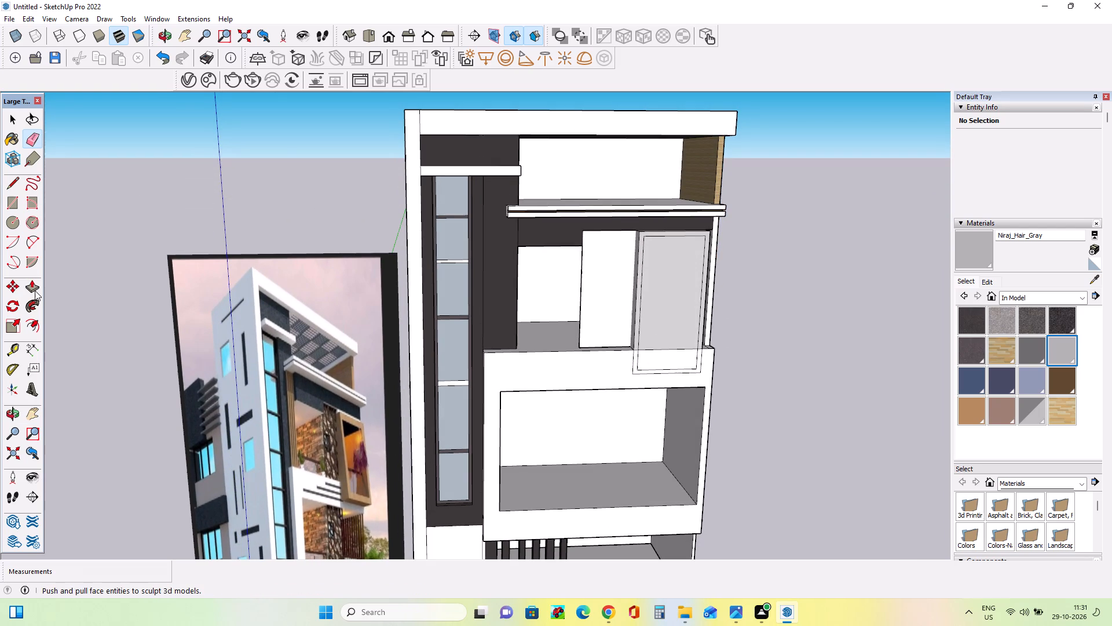
left_click(35, 290)
left_click_drag(665, 318, 667, 284)
Pull the frame's lower U-shaped border and its upper border forward about 3' 11 7/8" from the facade.
middle_click_drag(738, 384, 605, 329)
middle_click_drag(646, 381, 820, 350)
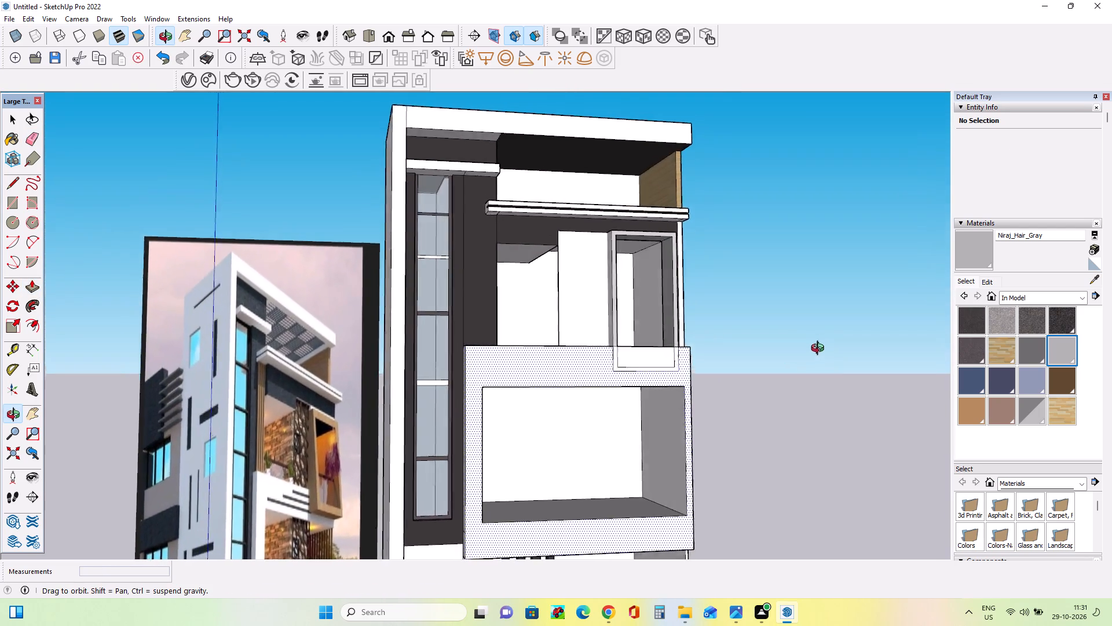
middle_click_drag(820, 350, 867, 401)
middle_click_drag(616, 365, 630, 374)
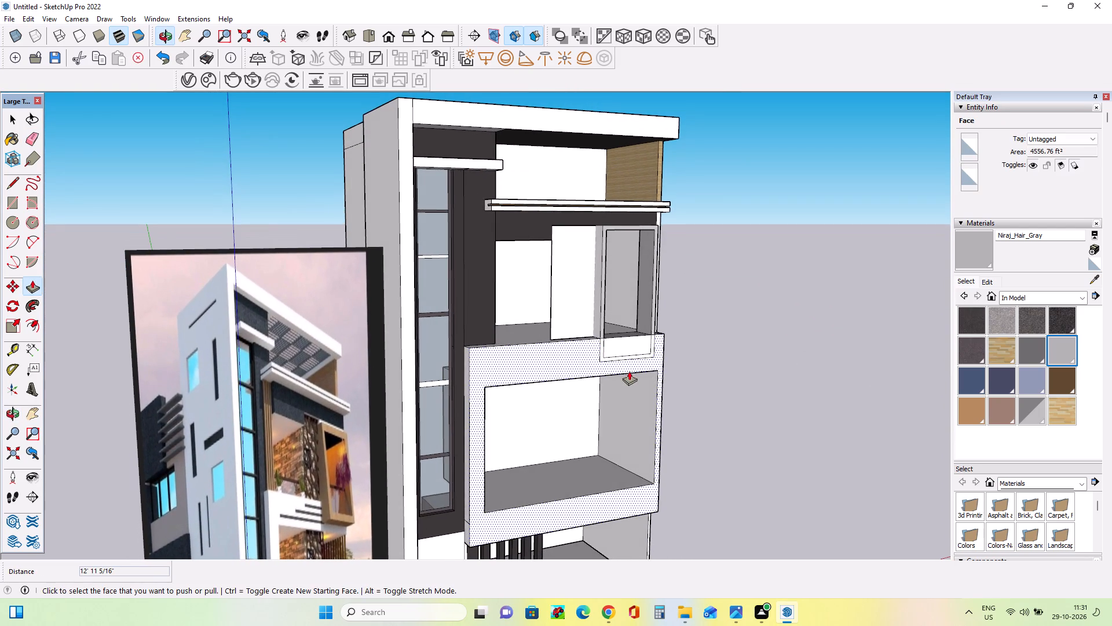
left_click(31, 285)
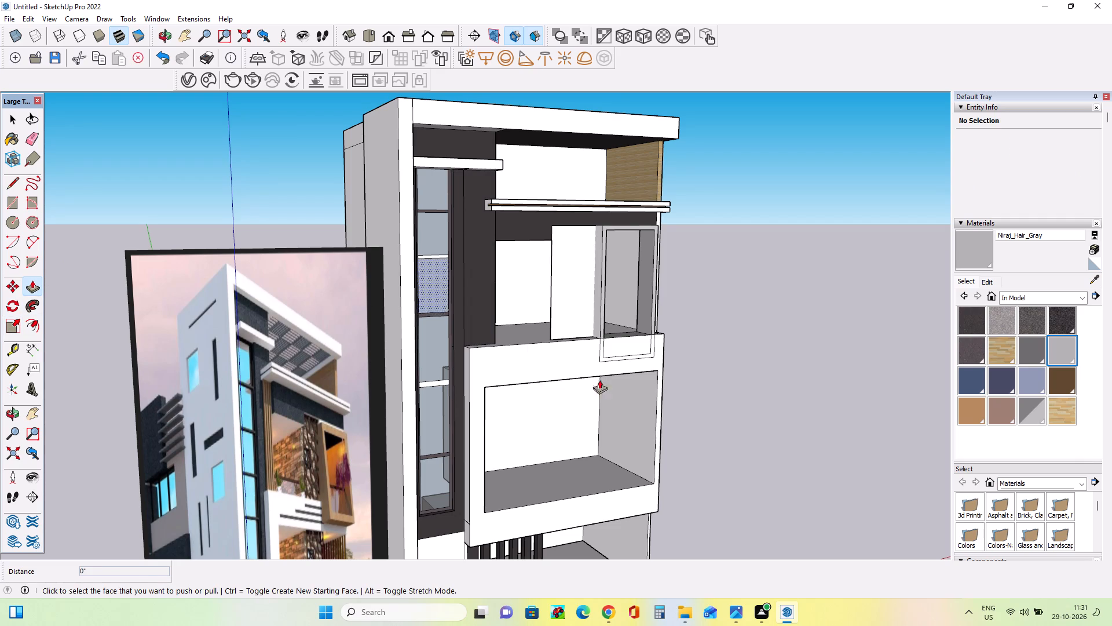
left_click(615, 360)
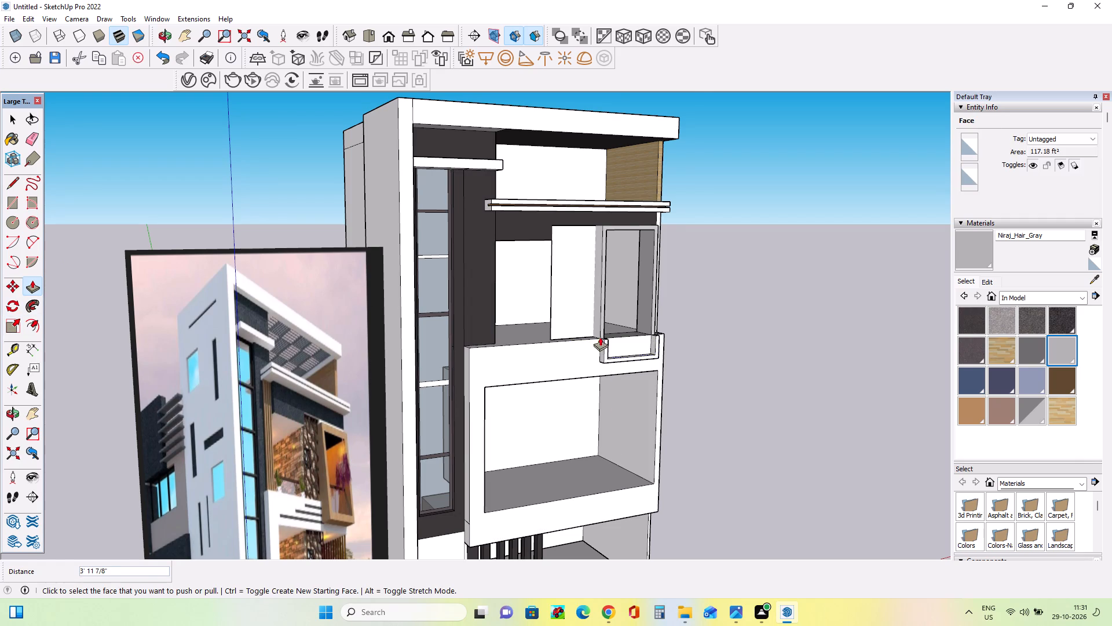
scroll(598, 323, "up", 4)
left_click_drag(603, 333, 610, 355)
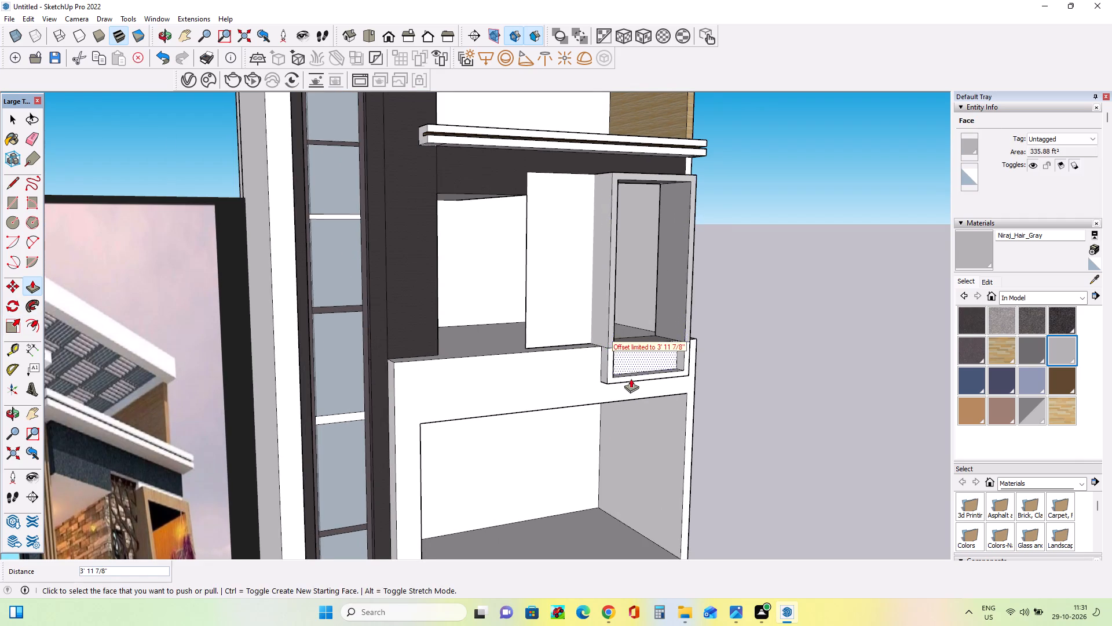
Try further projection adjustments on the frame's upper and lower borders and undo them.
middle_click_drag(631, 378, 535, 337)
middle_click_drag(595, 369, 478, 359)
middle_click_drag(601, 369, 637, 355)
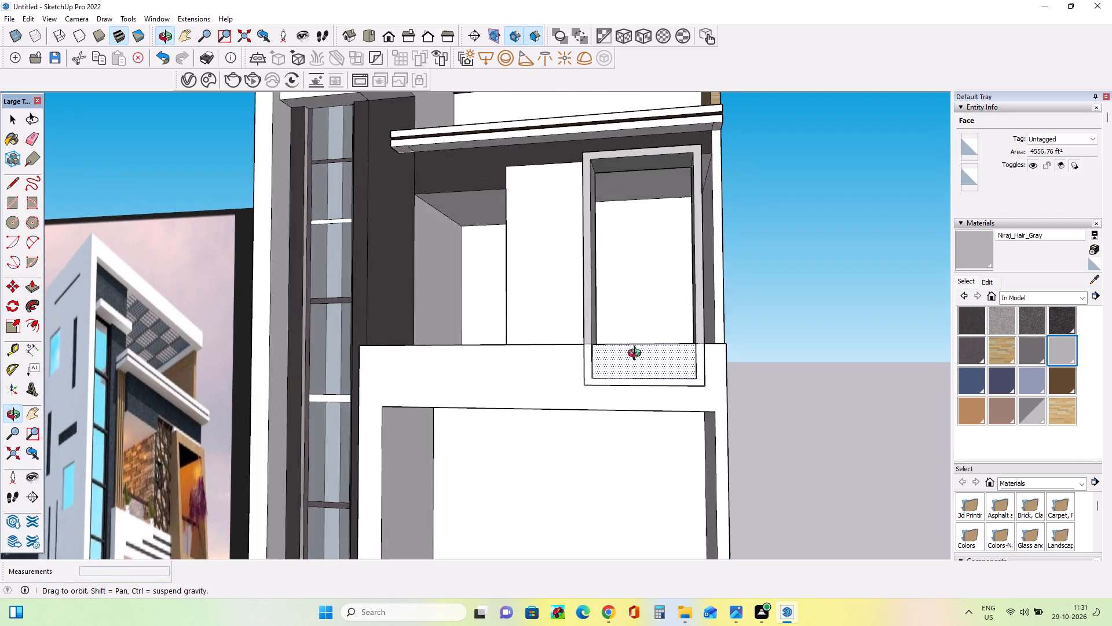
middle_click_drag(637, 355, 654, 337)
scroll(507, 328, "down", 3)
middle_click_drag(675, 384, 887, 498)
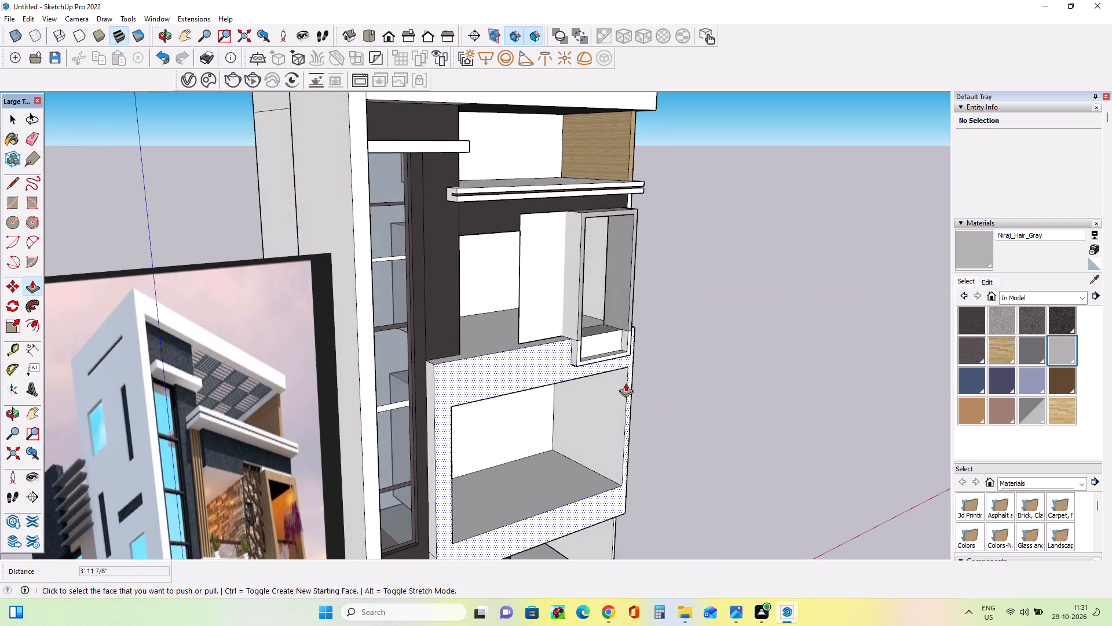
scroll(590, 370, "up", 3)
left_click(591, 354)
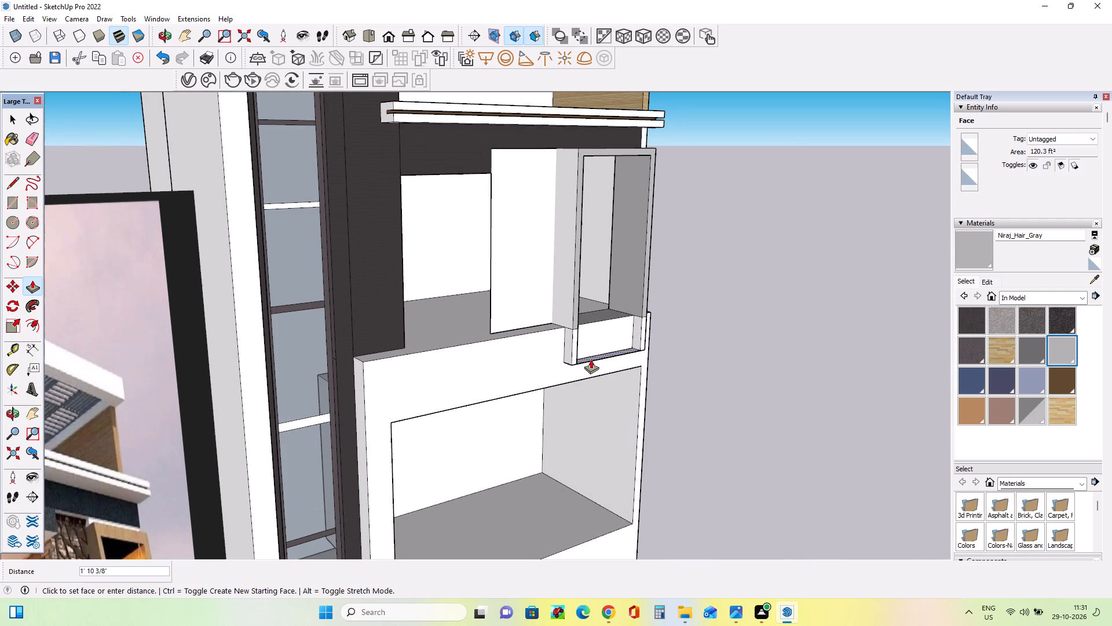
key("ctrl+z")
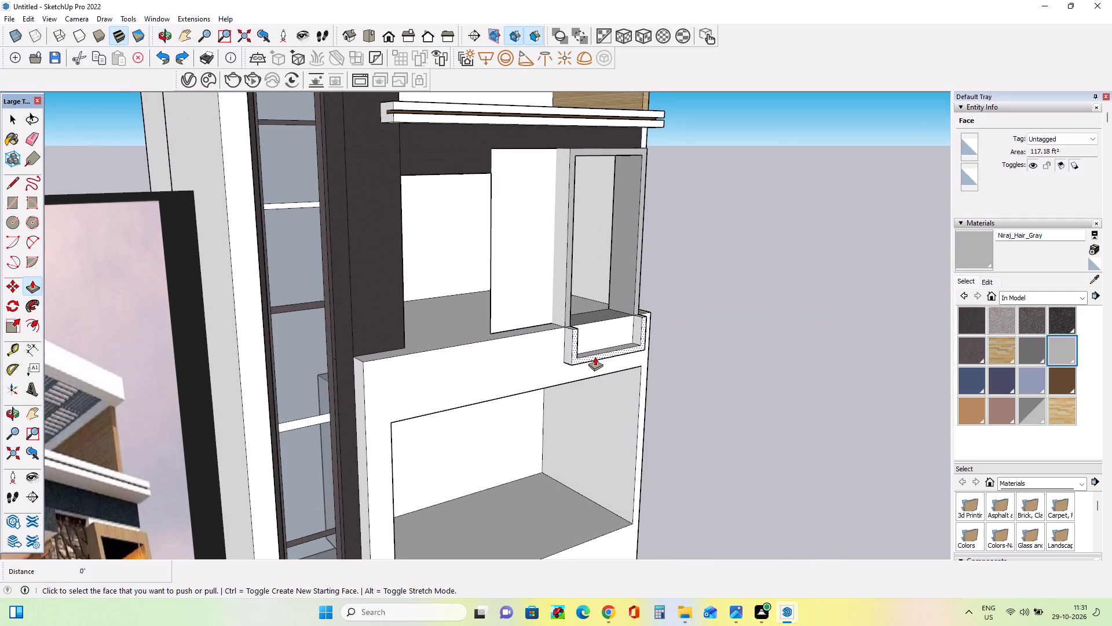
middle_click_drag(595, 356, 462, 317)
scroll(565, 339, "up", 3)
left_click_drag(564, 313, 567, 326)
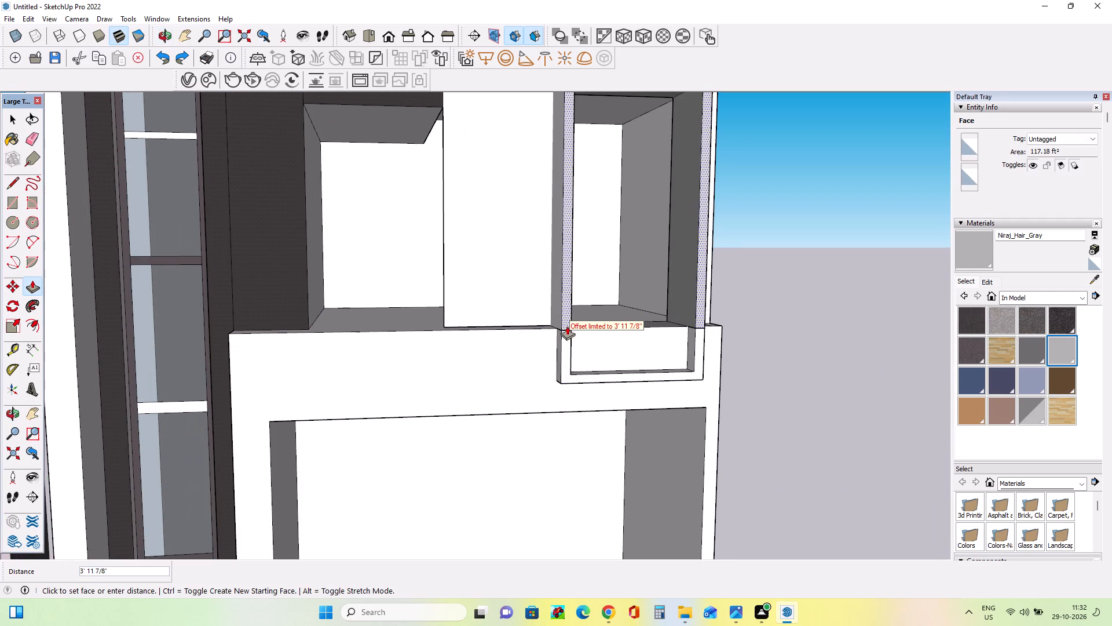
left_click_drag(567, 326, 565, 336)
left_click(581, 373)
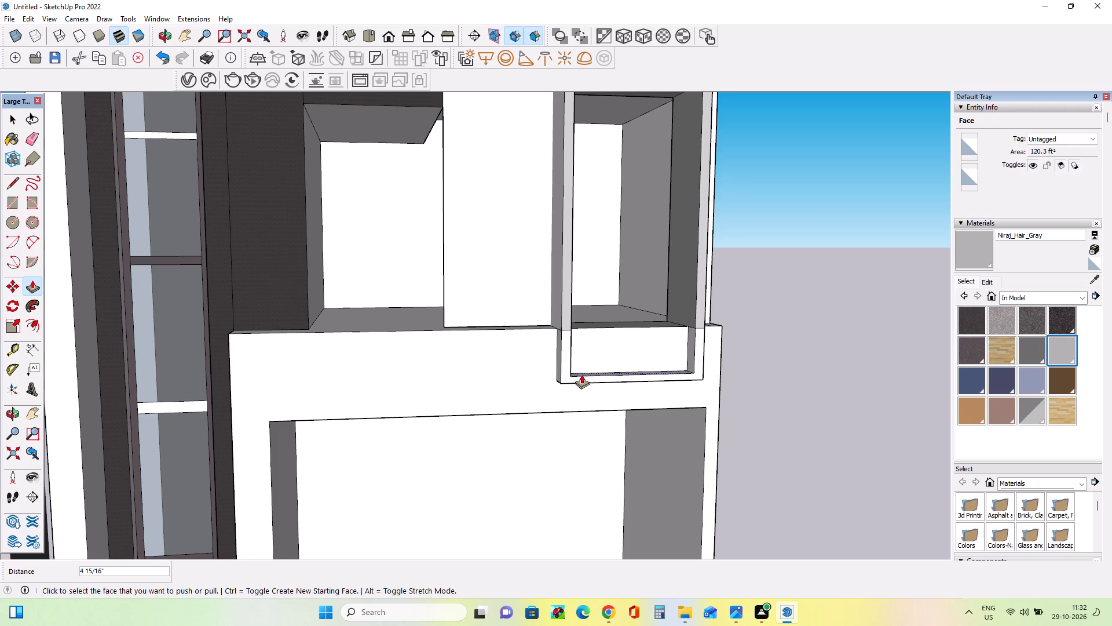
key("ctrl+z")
Pull the frame's lower U-shaped border forward a further 3' 4 5/16" or so.
left_click(581, 374)
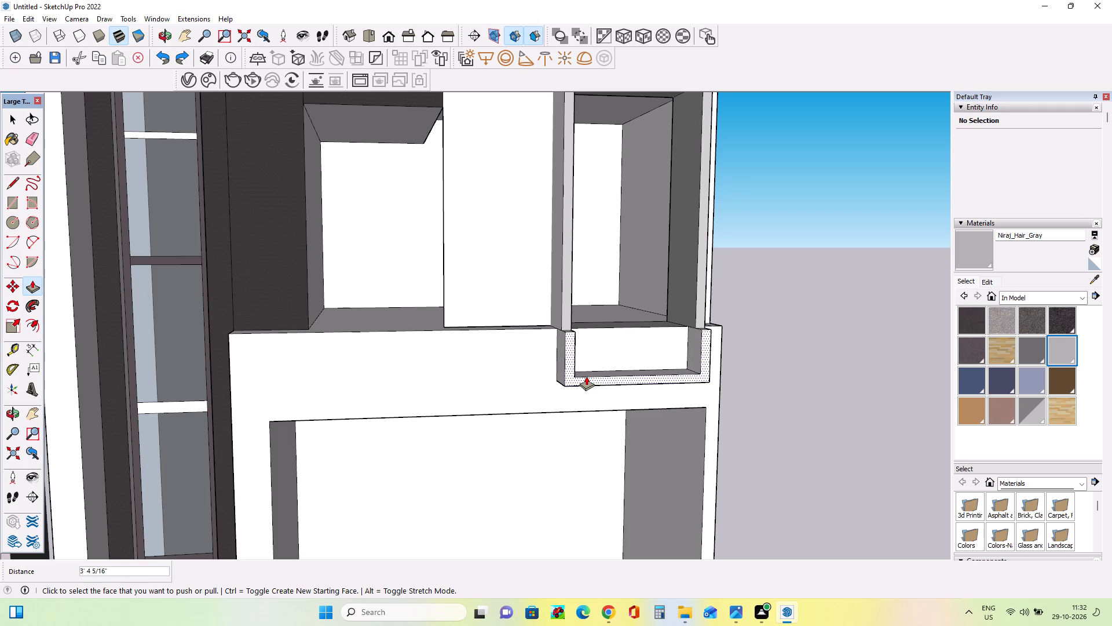
Extend the lower border's stub nearest the glazed strip up about 57' 8 11/16" to the top of the frame.
scroll(569, 373, "down", 10)
middle_click_drag(572, 376, 510, 447)
scroll(592, 309, "up", 8)
left_click_drag(540, 442, 563, 180)
Examine the projecting frame and compare it with the upper balcony box in the reference image.
middle_click_drag(559, 434, 602, 271)
scroll(602, 271, "down", 2)
middle_click_drag(594, 386, 594, 415)
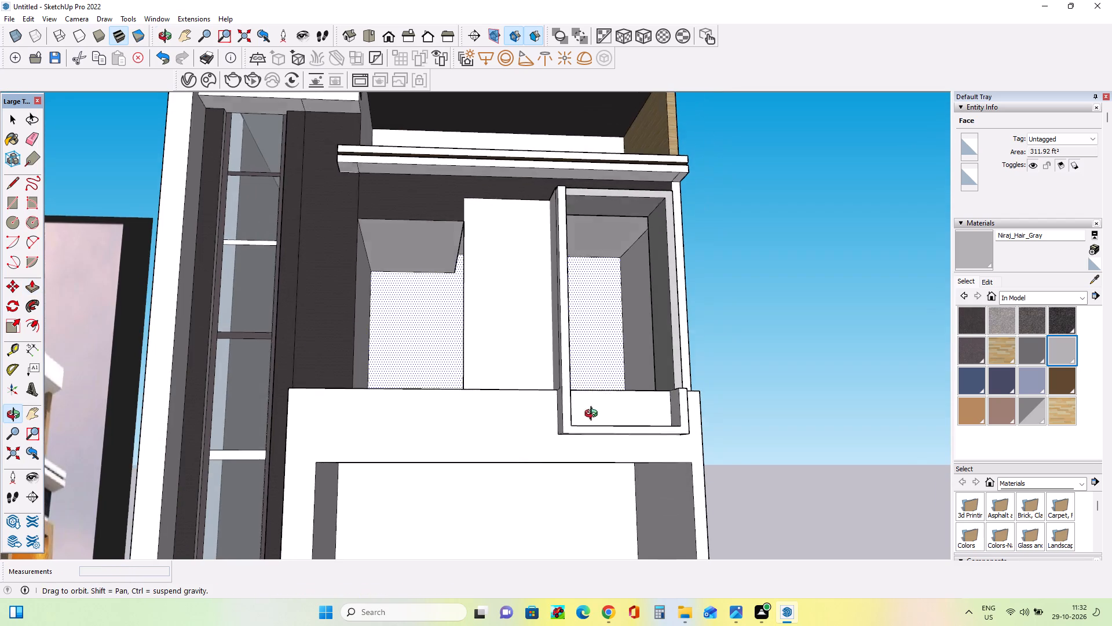
middle_click_drag(594, 415, 593, 481)
scroll(577, 304, "up", 4)
scroll(545, 347, "down", 3)
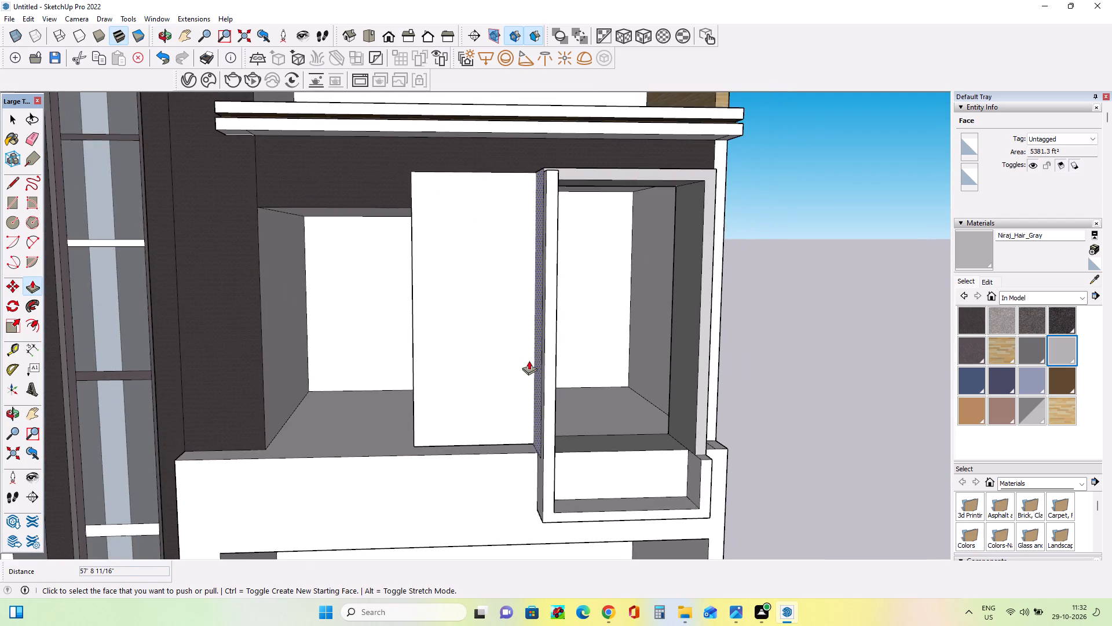
scroll(530, 358, "down", 11)
scroll(574, 374, "down", 3)
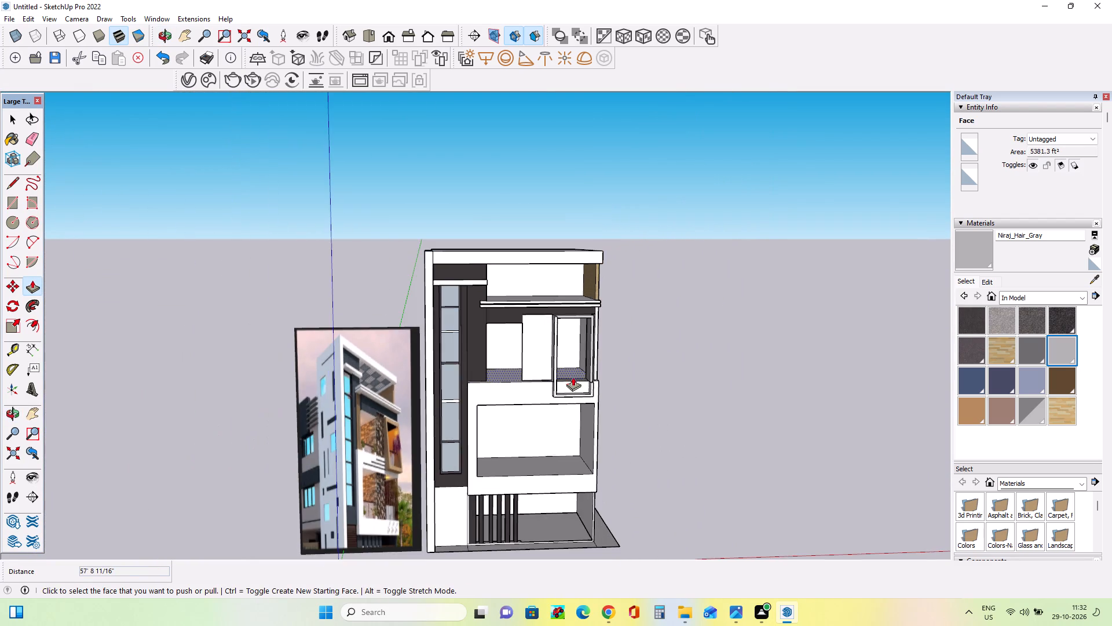
scroll(406, 523, "up", 5)
scroll(387, 458, "up", 5)
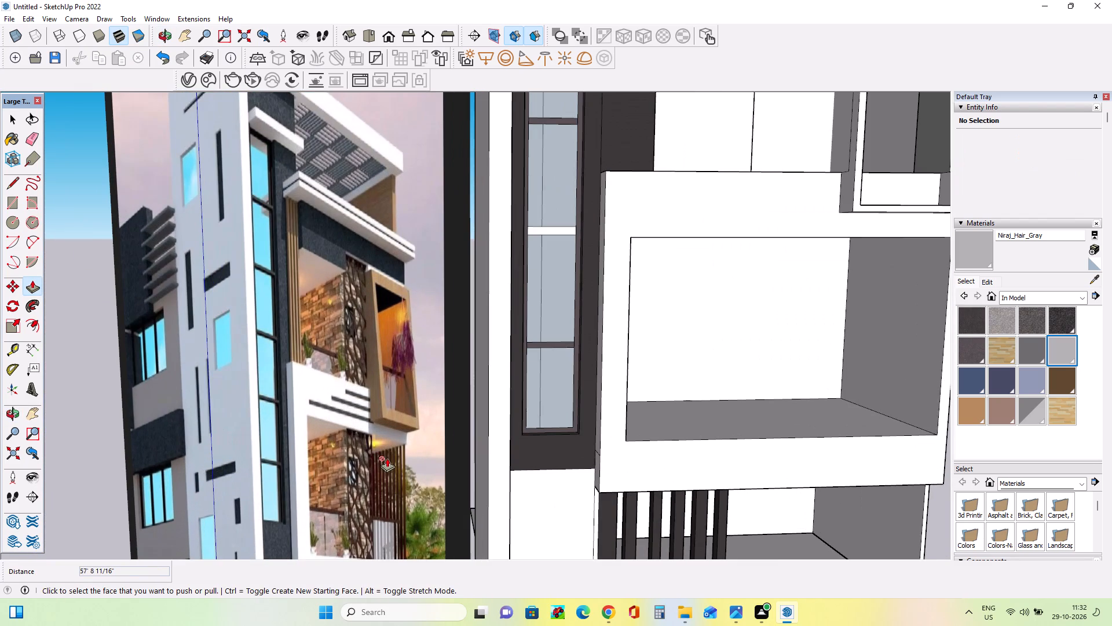
scroll(388, 459, "down", 12)
Erase the vertical seam and the short leftover edge on the framed box's side face nearest the screen panel.
middle_click_drag(551, 420, 685, 538)
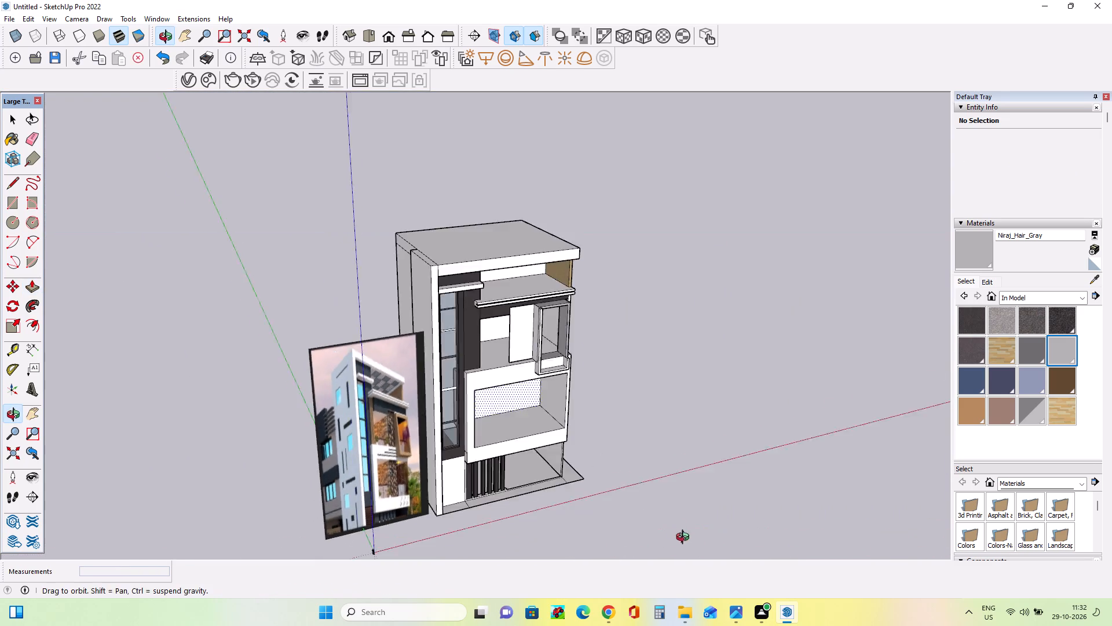
middle_click_drag(685, 538, 725, 566)
scroll(558, 369, "up", 9)
middle_click_drag(536, 344, 624, 332)
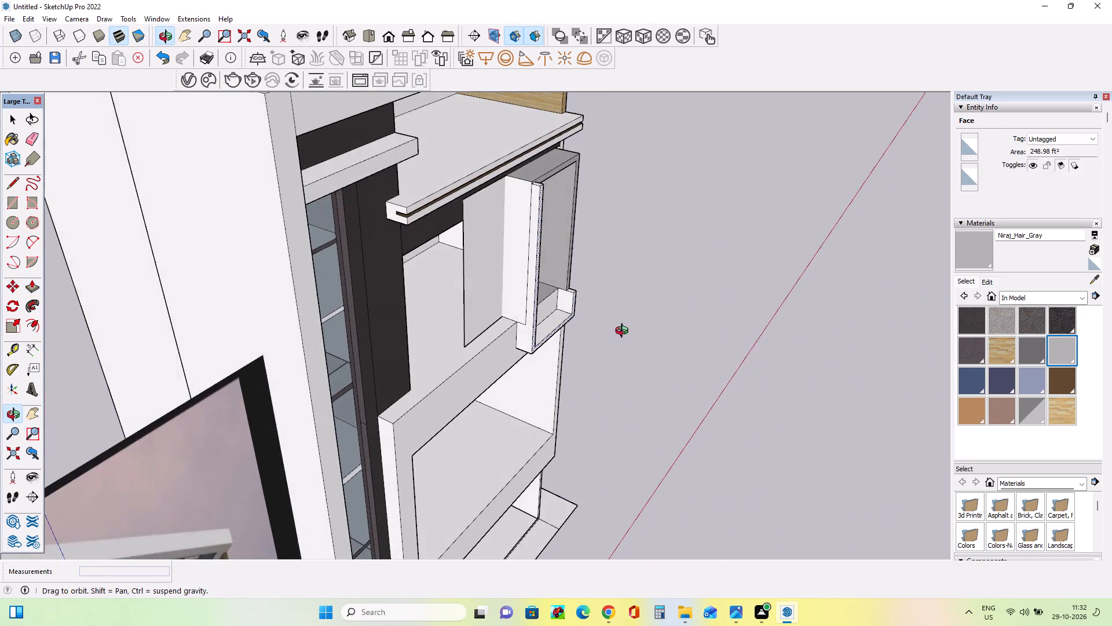
middle_click_drag(624, 332, 557, 302)
middle_click_drag(530, 261, 632, 283)
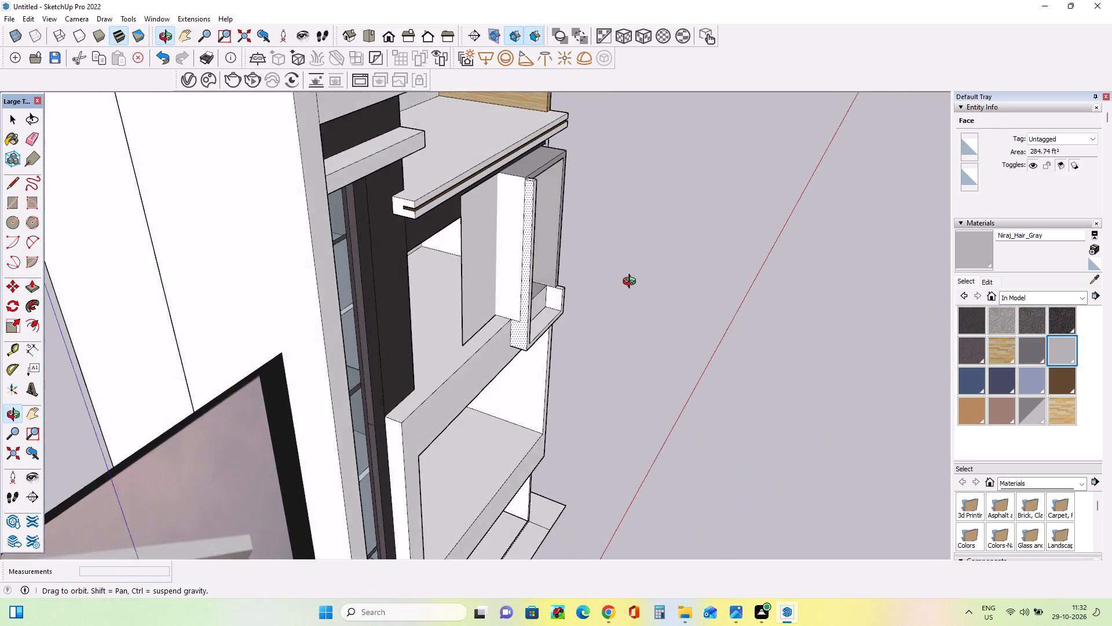
middle_click_drag(632, 283, 526, 305)
scroll(528, 305, "up", 4)
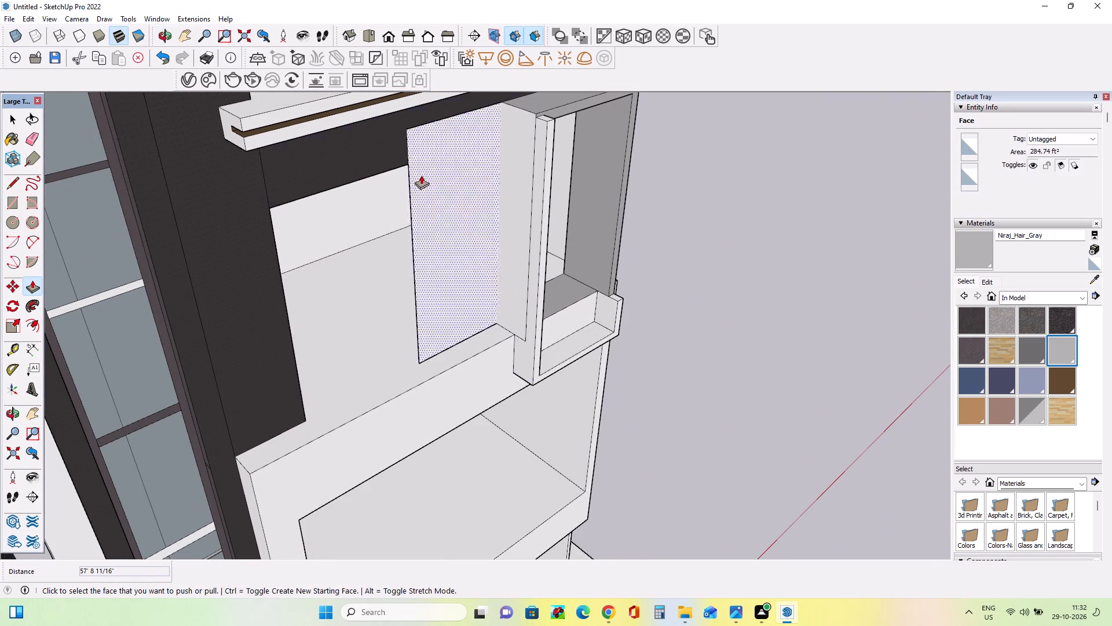
left_click(32, 126)
left_click(35, 131)
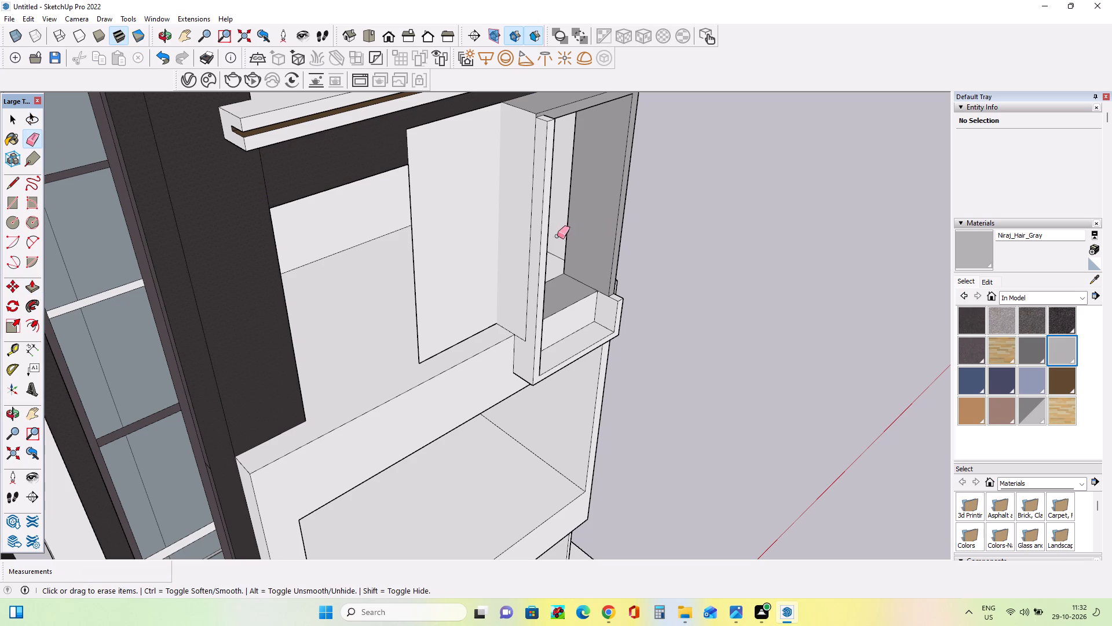
left_click(531, 232)
middle_click_drag(529, 282, 475, 386)
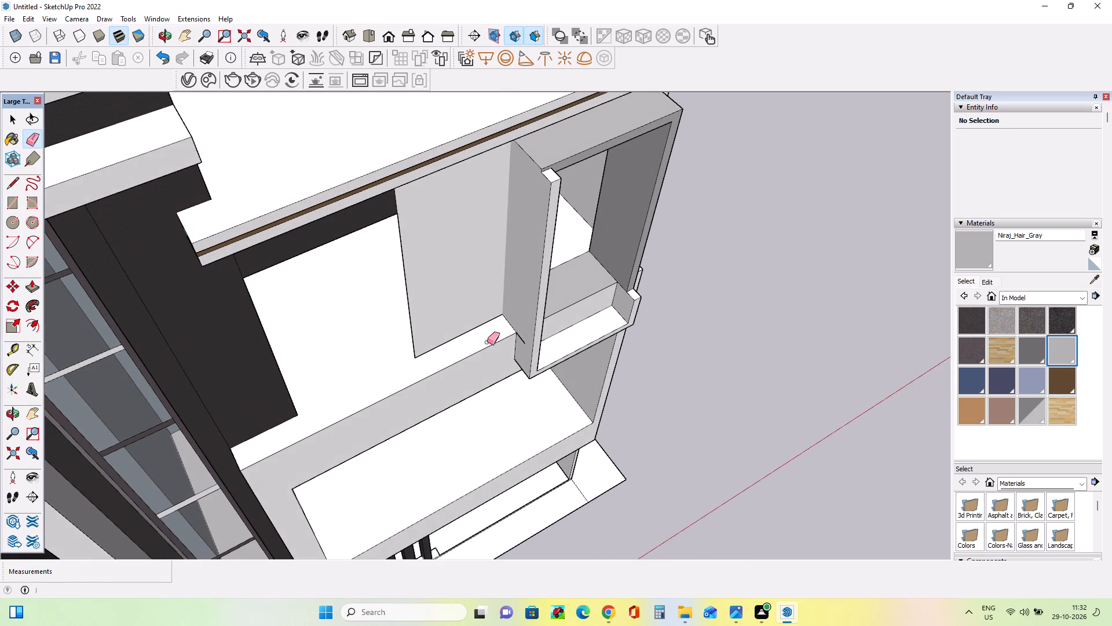
scroll(594, 169, "up", 2)
middle_click_drag(522, 227, 627, 114)
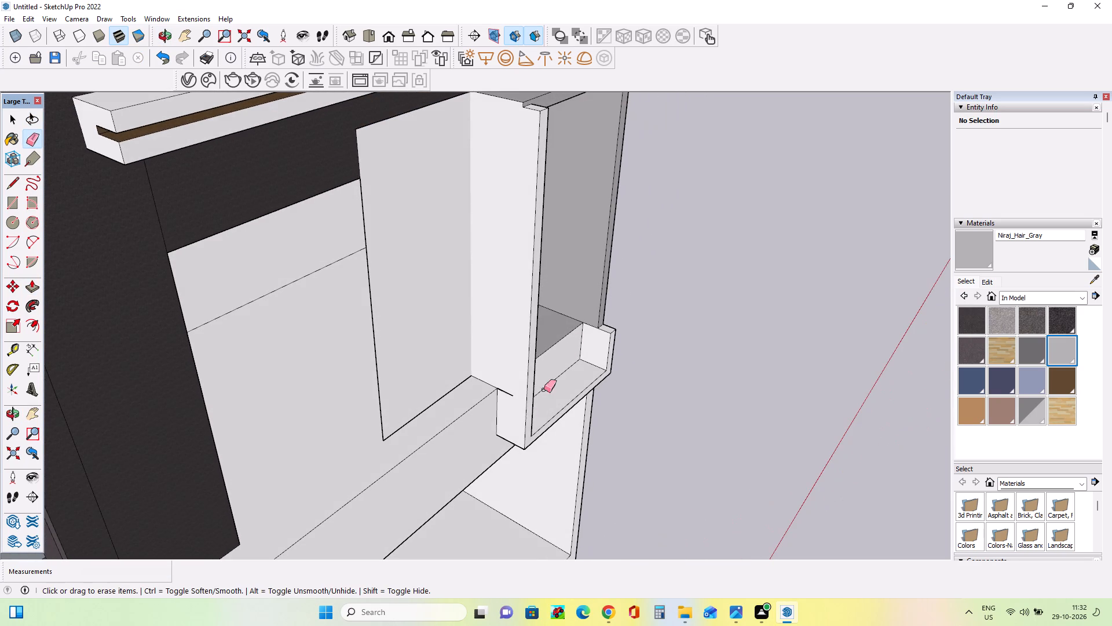
left_click(507, 394)
Examine the framed box's outer side and lower corner, comparing its shape with the reference image.
middle_click_drag(532, 435, 261, 457)
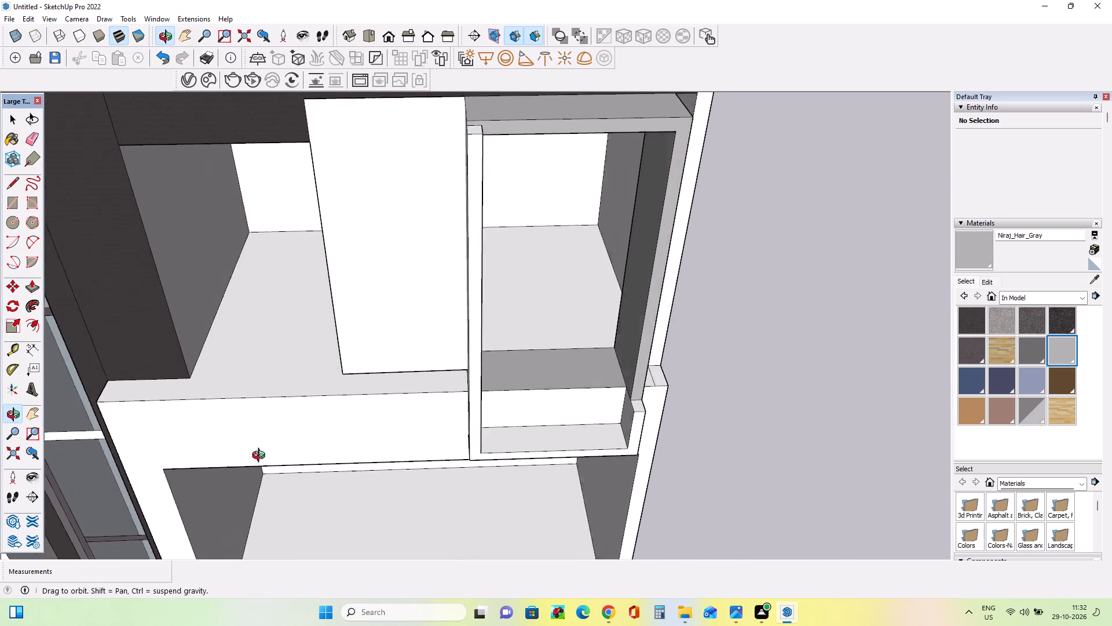
middle_click_drag(261, 457, 257, 454)
middle_click_drag(447, 413, 331, 388)
middle_click_drag(572, 466, 575, 441)
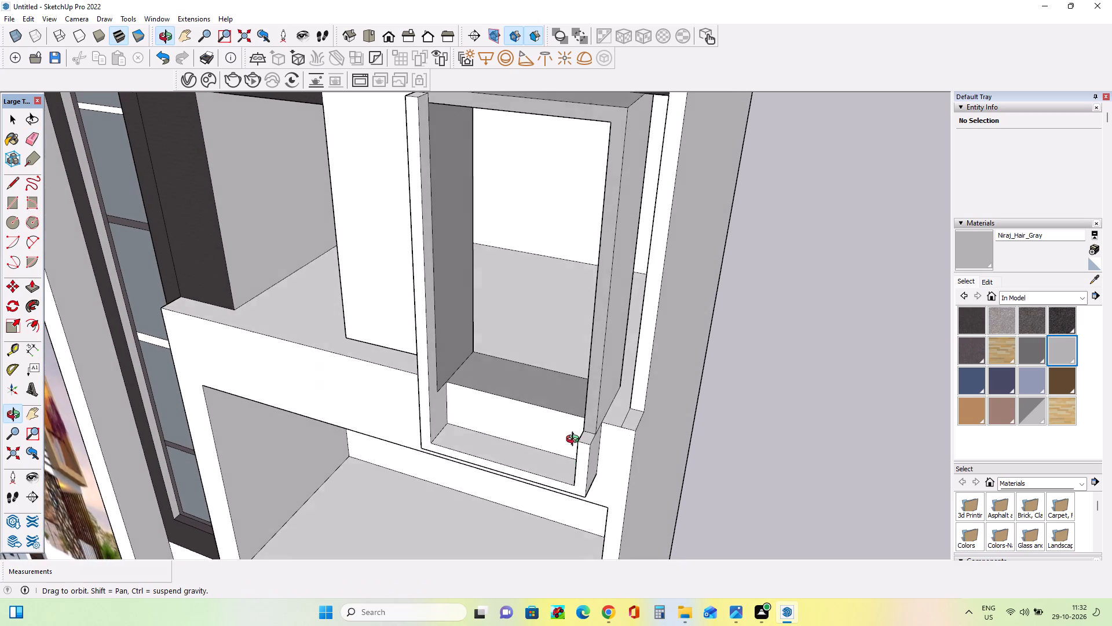
middle_click_drag(575, 441, 588, 417)
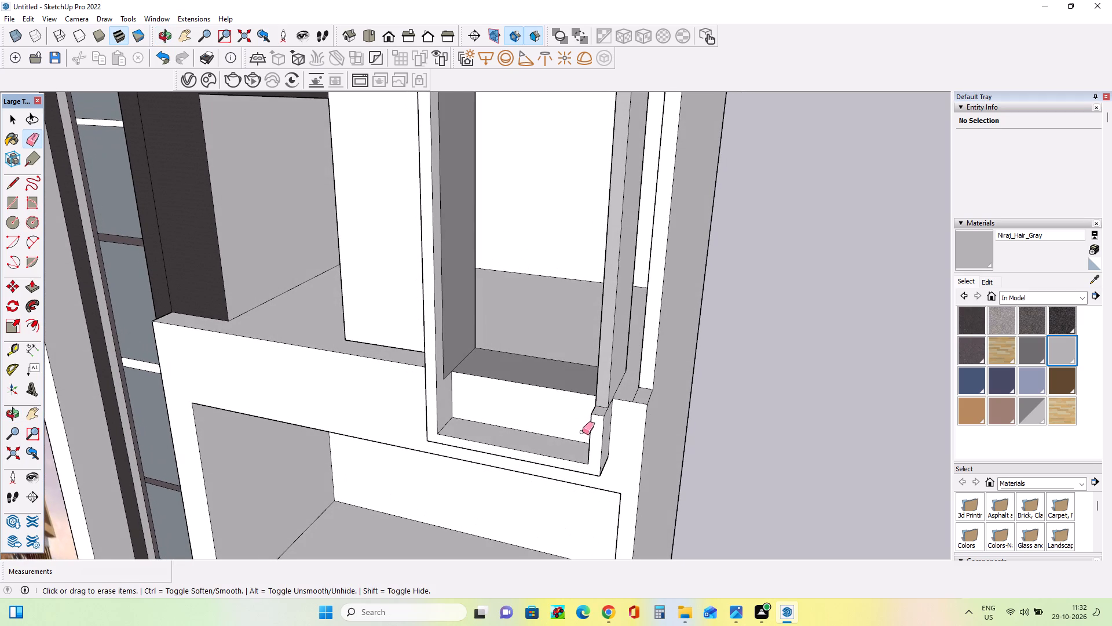
scroll(583, 463, "down", 6)
middle_click_drag(588, 457, 619, 395)
scroll(619, 395, "down", 3)
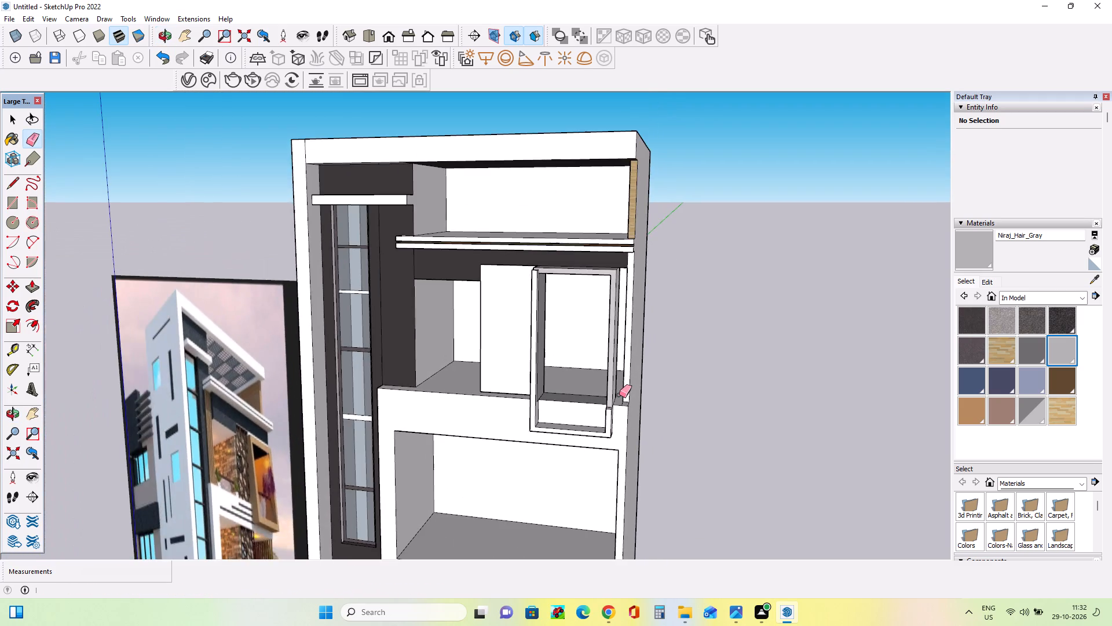
scroll(619, 395, "down", 3)
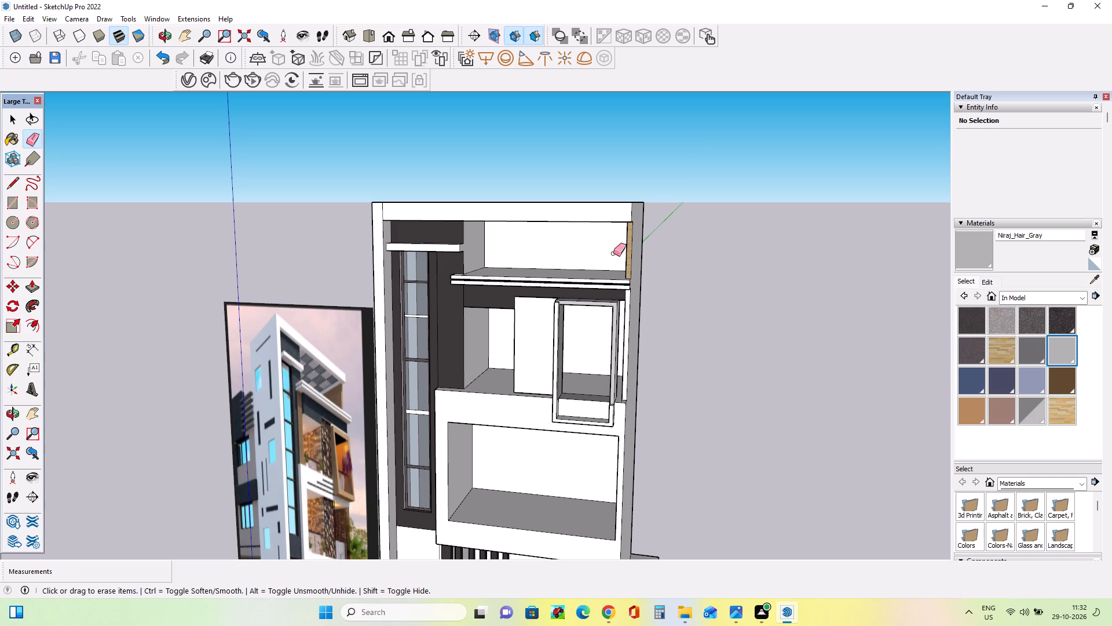
middle_click_drag(639, 363, 659, 377)
scroll(309, 493, "up", 11)
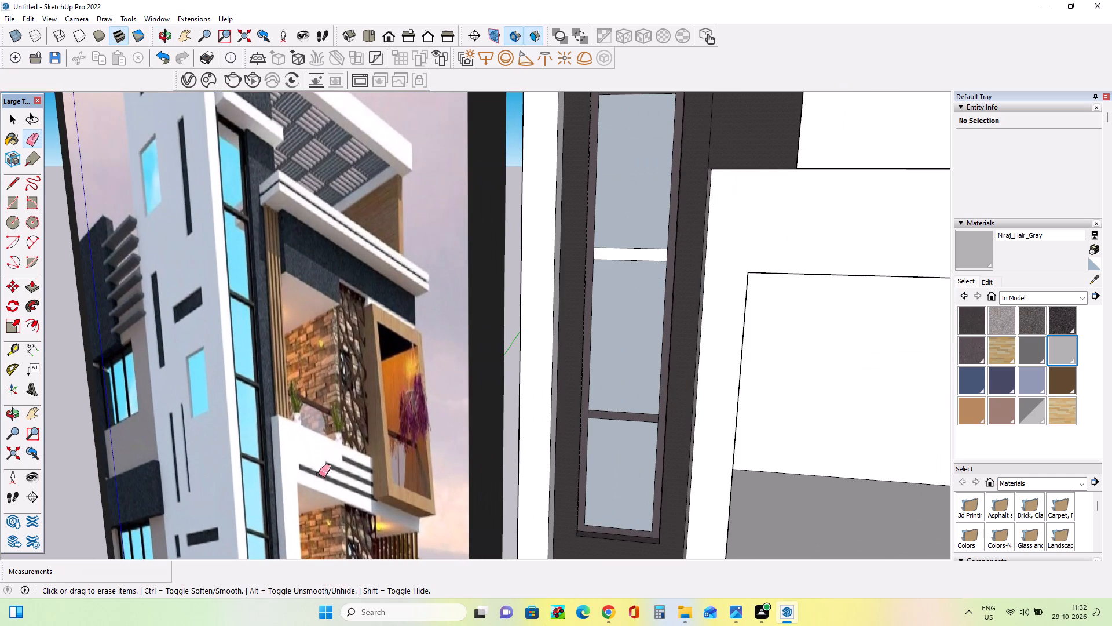
scroll(316, 455, "down", 7)
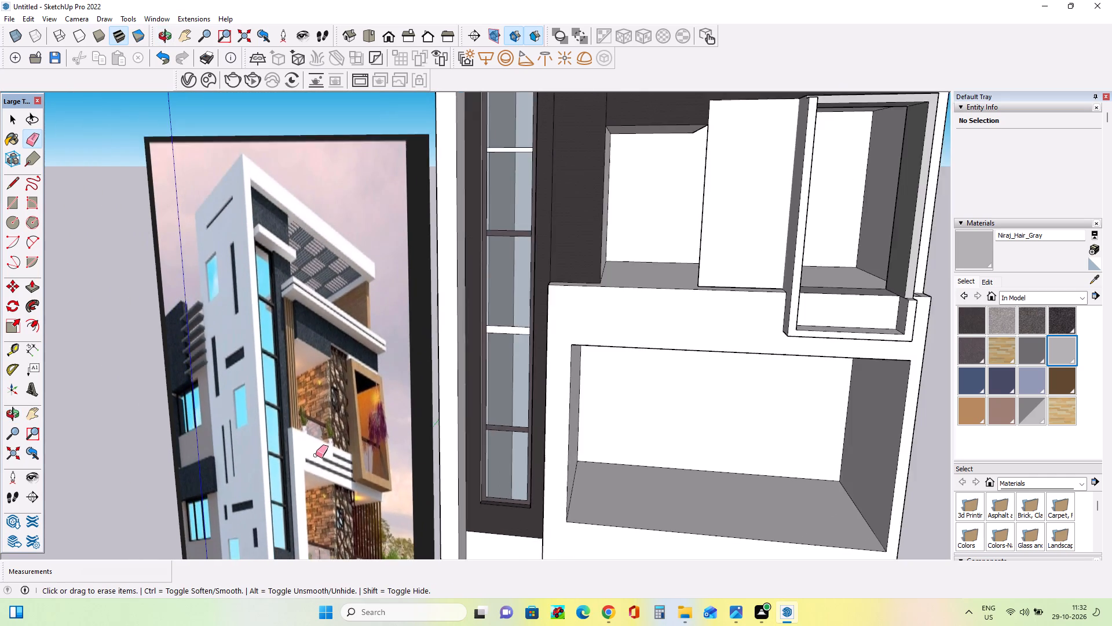
scroll(316, 455, "down", 5)
Push/Pull the outer side face of the framed box's jamb farthest from the glazed strip outward about 3' 8 1/16".
middle_click_drag(767, 442, 622, 489)
scroll(587, 378, "up", 4)
middle_click_drag(583, 390, 587, 395)
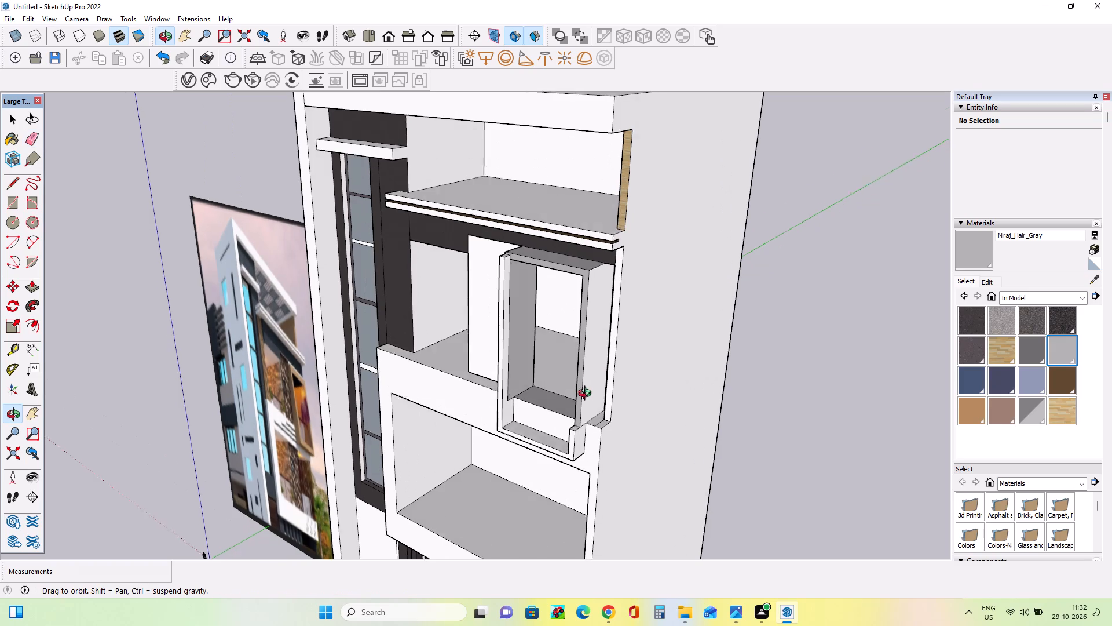
middle_click_drag(587, 395, 719, 406)
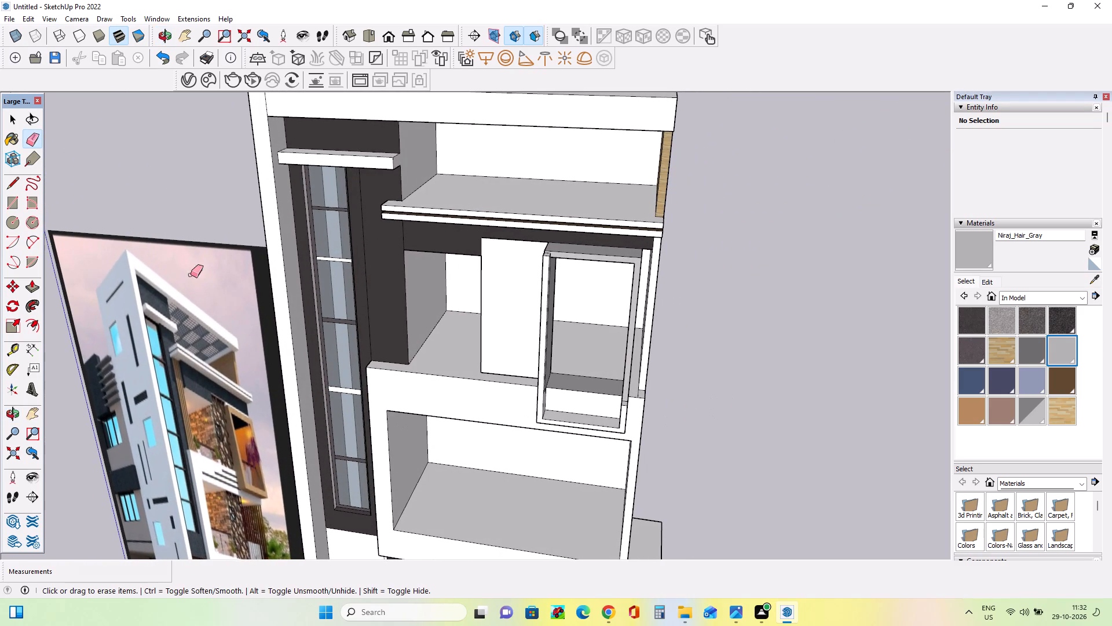
left_click(27, 280)
scroll(657, 300, "up", 4)
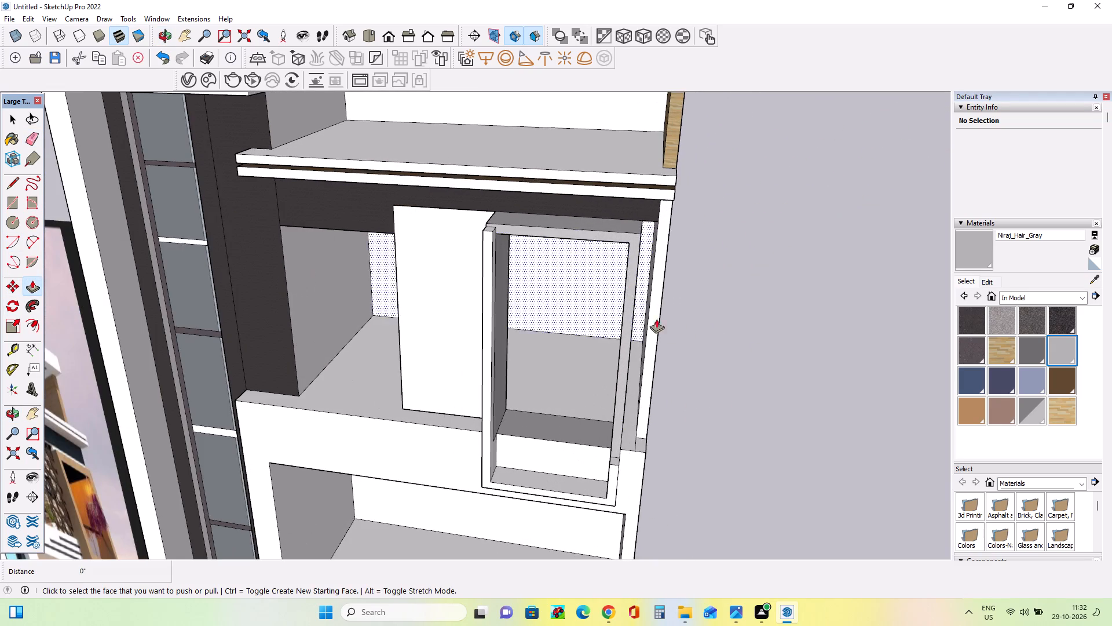
middle_click_drag(666, 324, 528, 325)
left_click_drag(588, 360, 613, 386)
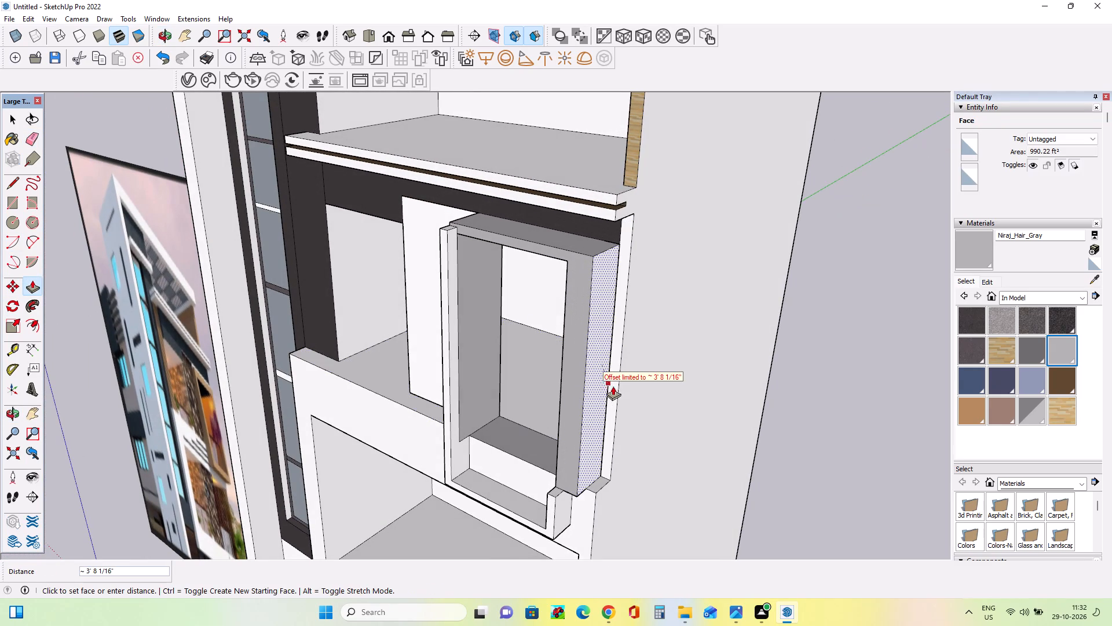
left_click_drag(613, 386, 621, 392)
Push/Pull the inner side face of that same outer jamb 3' 5 3/4" toward the outside to slim it.
middle_click_drag(592, 434, 737, 476)
scroll(568, 443, "up", 2)
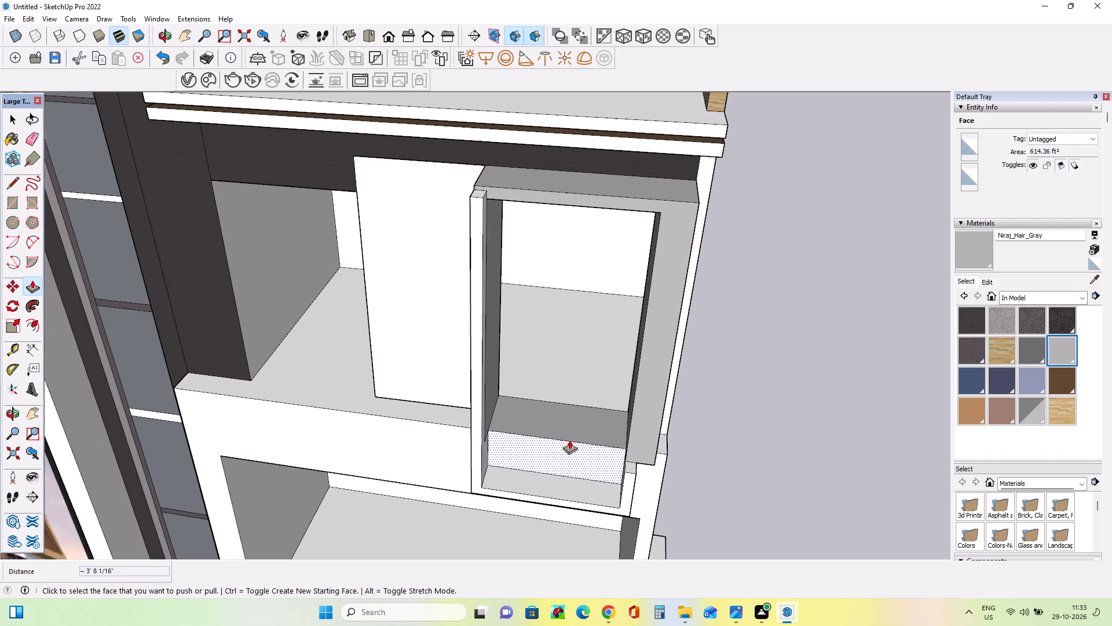
middle_click_drag(686, 411, 828, 363)
left_click_drag(614, 371, 627, 369)
Extend the outer side of the lower border's short stub outward about 3' 8 1/16" to line up with the jamb.
middle_click_drag(660, 464, 570, 392)
scroll(568, 389, "down", 5)
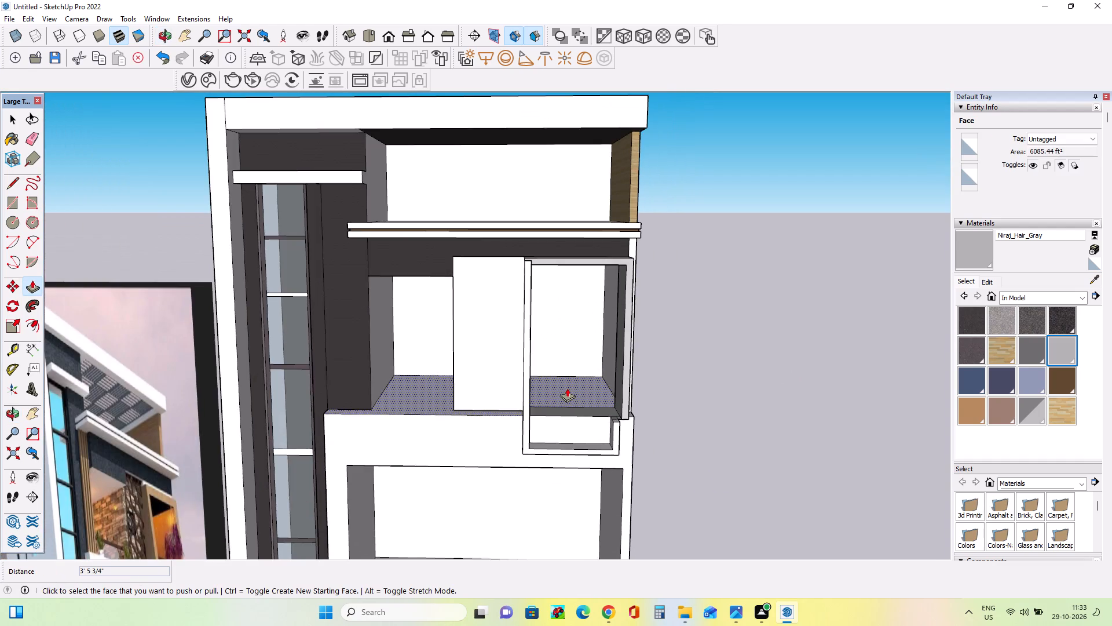
scroll(567, 388, "down", 3)
scroll(581, 456, "up", 8)
middle_click_drag(652, 408, 540, 406)
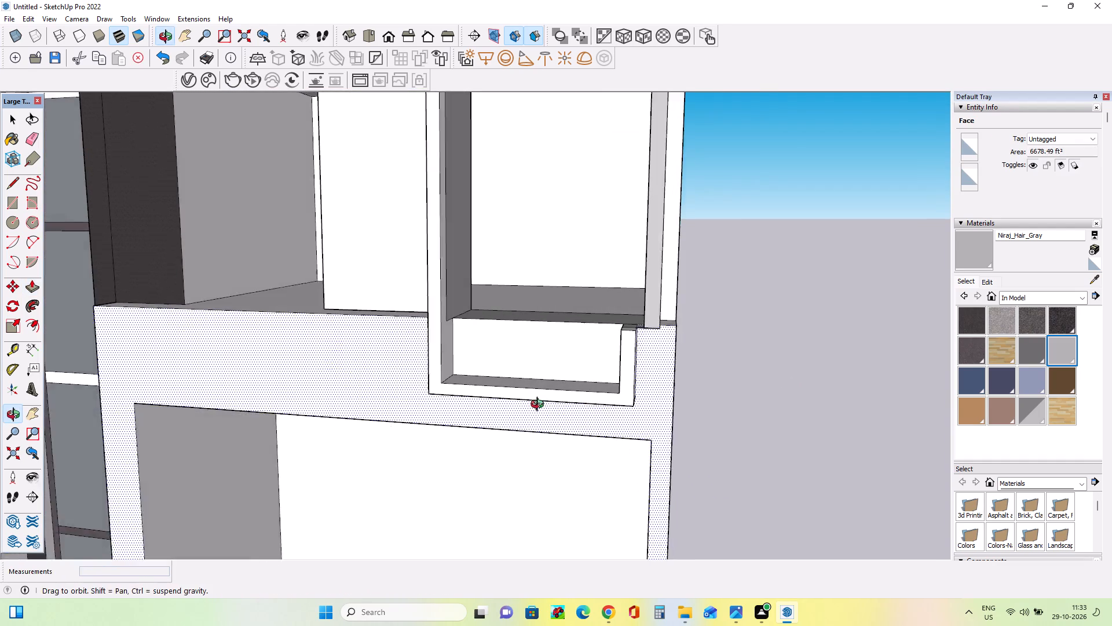
middle_click_drag(540, 406, 522, 406)
left_click_drag(609, 371, 645, 321)
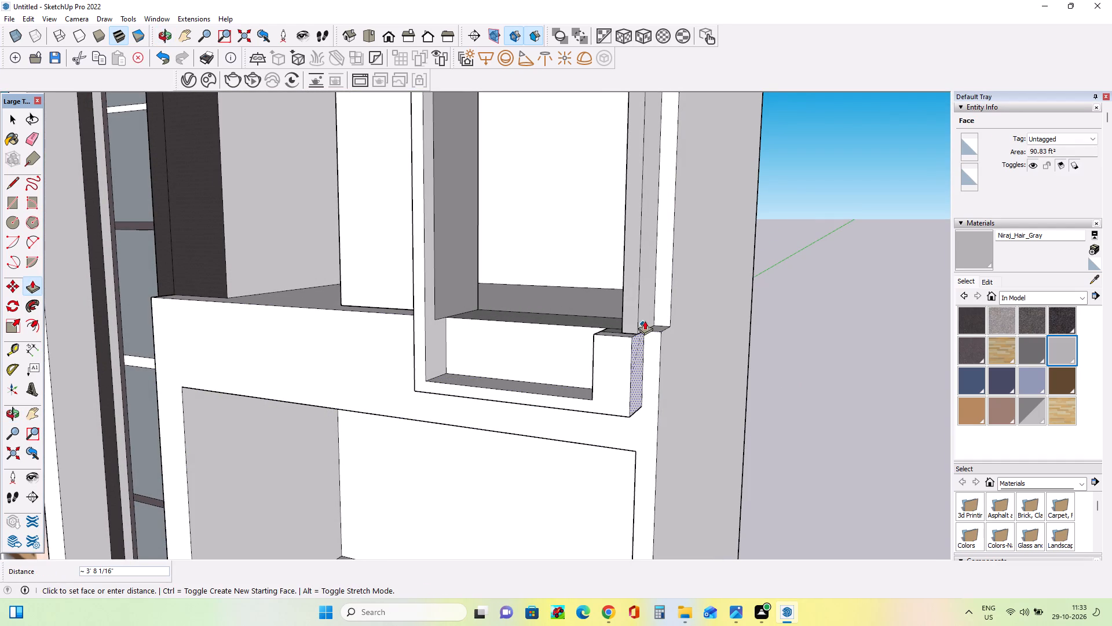
left_click_drag(645, 321, 645, 319)
Push the inner side face of the lower border's short stub 3' 5 3/4" outward to match the jamb's thickness.
middle_click_drag(597, 398, 820, 386)
left_click_drag(661, 337, 678, 312)
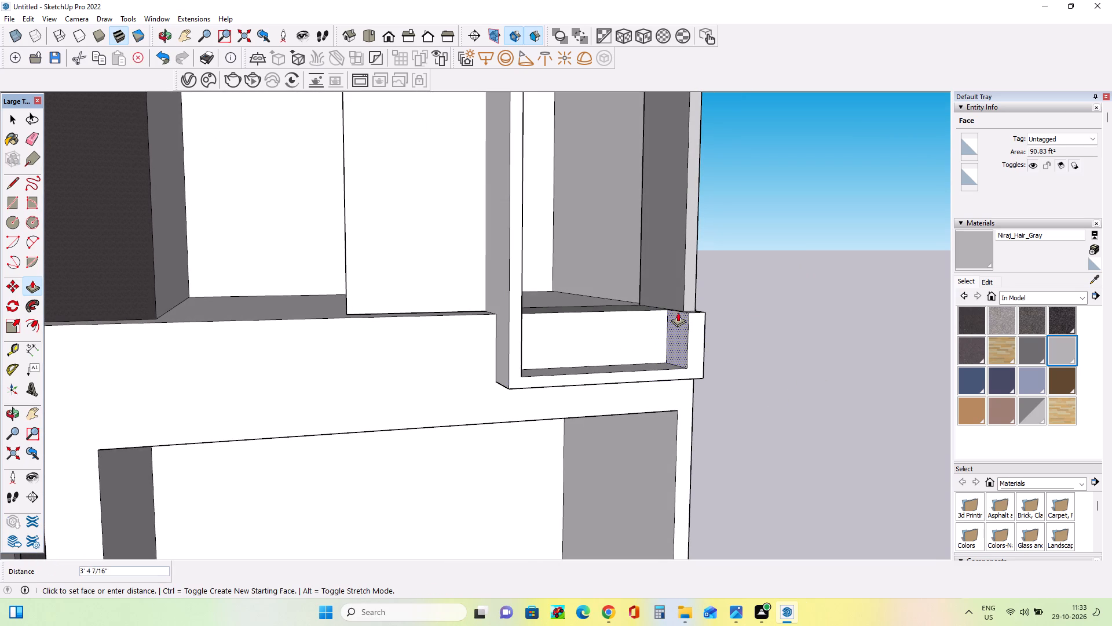
left_click_drag(678, 312, 677, 287)
Pull the outer jamb's front face forward 3' 4 5/16" until it is flush with the lower border.
middle_click_drag(677, 401, 386, 467)
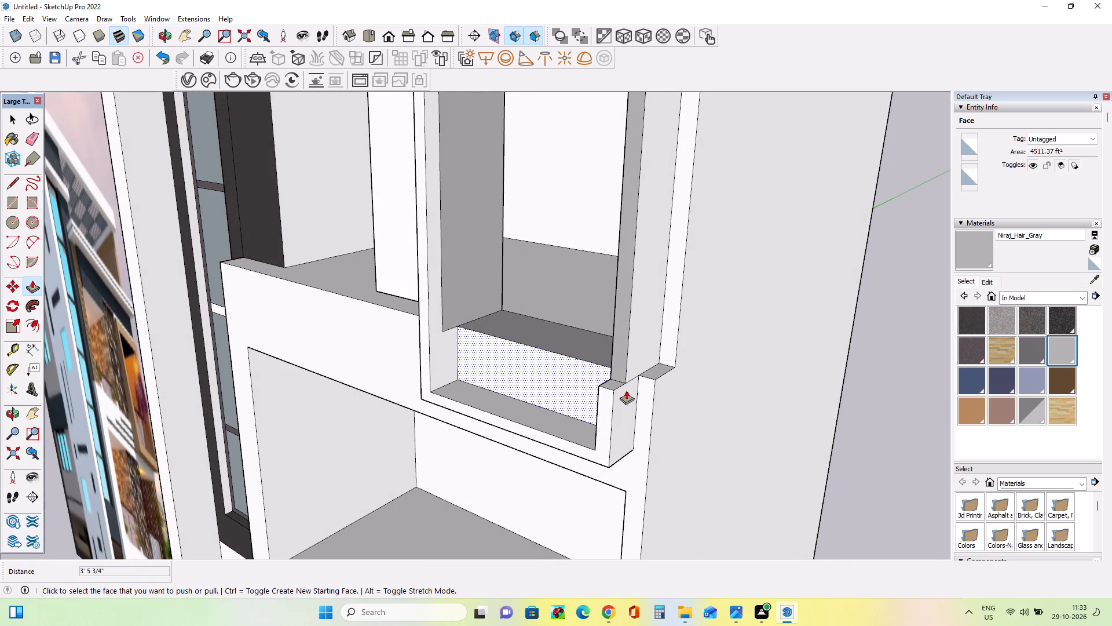
left_click_drag(610, 374, 605, 389)
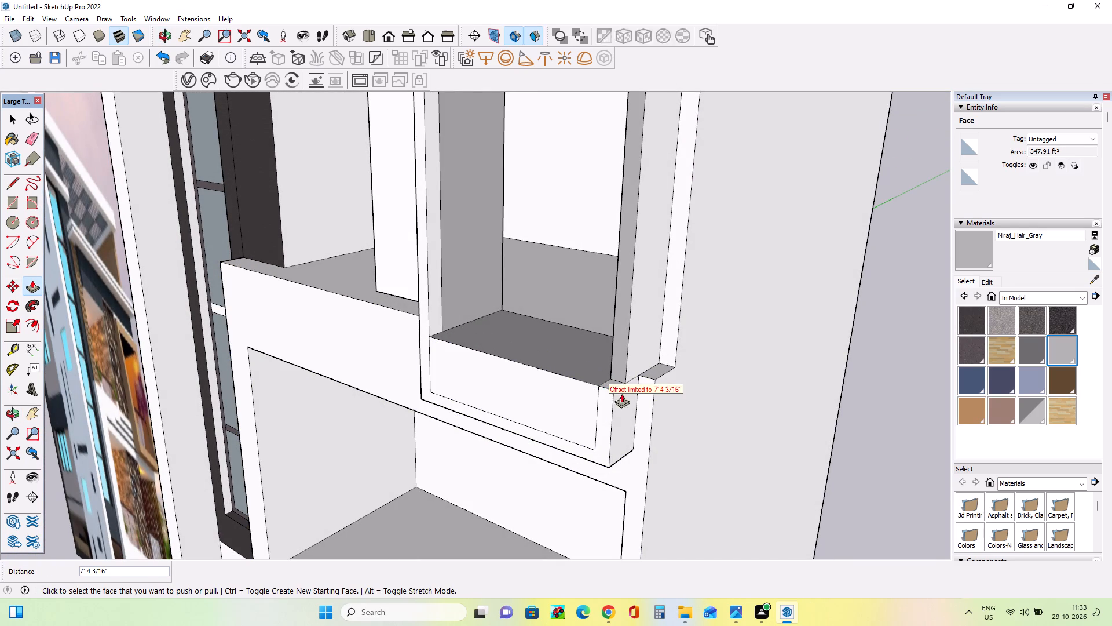
key("ctrl+z")
left_click_drag(615, 365, 614, 370)
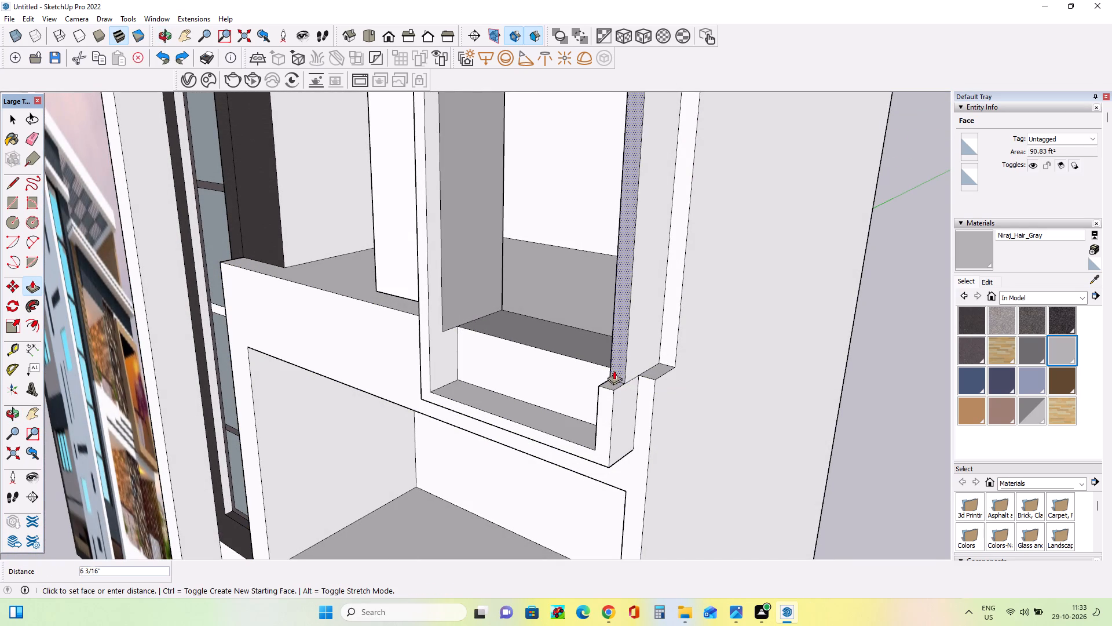
left_click_drag(614, 370, 606, 398)
Examine the reshaped balcony frame on the whole facade and compare it with the reference image.
middle_click_drag(636, 431, 713, 410)
scroll(564, 370, "down", 6)
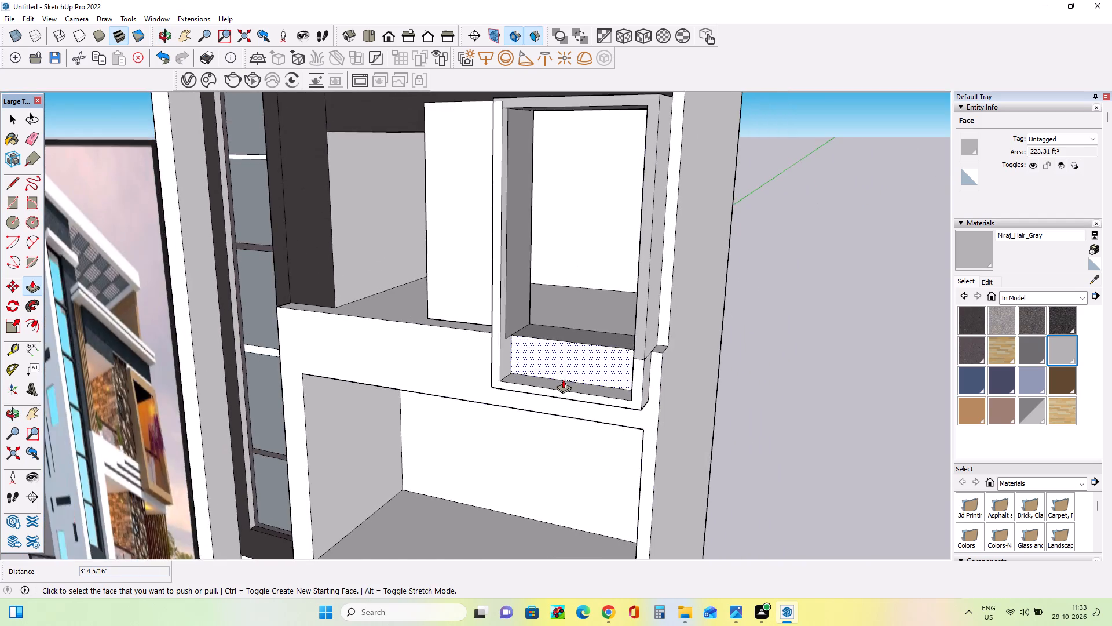
scroll(563, 379, "down", 7)
middle_click_drag(603, 376, 730, 261)
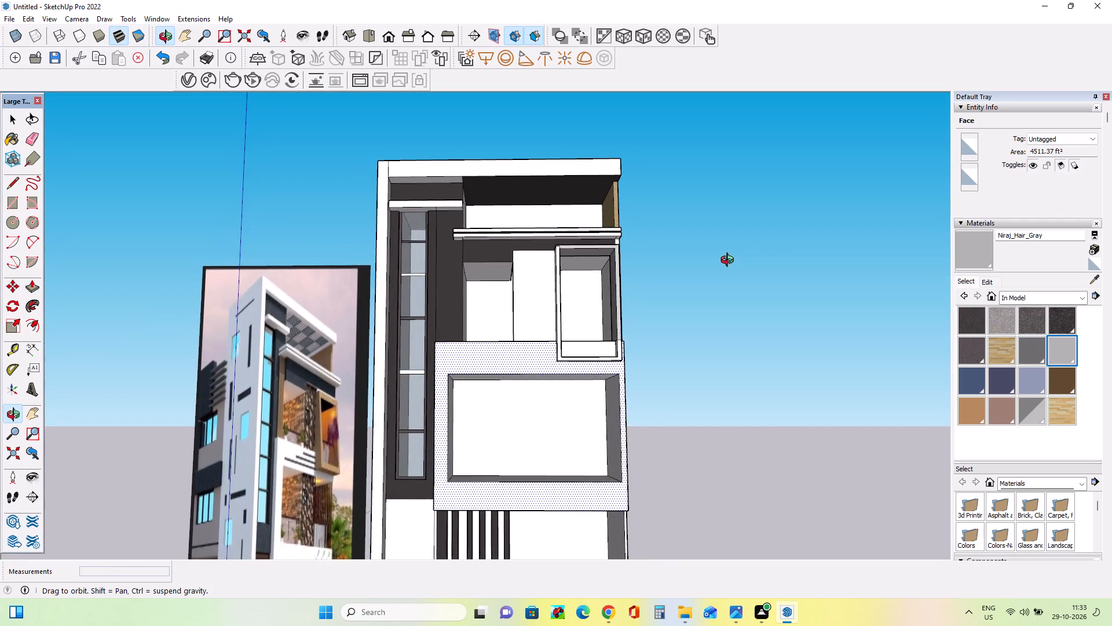
middle_click_drag(730, 261, 966, 236)
scroll(963, 241, "down", 1)
middle_click_drag(609, 320, 614, 320)
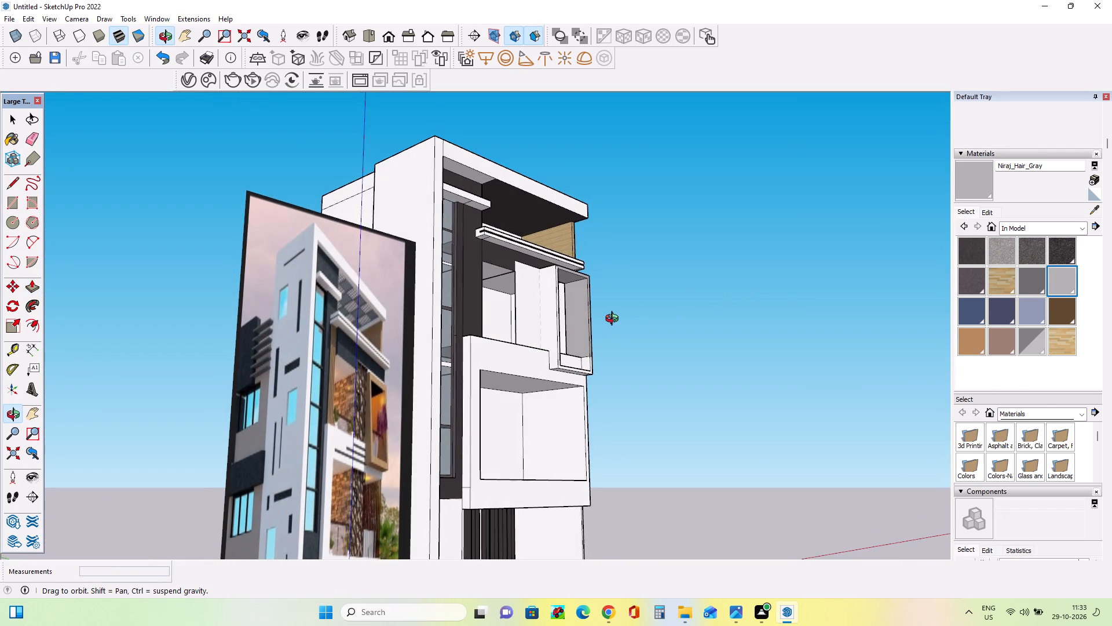
middle_click_drag(614, 320, 619, 322)
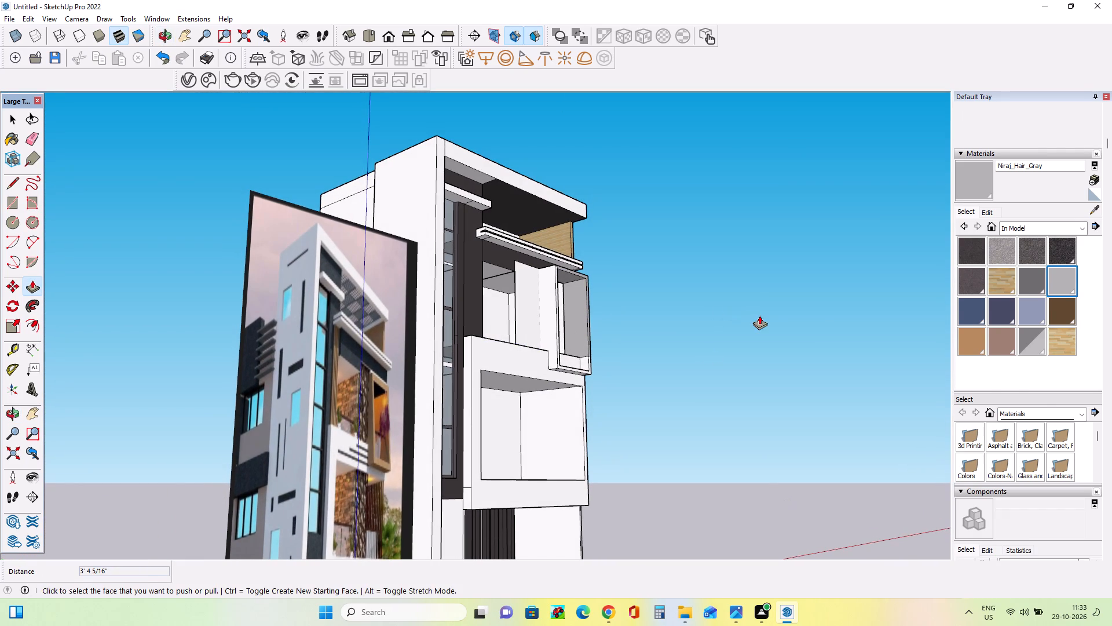
Push the low parapet face inside the bottom of the balcony frame's opening back 12' 11 5/16".
middle_click_drag(598, 337, 597, 396)
scroll(557, 336, "up", 4)
middle_click_drag(598, 356, 529, 399)
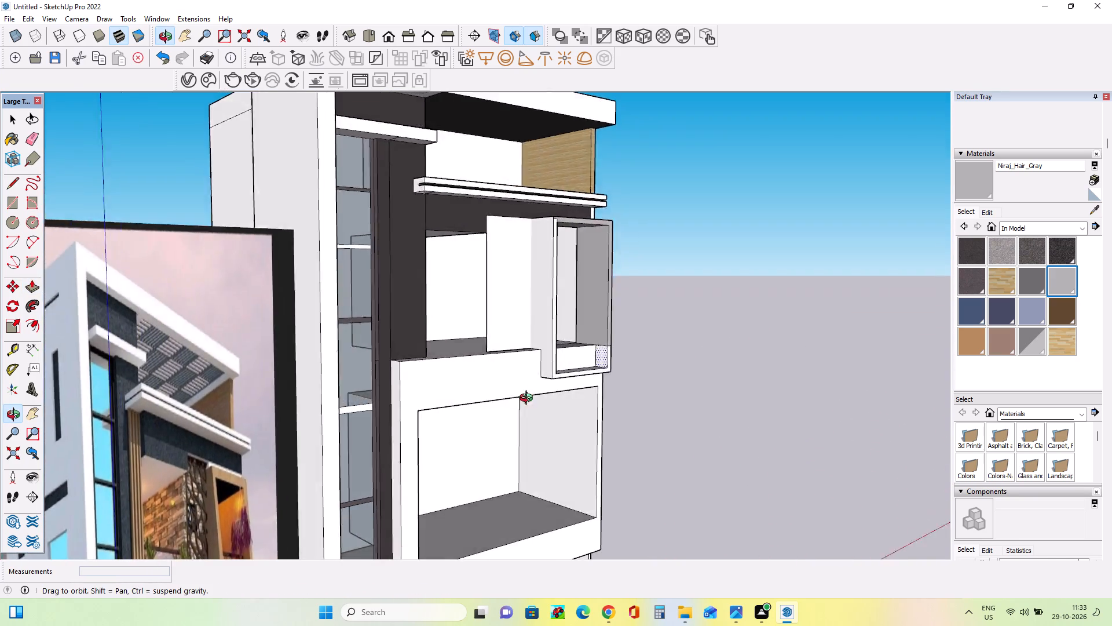
middle_click_drag(529, 399, 408, 450)
scroll(590, 361, "up", 3)
middle_click_drag(590, 351, 576, 261)
scroll(576, 261, "down", 3)
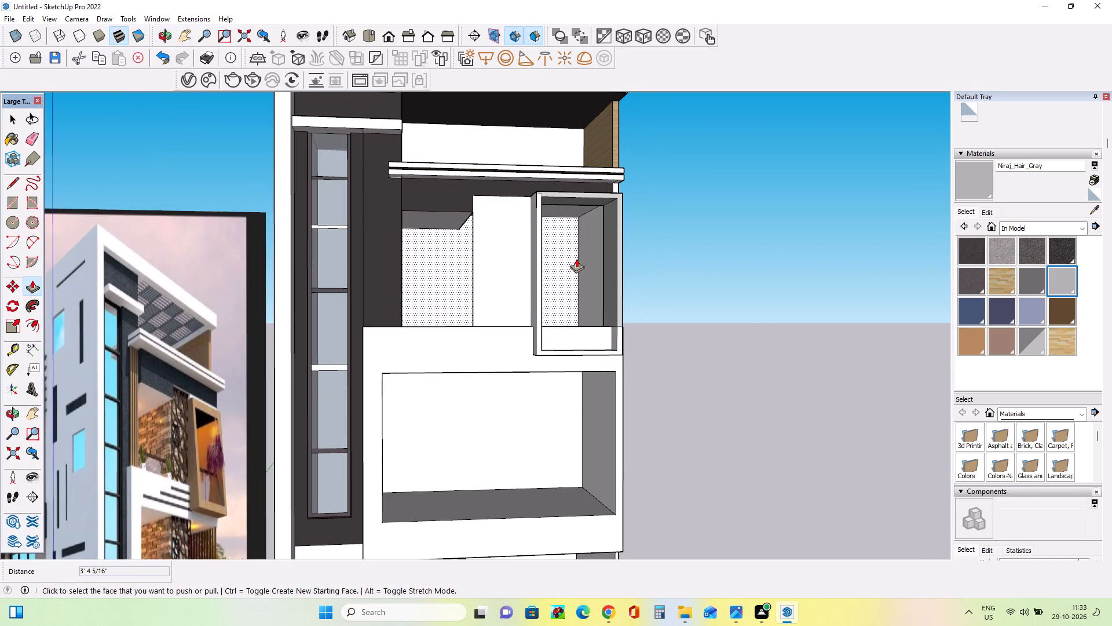
middle_click_drag(577, 261, 575, 310)
left_click_drag(570, 330, 564, 309)
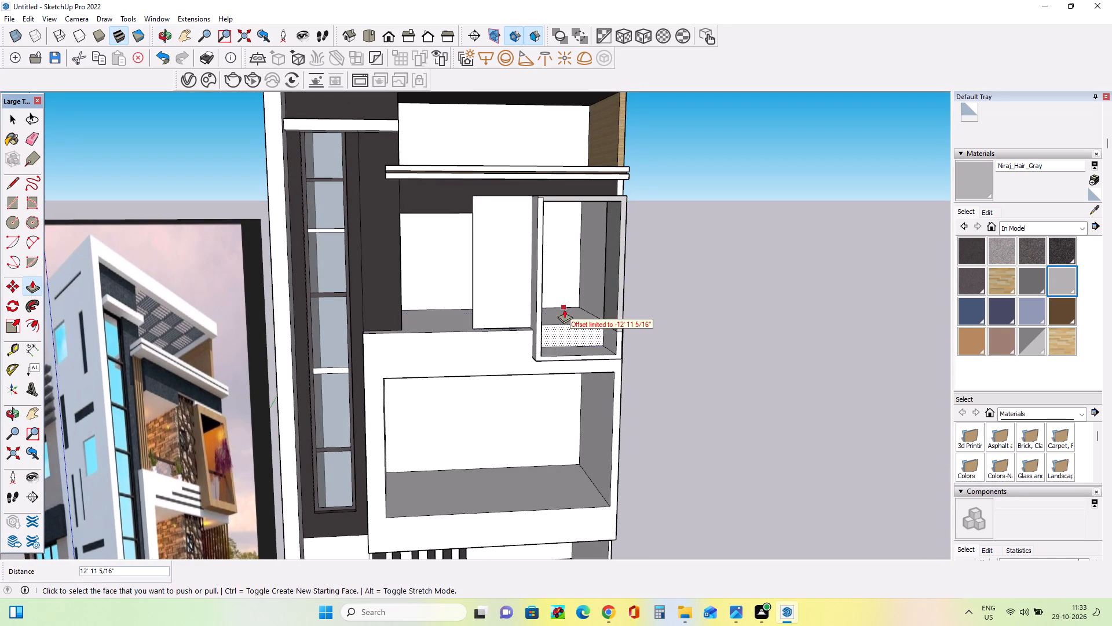
Examine the framed box from several angles and compare its side profile with the reference image.
middle_click_drag(601, 333, 480, 350)
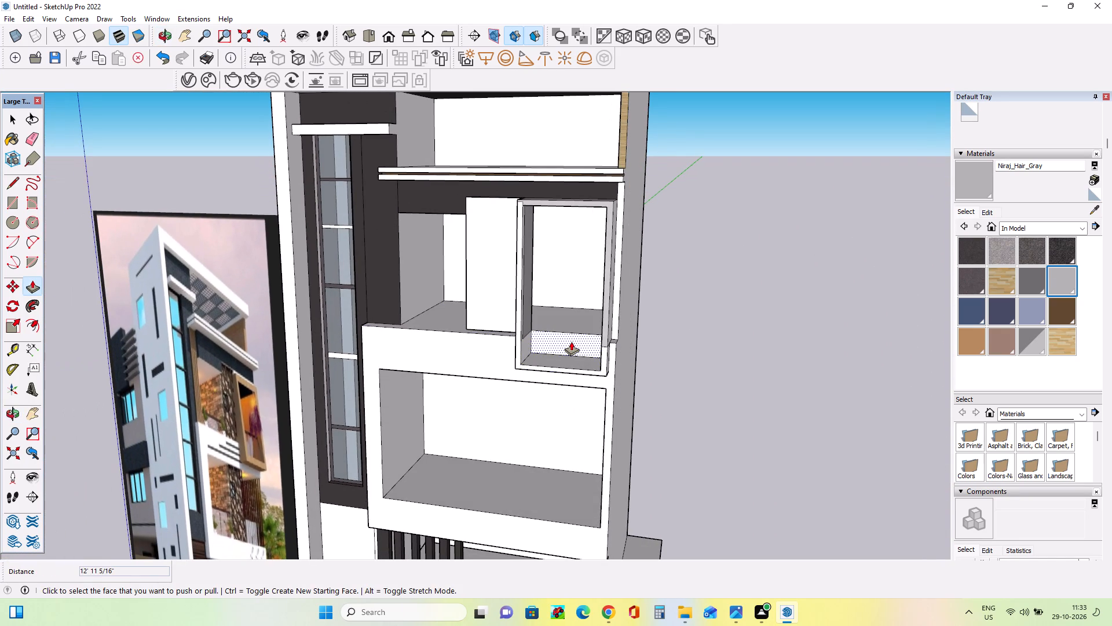
middle_click_drag(580, 330, 731, 297)
middle_click_drag(598, 275, 649, 315)
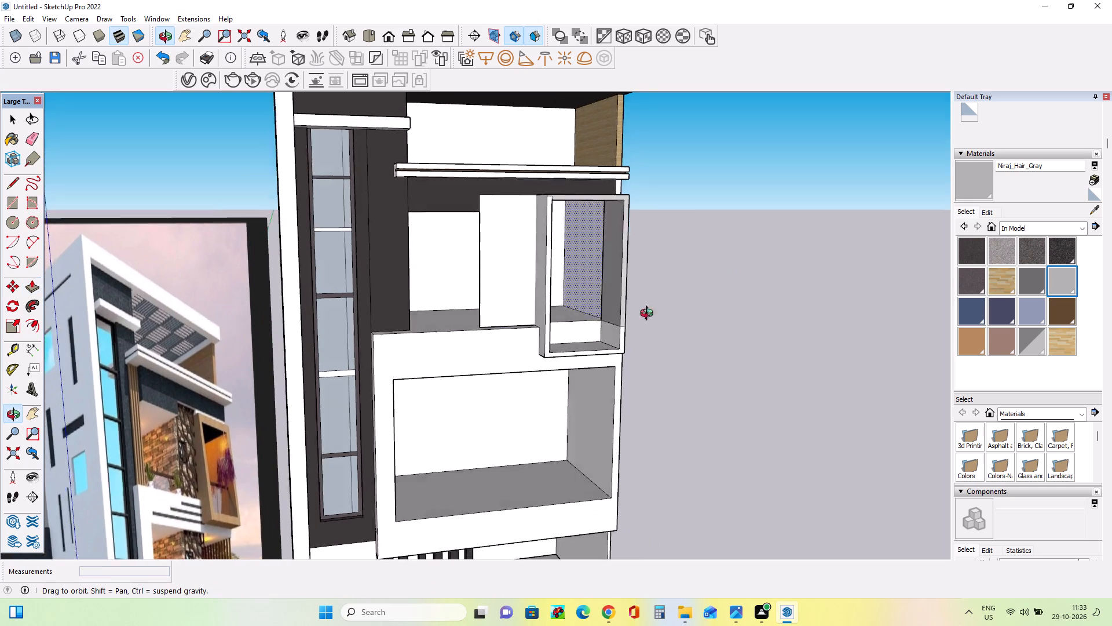
middle_click_drag(649, 315, 694, 172)
scroll(348, 277, "down", 8)
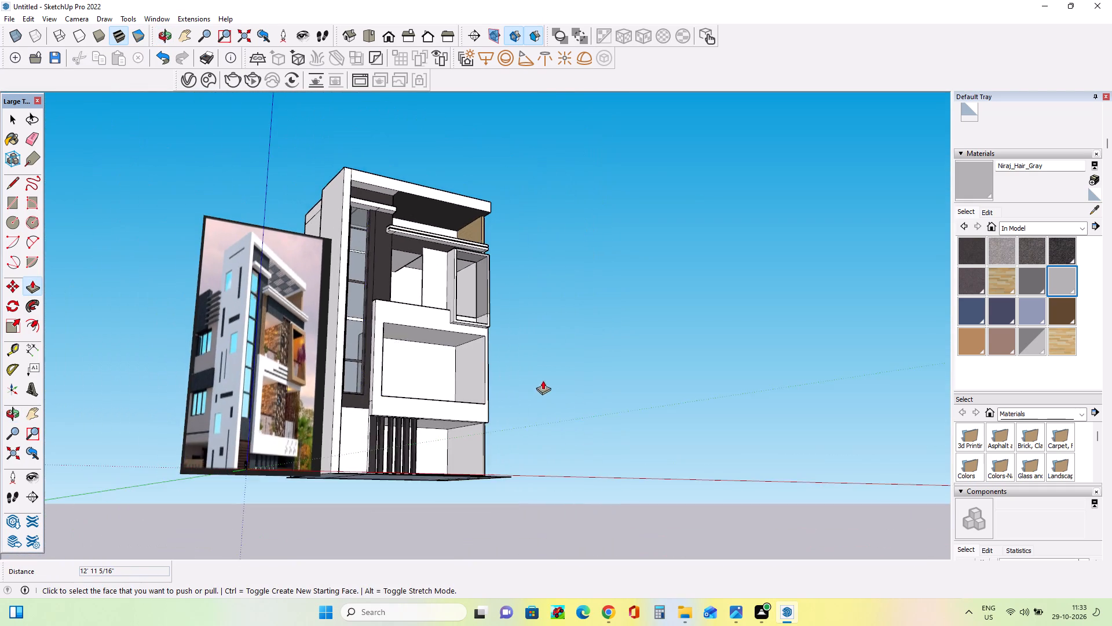
middle_click_drag(564, 392, 712, 457)
Draw a slanting line about 71' 2 1/8" from the box side's front bottom corner to its top edge's midpoint, nearest the screen panel.
scroll(397, 307, "up", 2)
middle_click_drag(419, 309, 436, 330)
scroll(482, 305, "up", 3)
middle_click_drag(480, 304, 474, 323)
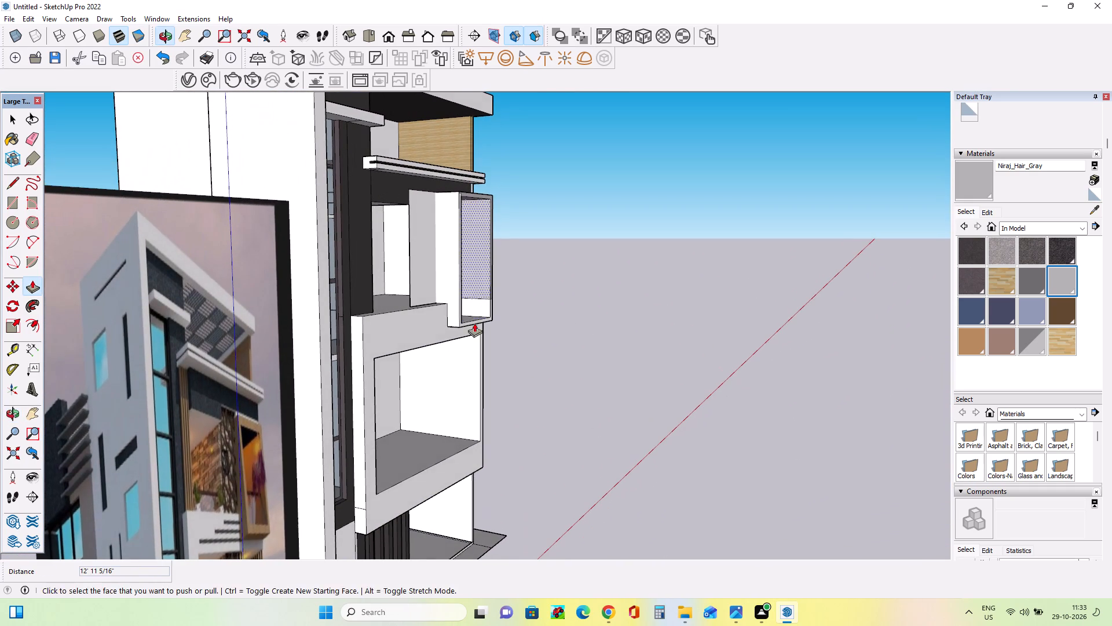
left_click(9, 179)
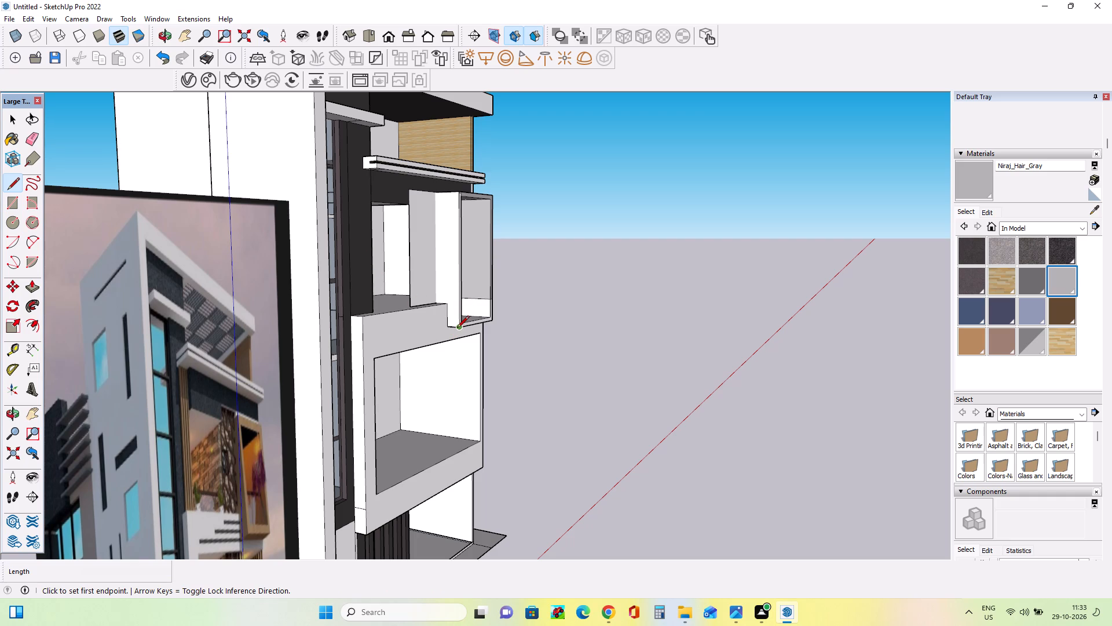
left_click(457, 329)
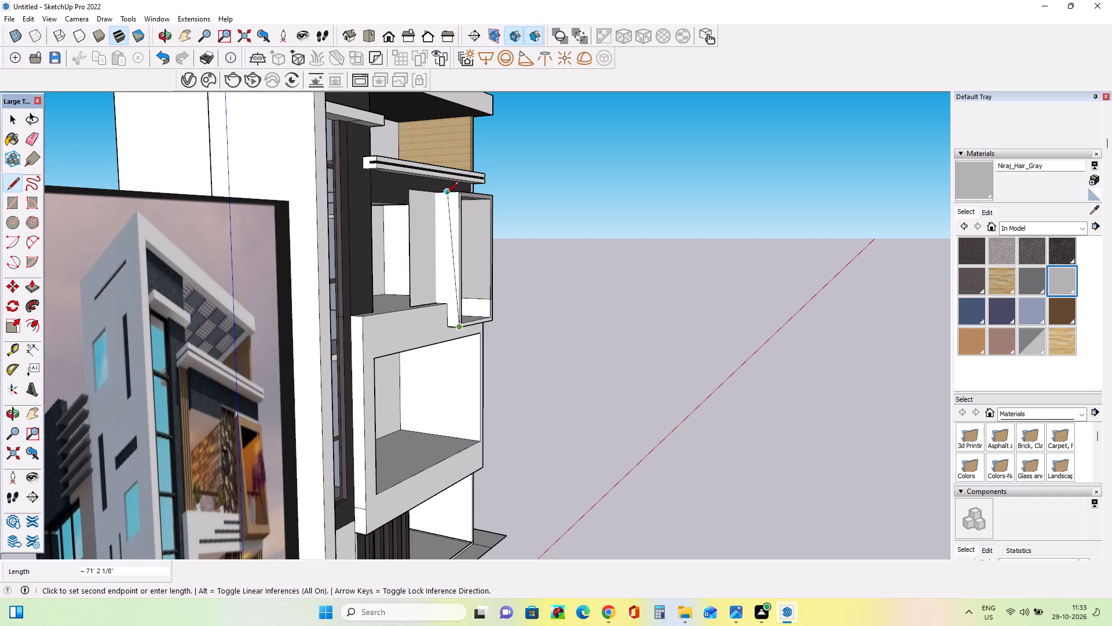
left_click(447, 194)
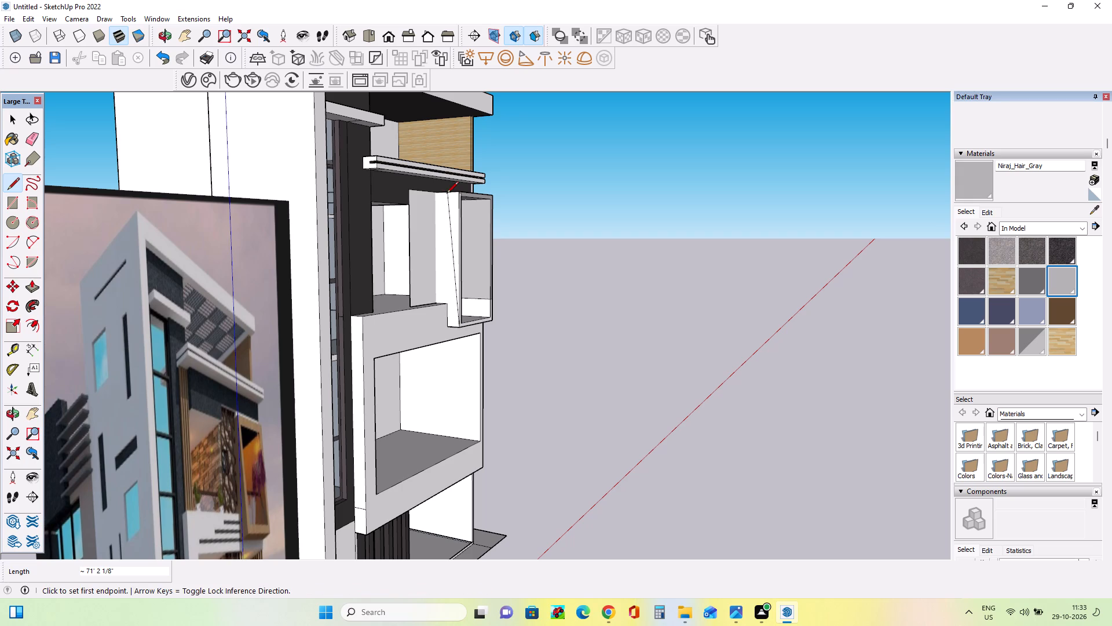
Draw a line about 38' 4 11/16" across the framed box's top, joining the midpoints of its two side edges.
middle_click_drag(480, 236, 376, 359)
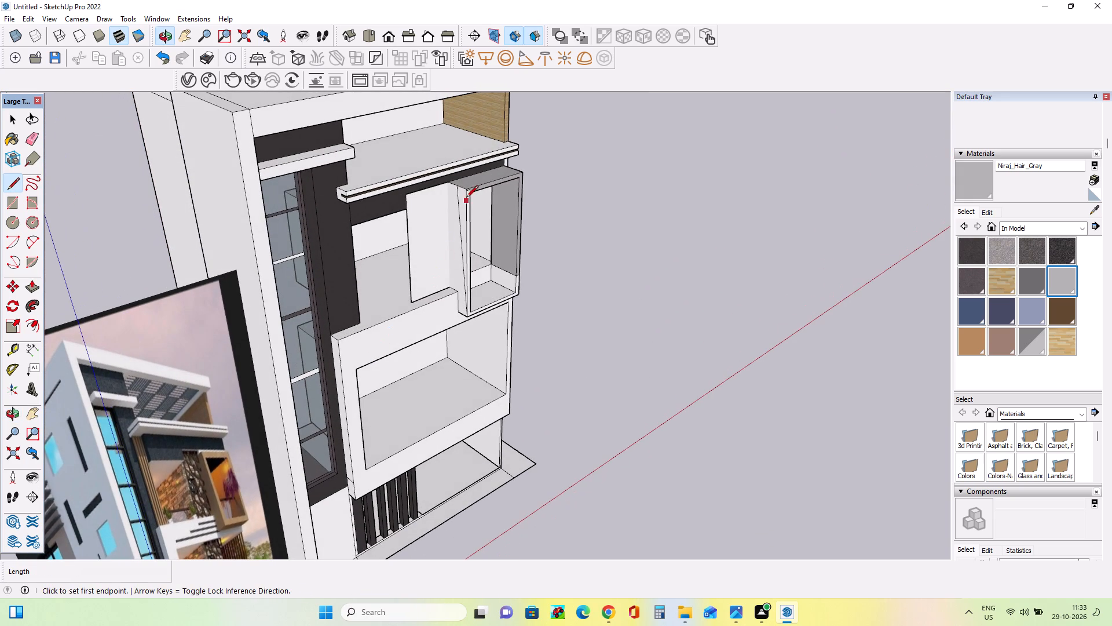
left_click(459, 187)
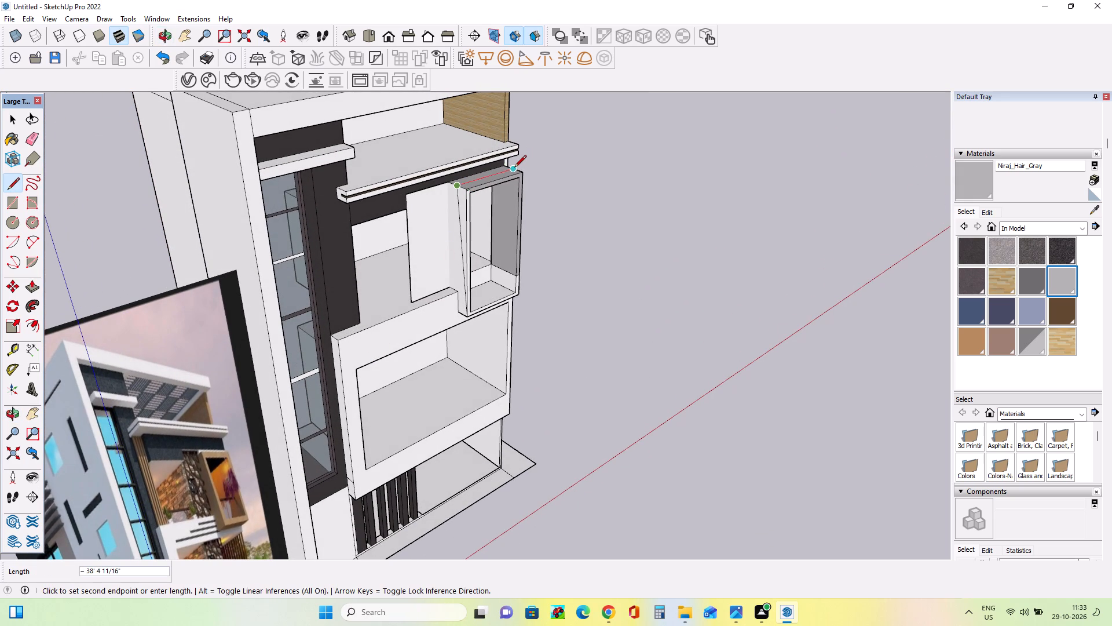
left_click(514, 168)
Draw the matching slanting line about 71' 2 1/8" on the box's outer side, from the top line's end to the front bottom corner.
middle_click_drag(536, 199, 493, 317)
scroll(475, 230, "up", 5)
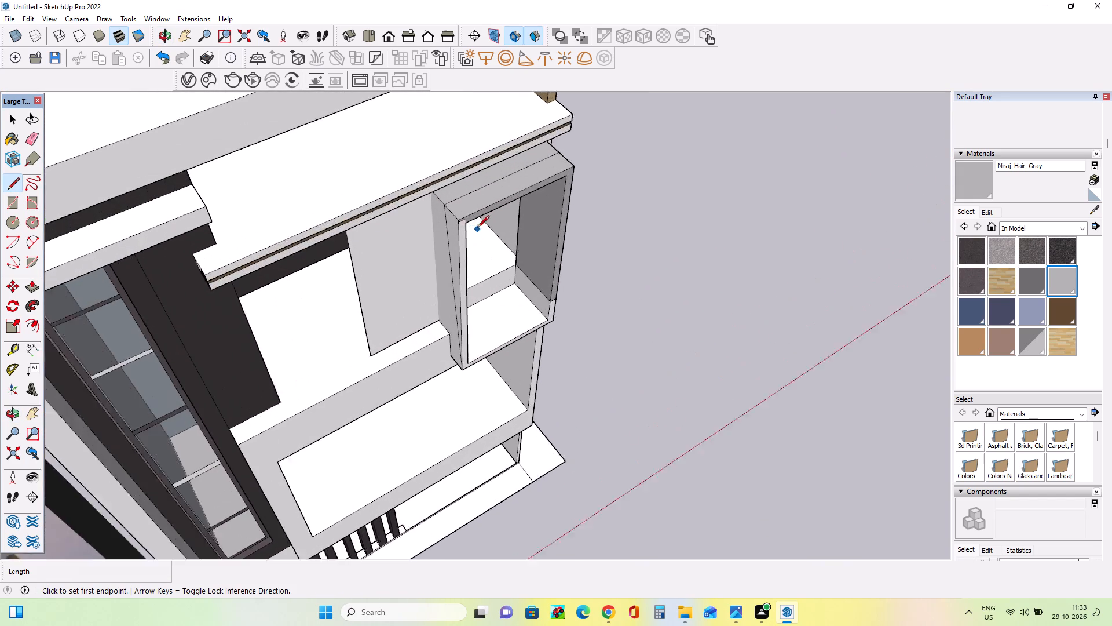
middle_click_drag(580, 236, 150, 162)
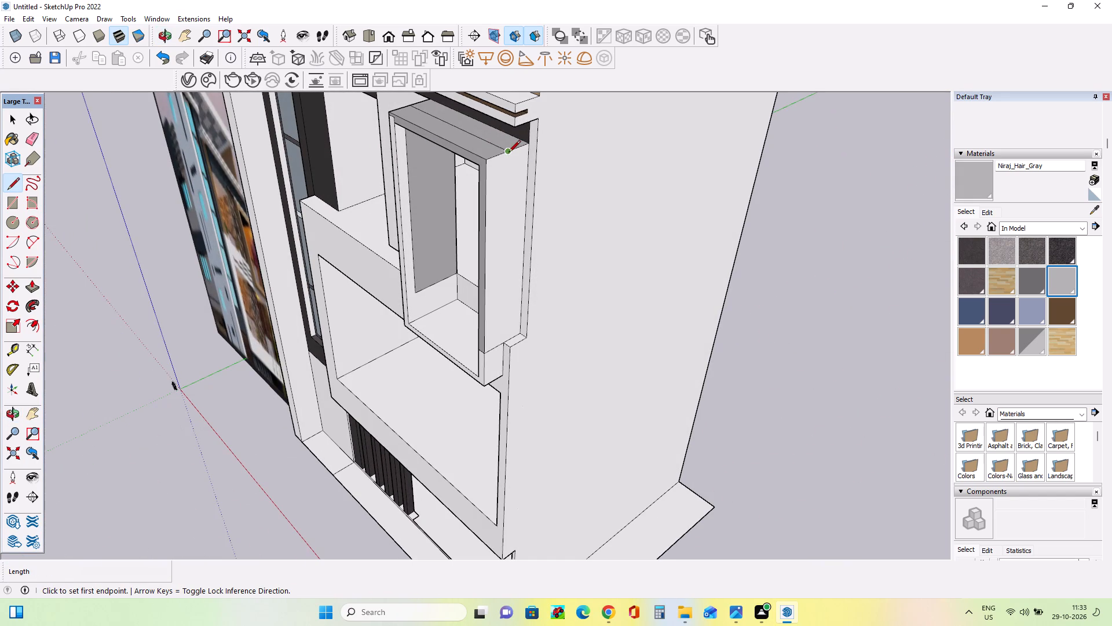
left_click(509, 153)
left_click(488, 381)
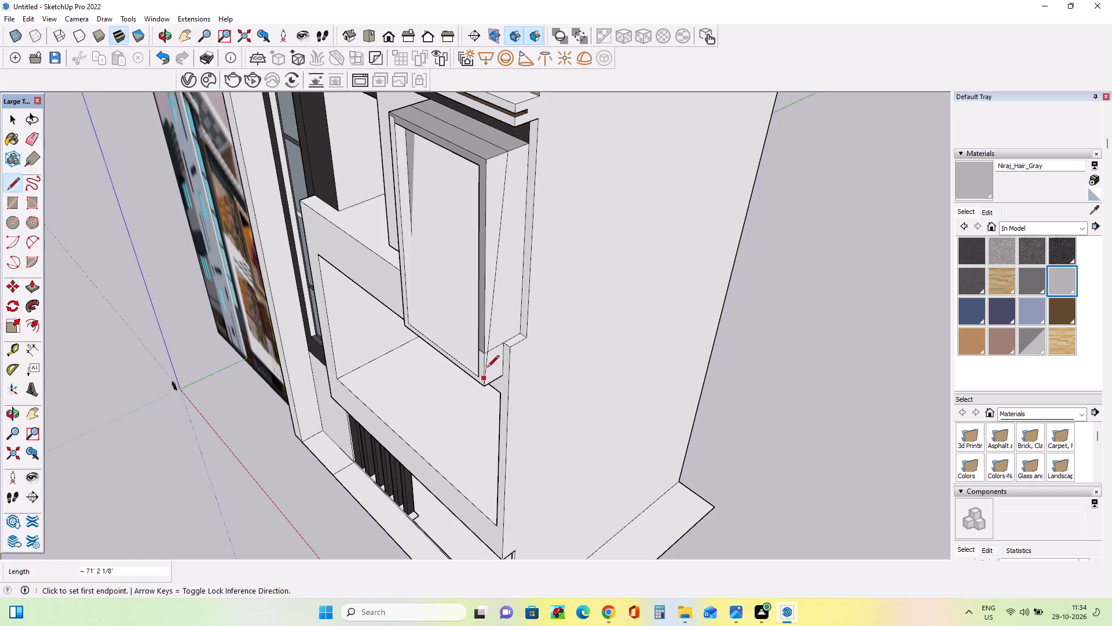
Delete the face covering the framed box's front opening.
middle_click_drag(493, 363, 686, 319)
scroll(700, 312, "down", 3)
middle_click_drag(620, 289, 649, 179)
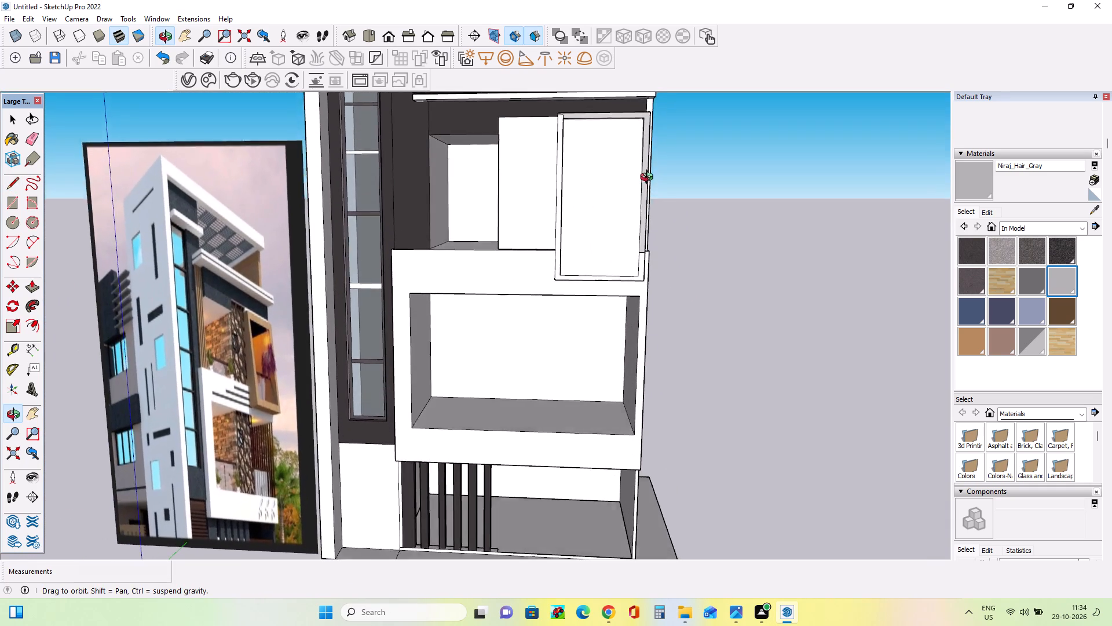
middle_click_drag(649, 179, 580, 219)
left_click(12, 114)
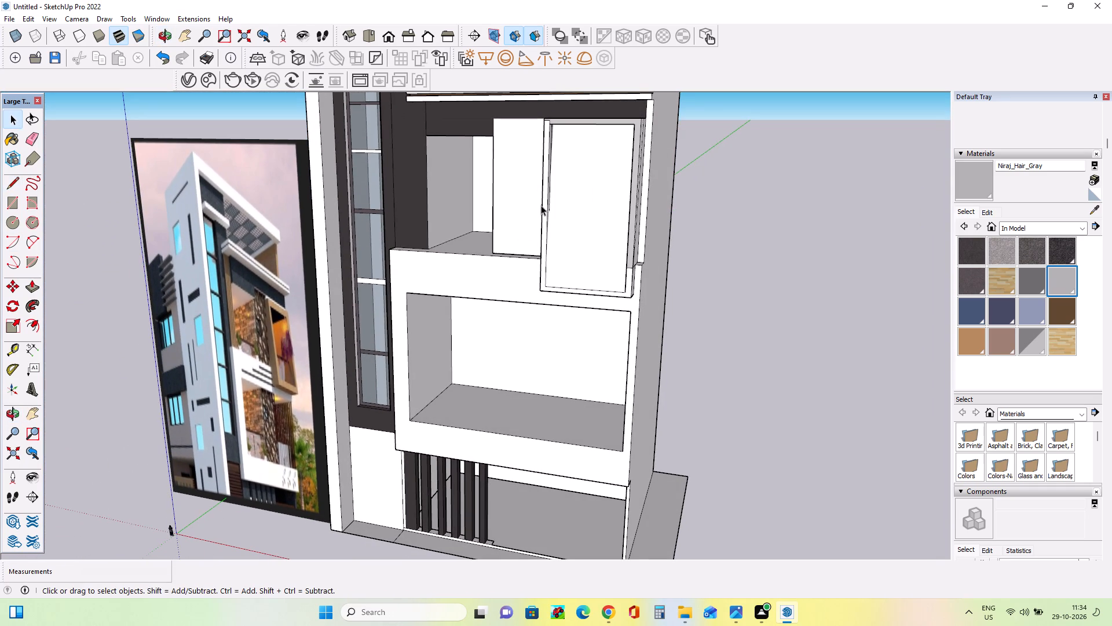
left_click(579, 210)
key("Delete")
middle_click_drag(577, 285, 625, 294)
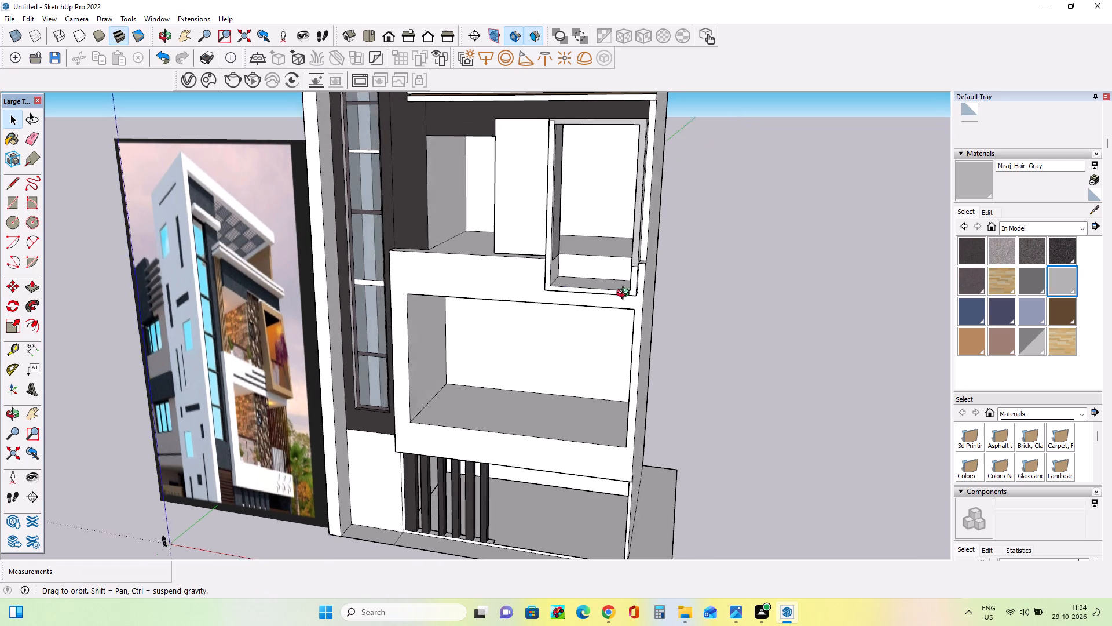
middle_click_drag(625, 294, 756, 308)
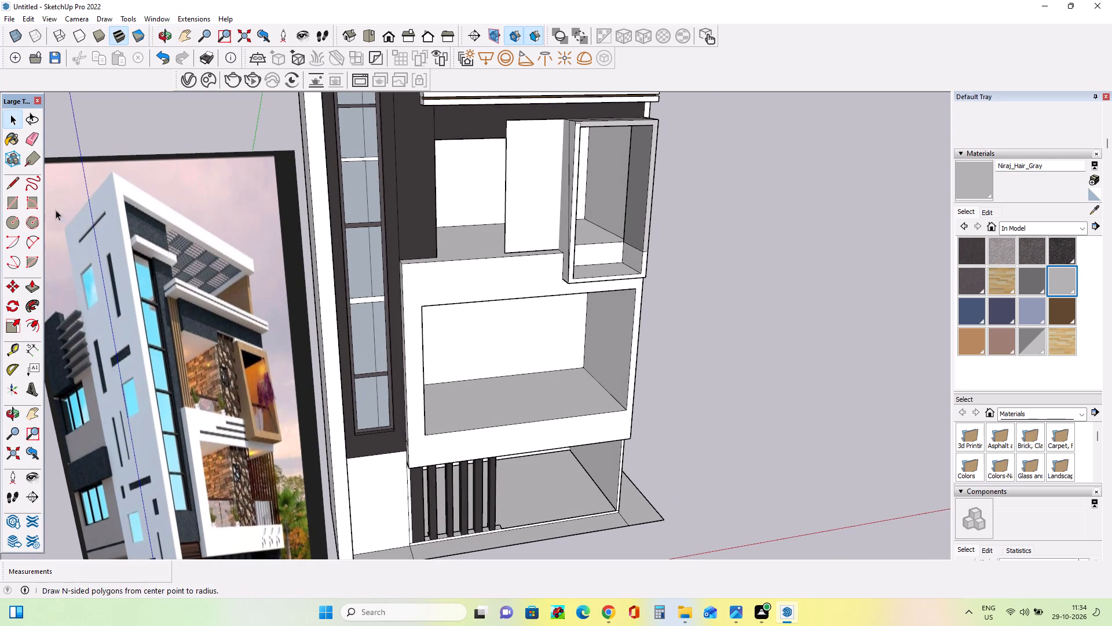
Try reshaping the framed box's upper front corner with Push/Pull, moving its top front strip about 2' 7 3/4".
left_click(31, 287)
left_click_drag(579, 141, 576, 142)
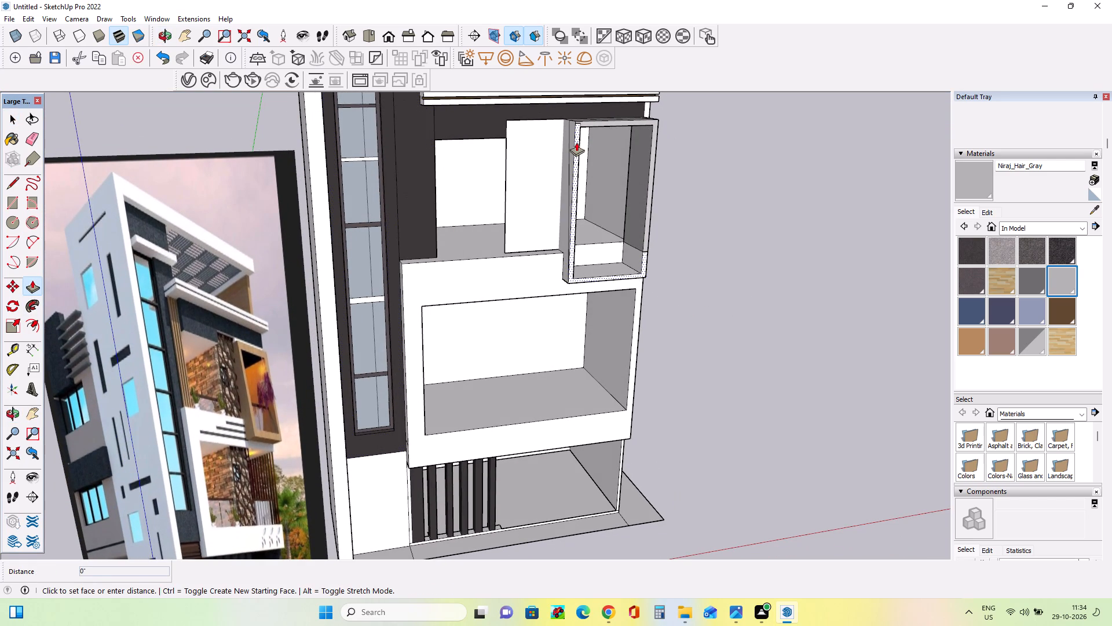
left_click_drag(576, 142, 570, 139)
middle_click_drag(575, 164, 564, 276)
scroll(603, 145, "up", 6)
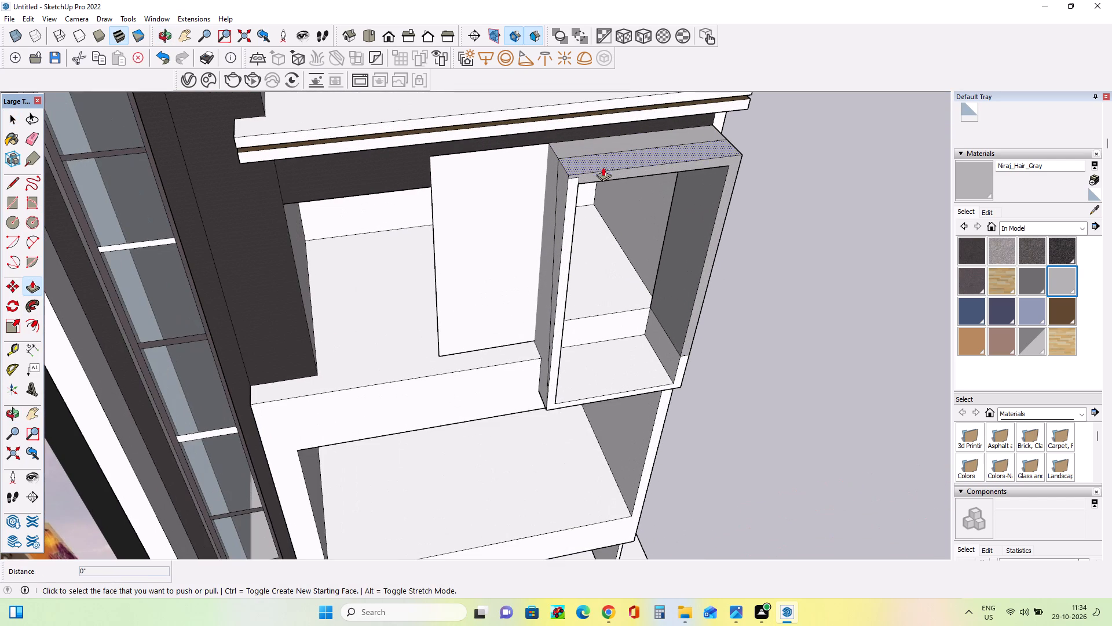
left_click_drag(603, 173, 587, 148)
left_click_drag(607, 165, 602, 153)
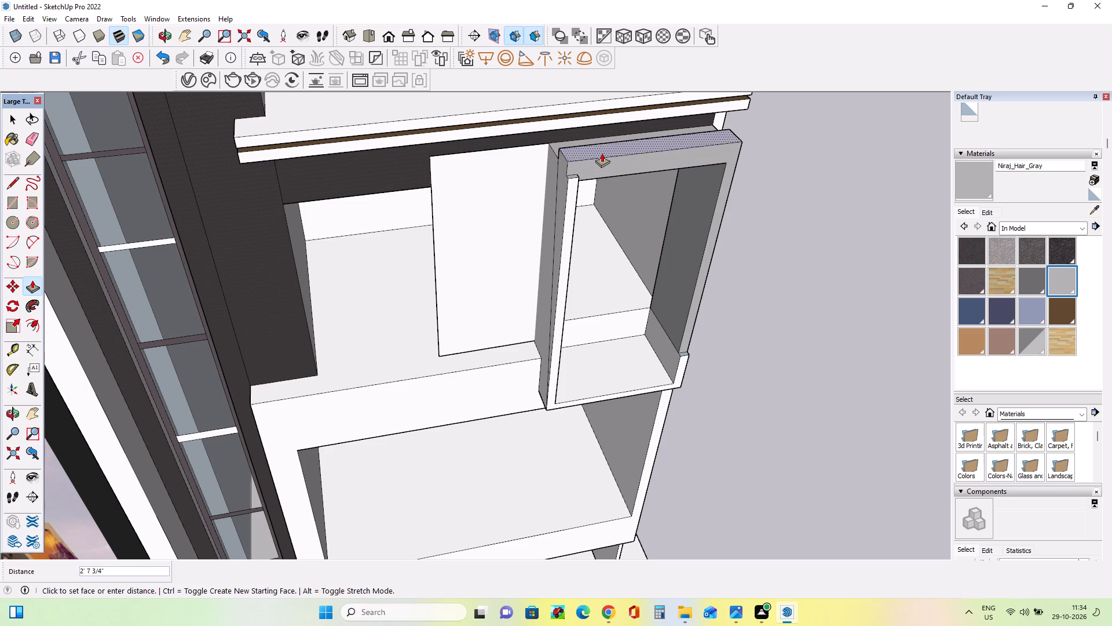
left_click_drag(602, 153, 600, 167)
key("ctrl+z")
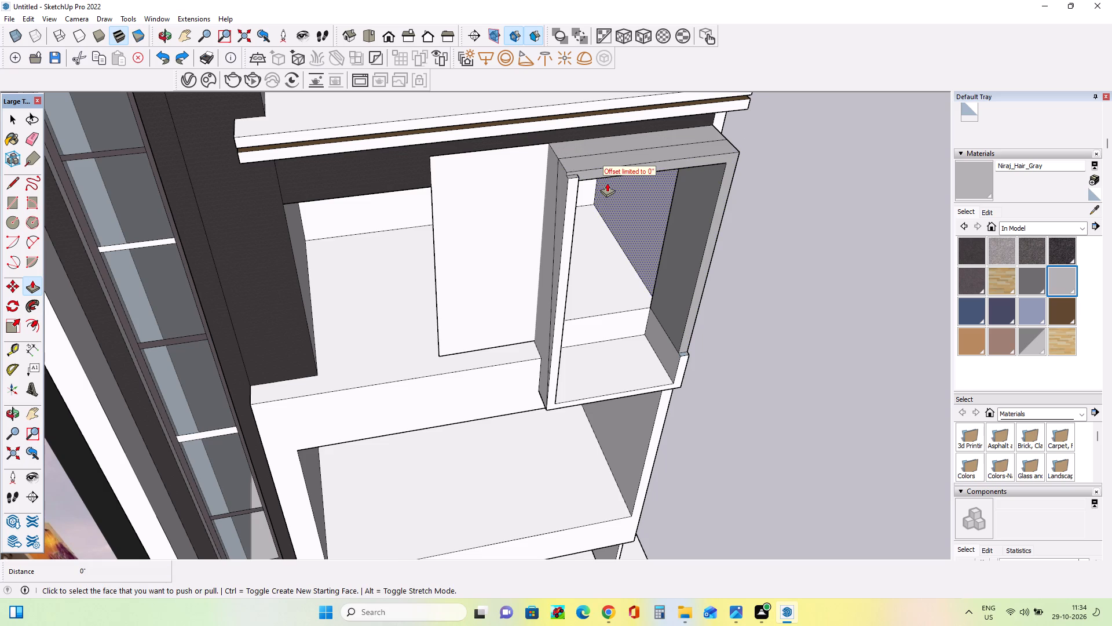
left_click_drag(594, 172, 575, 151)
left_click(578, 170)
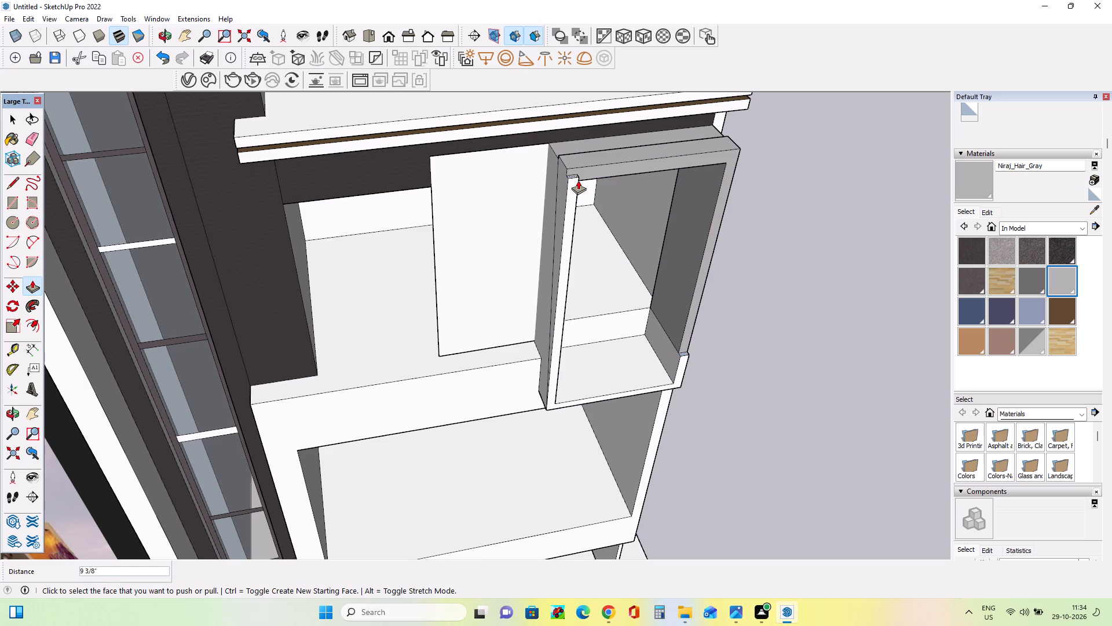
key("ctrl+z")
Push/pull the small face at the top of the box's post nearest the screen panel by about 9 1/16".
middle_click_drag(576, 166, 592, 286)
scroll(587, 235, "up", 3)
left_click_drag(575, 240, 565, 227)
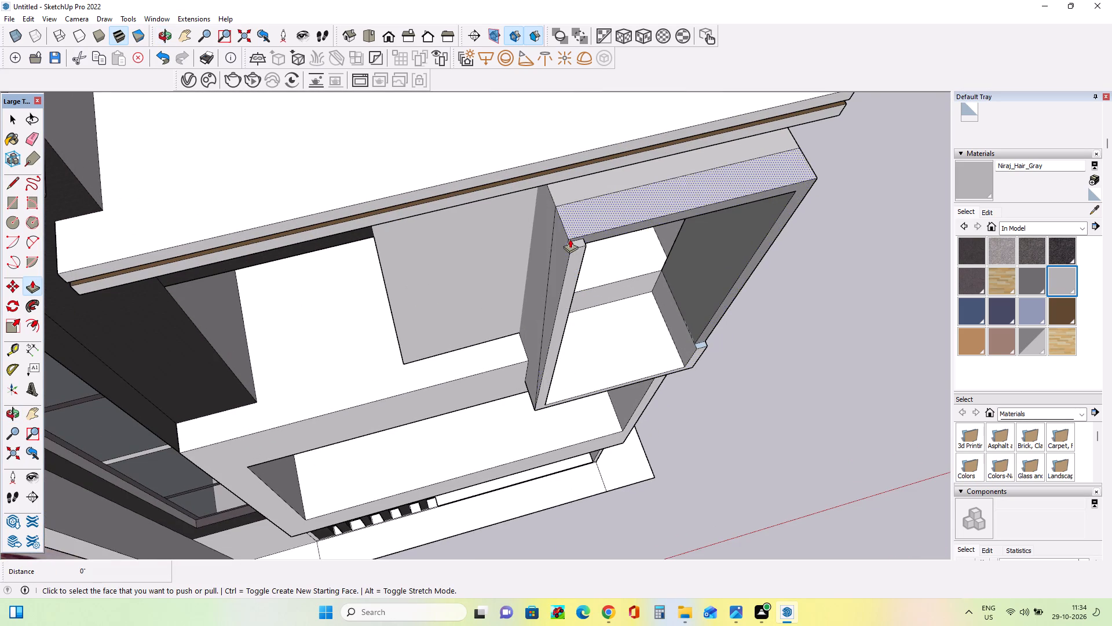
scroll(570, 239, "up", 4)
left_click_drag(575, 246, 570, 230)
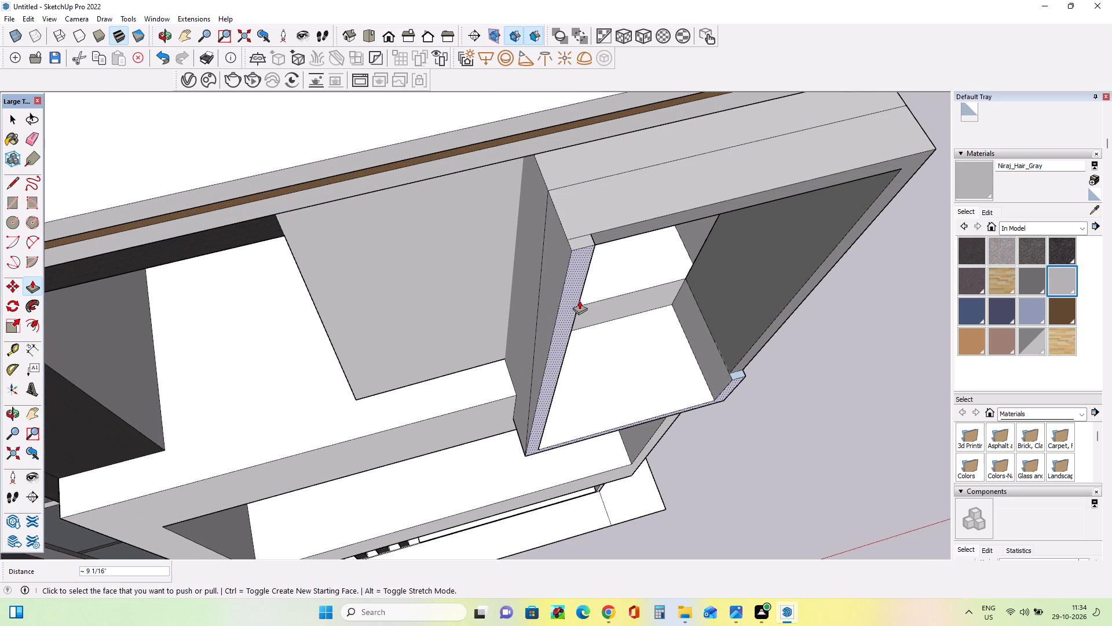
Erase the leftover edge between that post's small top face and the framed box's top strip.
left_click(37, 136)
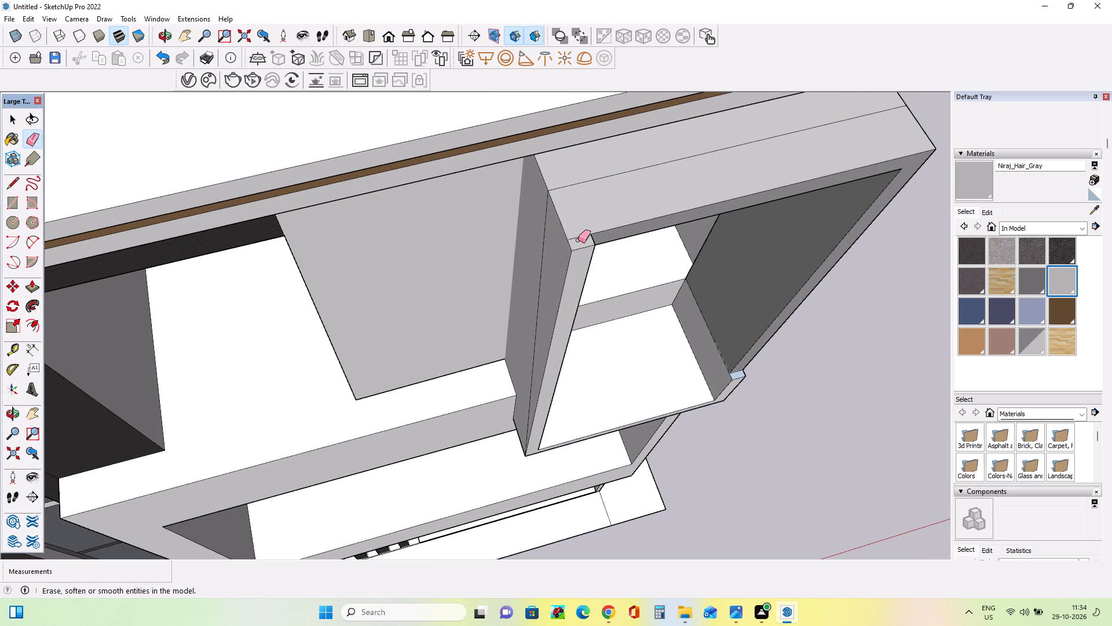
left_click(578, 240)
left_click_drag(582, 234, 582, 242)
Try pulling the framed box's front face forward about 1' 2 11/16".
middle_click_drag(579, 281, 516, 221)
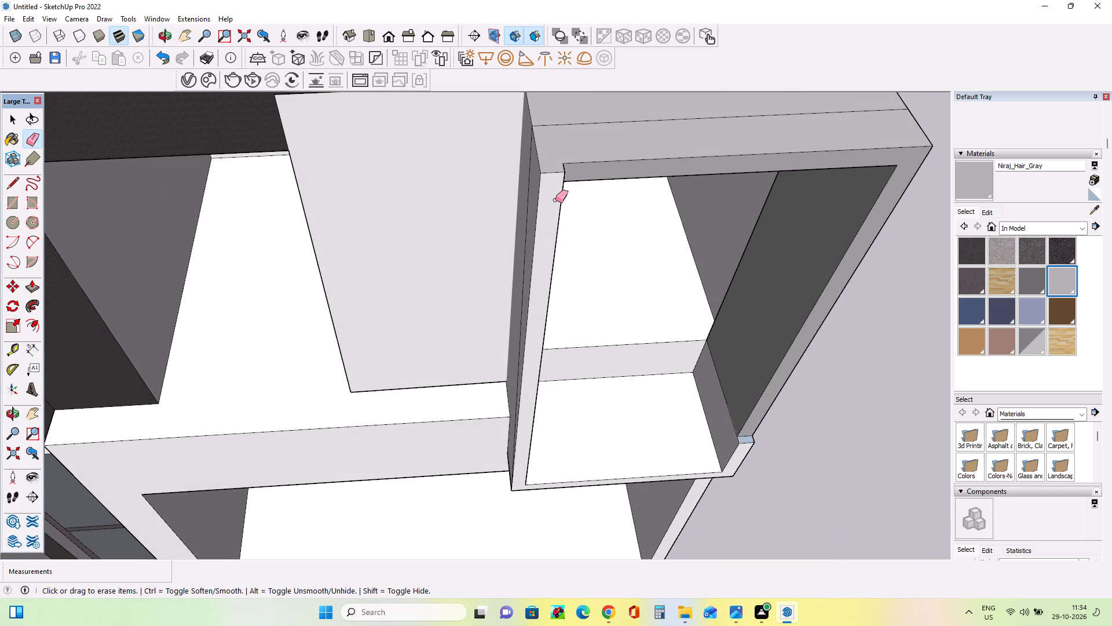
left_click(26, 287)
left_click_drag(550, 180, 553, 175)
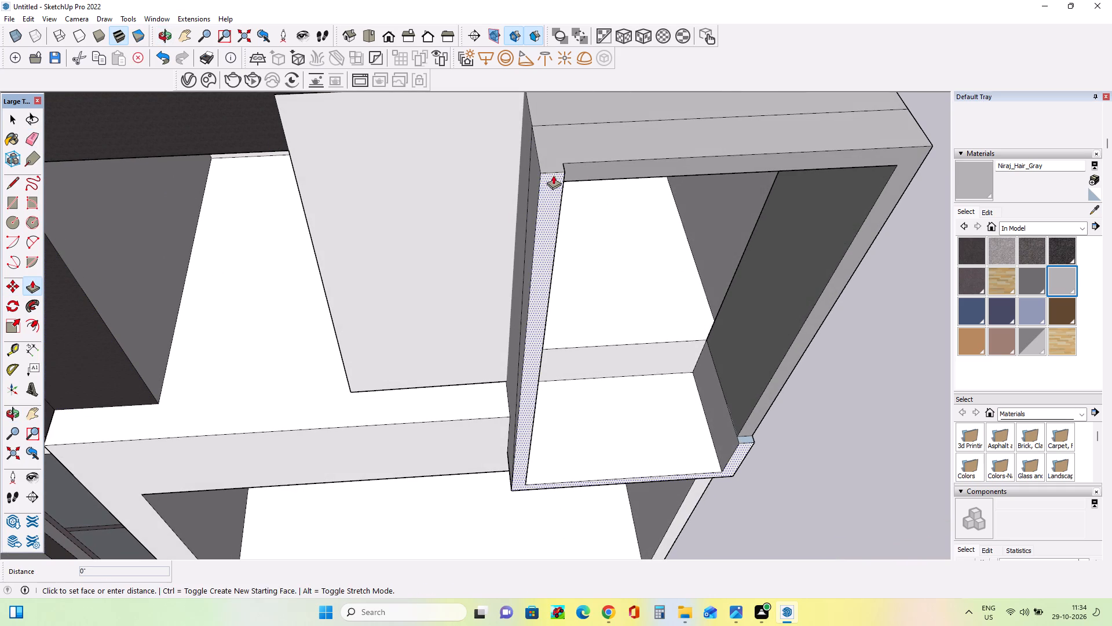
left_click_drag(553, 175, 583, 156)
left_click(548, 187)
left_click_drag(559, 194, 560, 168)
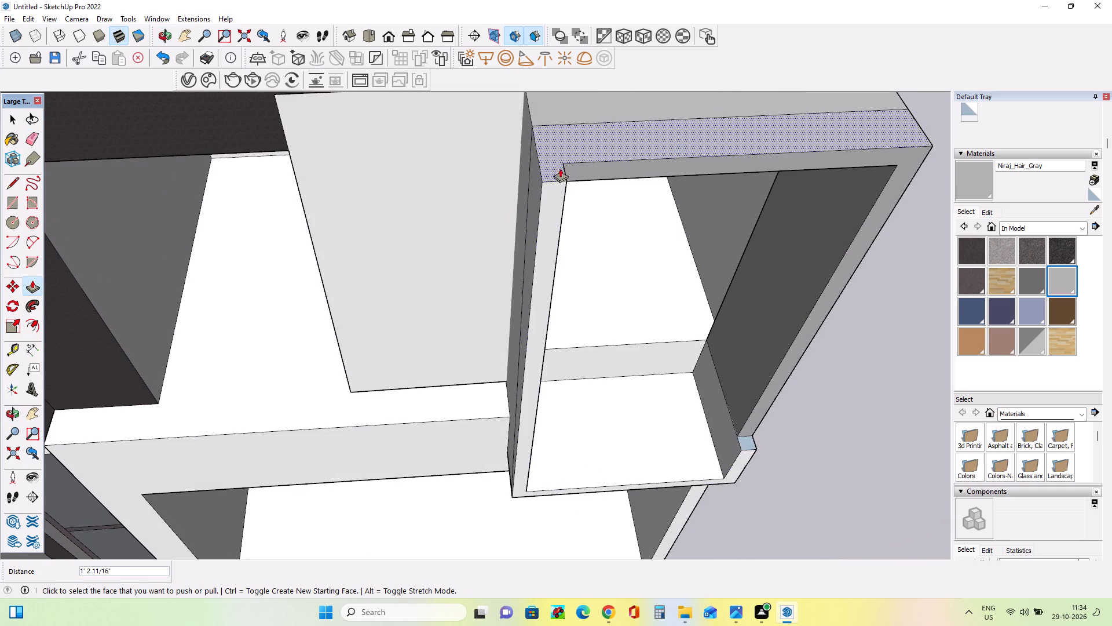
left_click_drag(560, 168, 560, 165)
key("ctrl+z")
Adjust the framed box's front faces with Push/Pull at the screen-side top corner, by about 1' 2 1/2".
left_click_drag(552, 201, 561, 172)
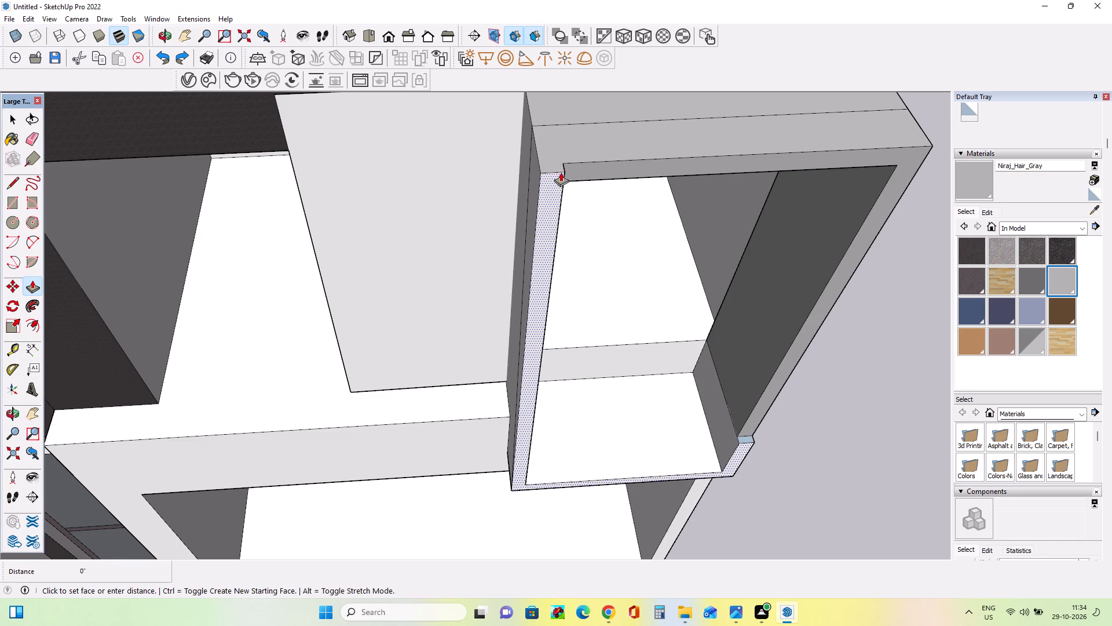
left_click_drag(561, 172, 570, 158)
middle_click_drag(561, 193, 403, 181)
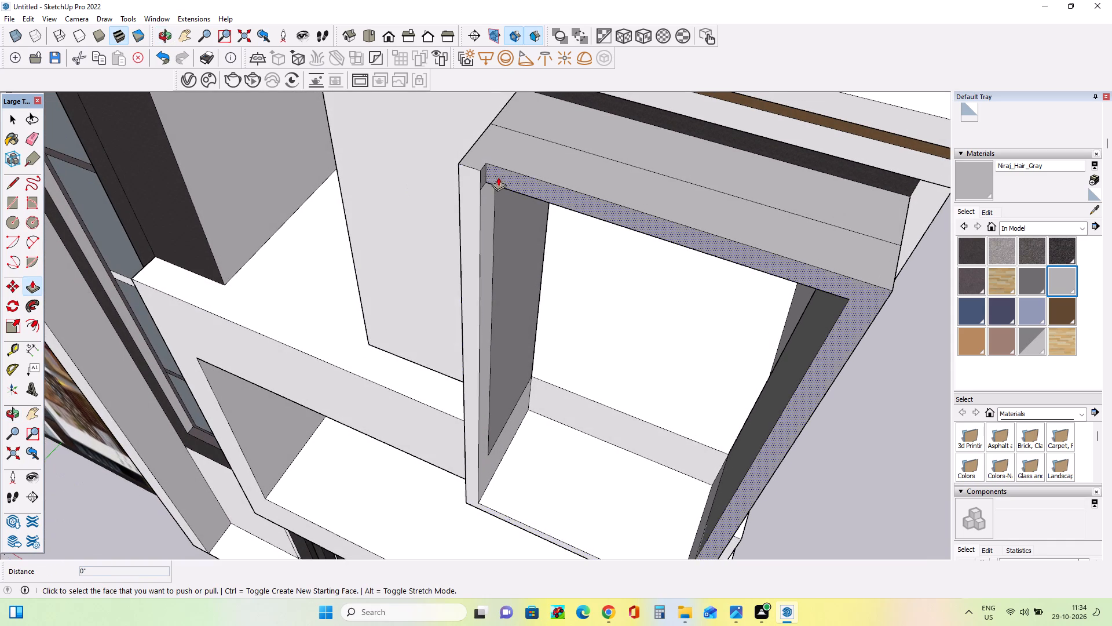
left_click_drag(498, 177, 478, 176)
Push the triangular face on the box's screen-side post inward about 2' 3 3/8" to cut it back to the slanting line.
middle_click_drag(472, 203, 546, 130)
scroll(561, 165, "down", 2)
scroll(566, 224, "down", 4)
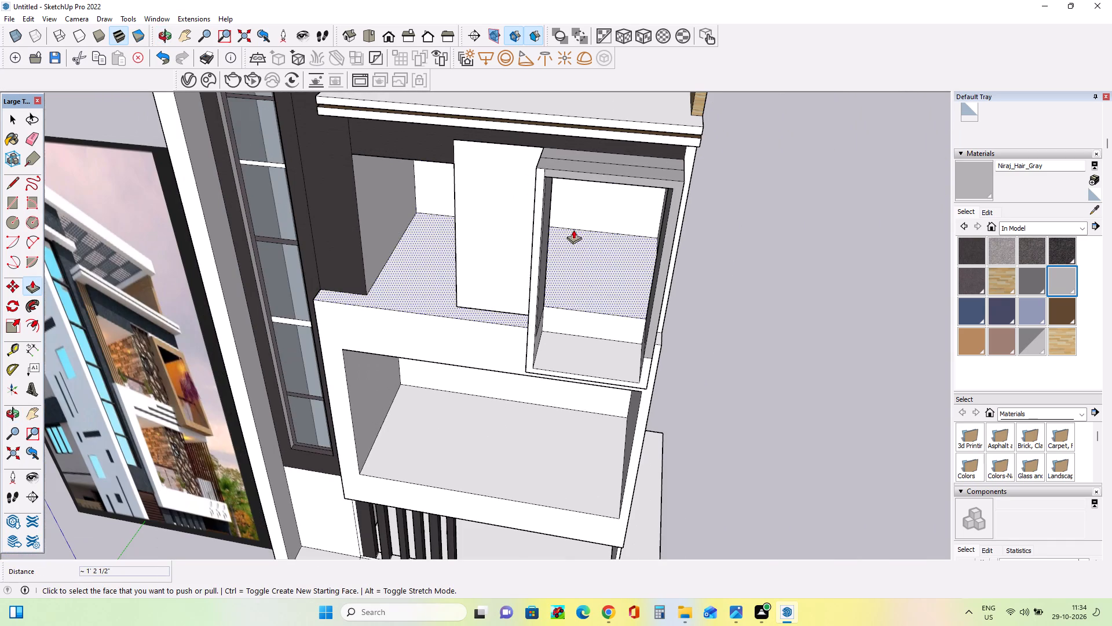
middle_click_drag(510, 297, 639, 295)
scroll(594, 259, "up", 3)
left_click_drag(573, 252, 563, 238)
left_click_drag(564, 225, 565, 225)
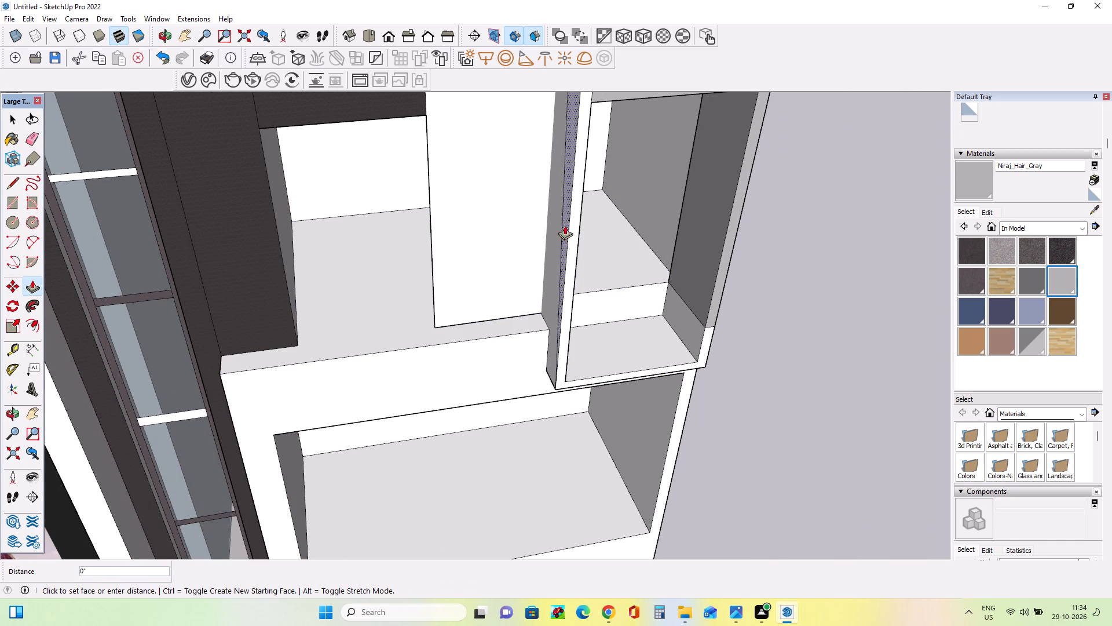
left_click_drag(565, 225, 581, 224)
Push the exposed end of the box's top front wedge across to the outer side to cut the wedge away.
scroll(561, 256, "down", 4)
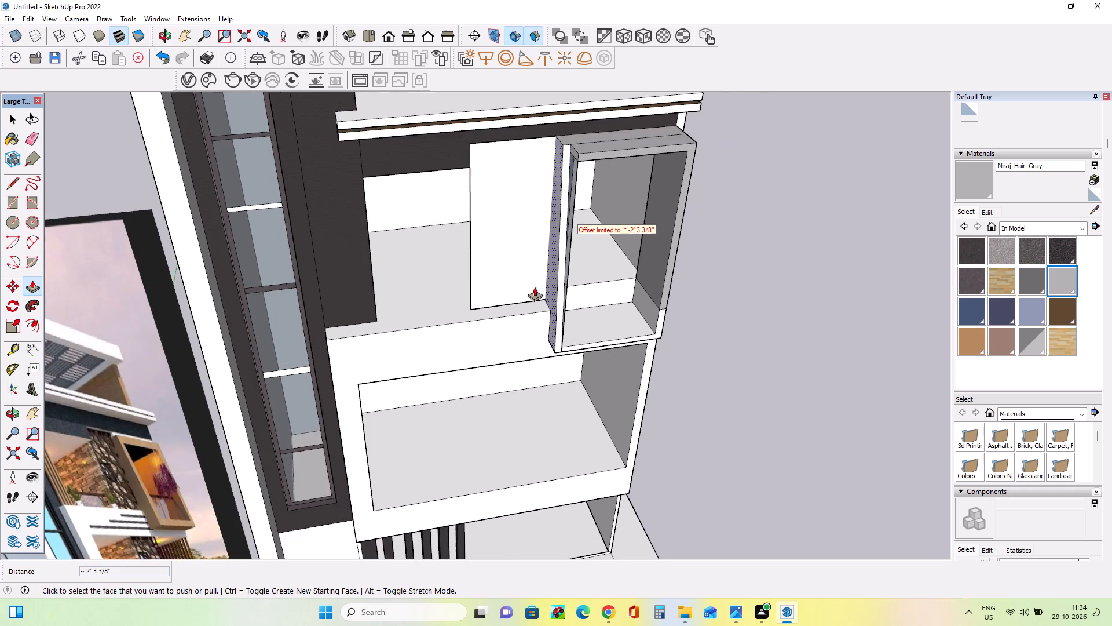
middle_click_drag(615, 271, 535, 295)
scroll(536, 194, "up", 5)
middle_click_drag(567, 163, 608, 209)
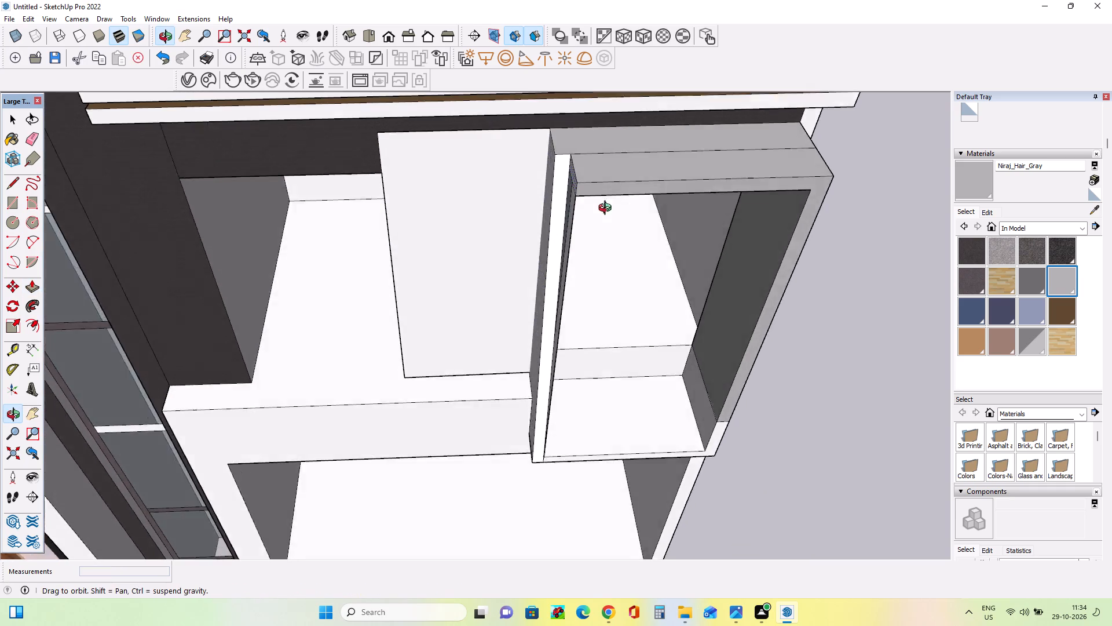
middle_click_drag(608, 209, 659, 230)
left_click_drag(583, 185, 858, 145)
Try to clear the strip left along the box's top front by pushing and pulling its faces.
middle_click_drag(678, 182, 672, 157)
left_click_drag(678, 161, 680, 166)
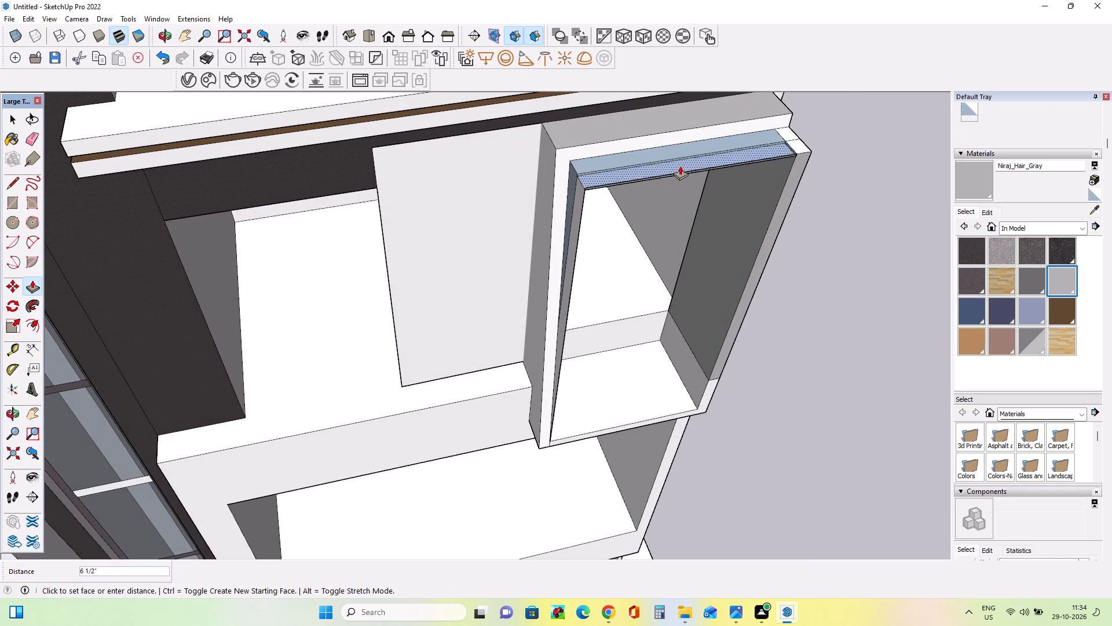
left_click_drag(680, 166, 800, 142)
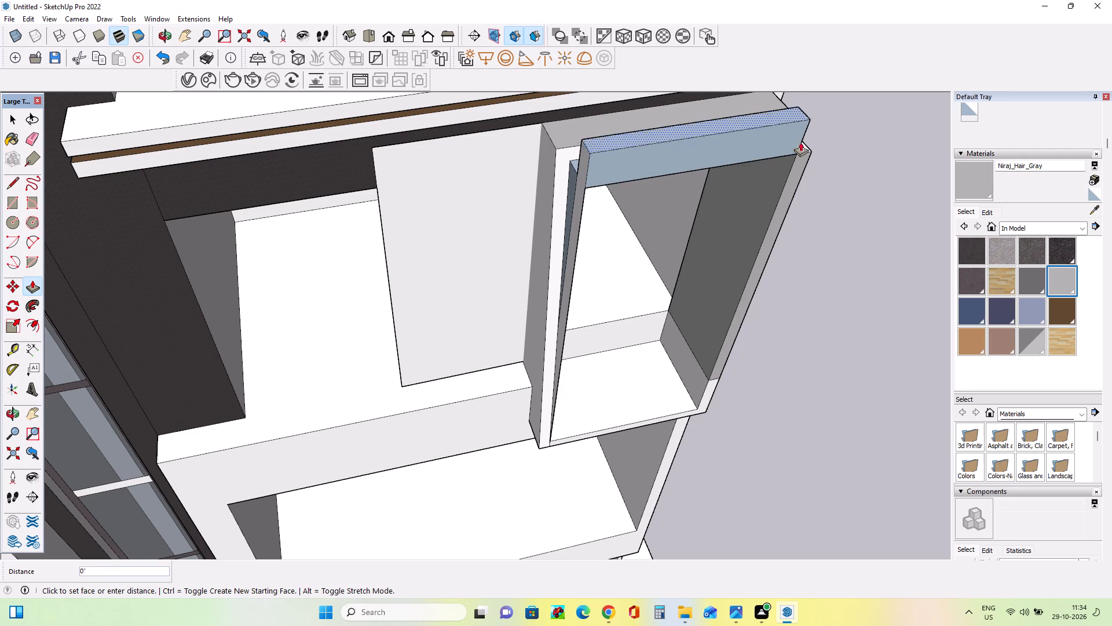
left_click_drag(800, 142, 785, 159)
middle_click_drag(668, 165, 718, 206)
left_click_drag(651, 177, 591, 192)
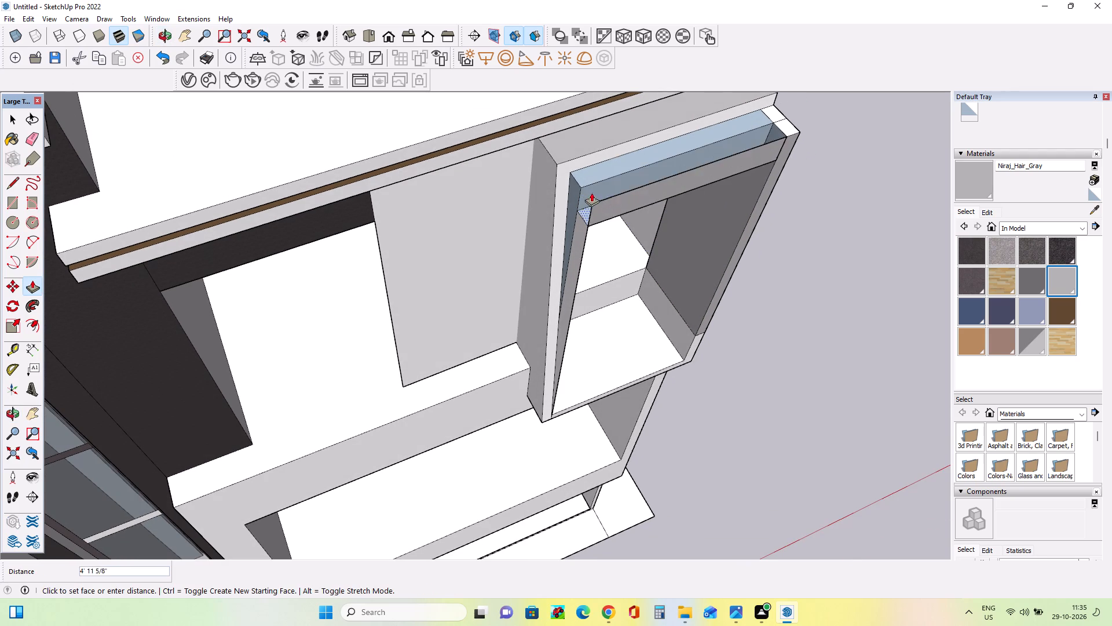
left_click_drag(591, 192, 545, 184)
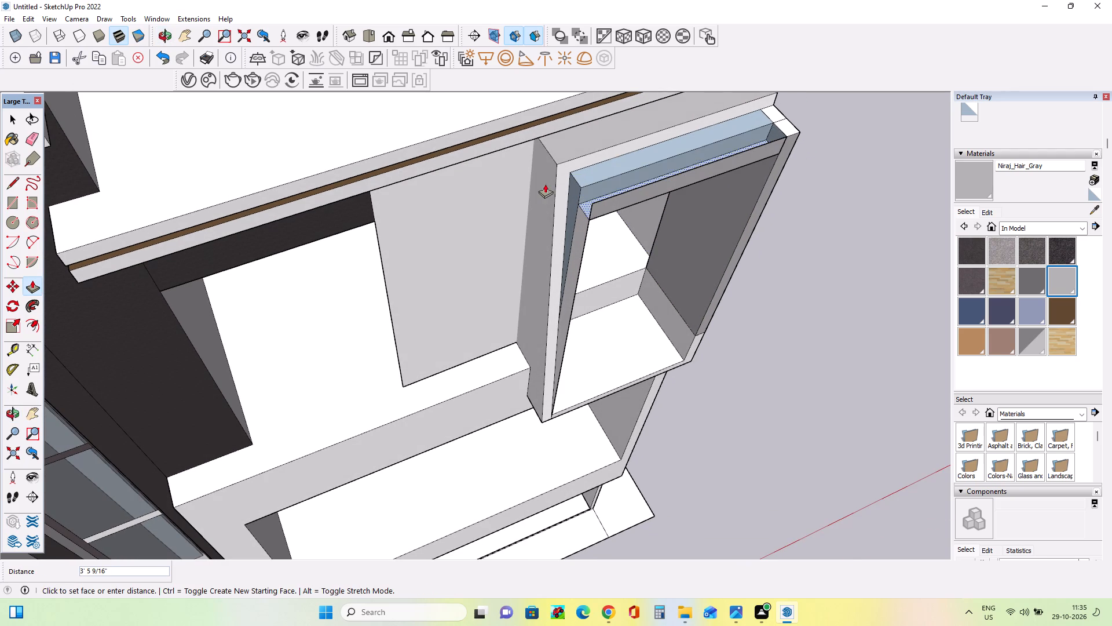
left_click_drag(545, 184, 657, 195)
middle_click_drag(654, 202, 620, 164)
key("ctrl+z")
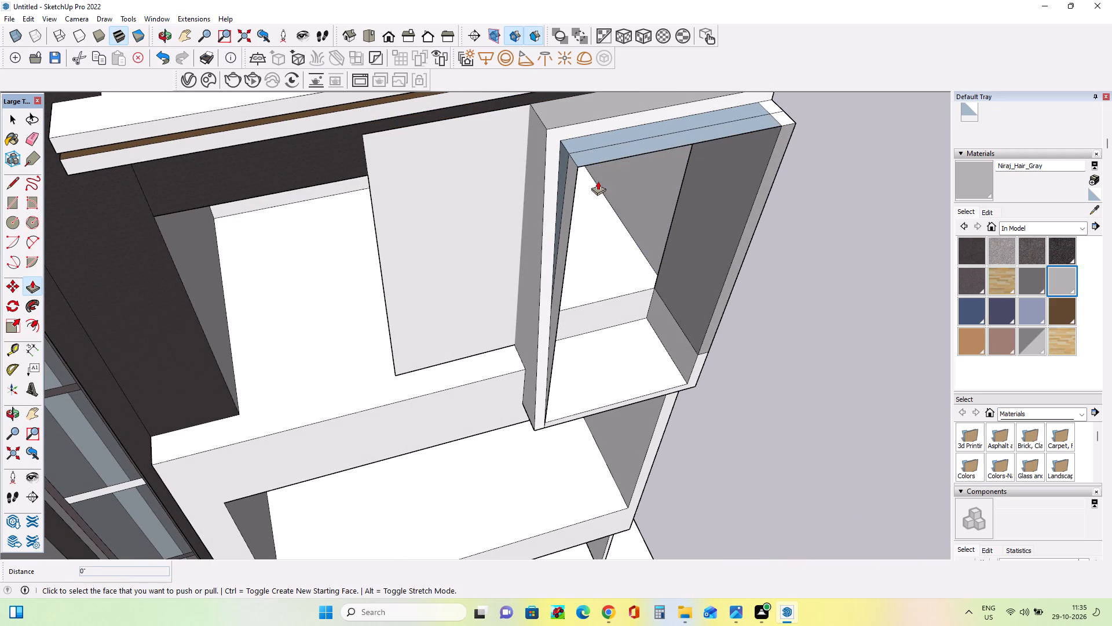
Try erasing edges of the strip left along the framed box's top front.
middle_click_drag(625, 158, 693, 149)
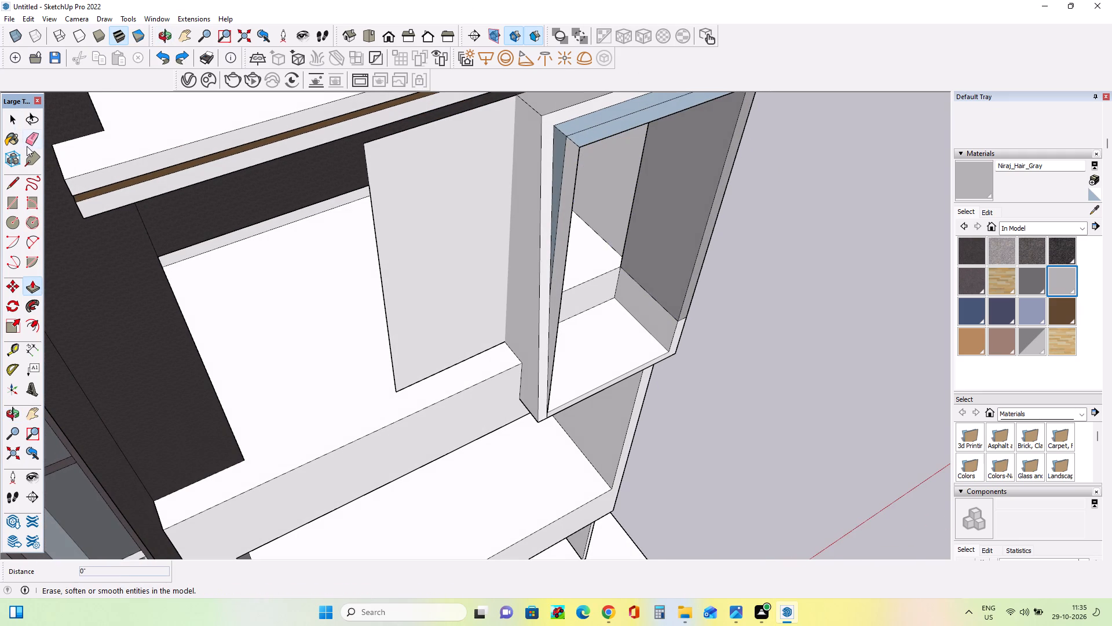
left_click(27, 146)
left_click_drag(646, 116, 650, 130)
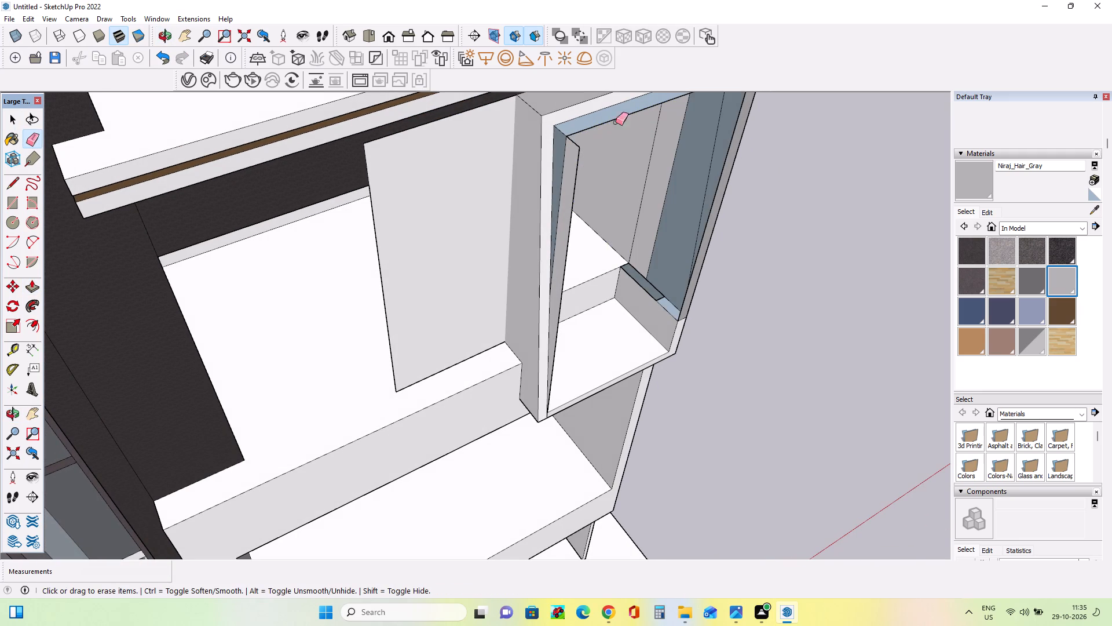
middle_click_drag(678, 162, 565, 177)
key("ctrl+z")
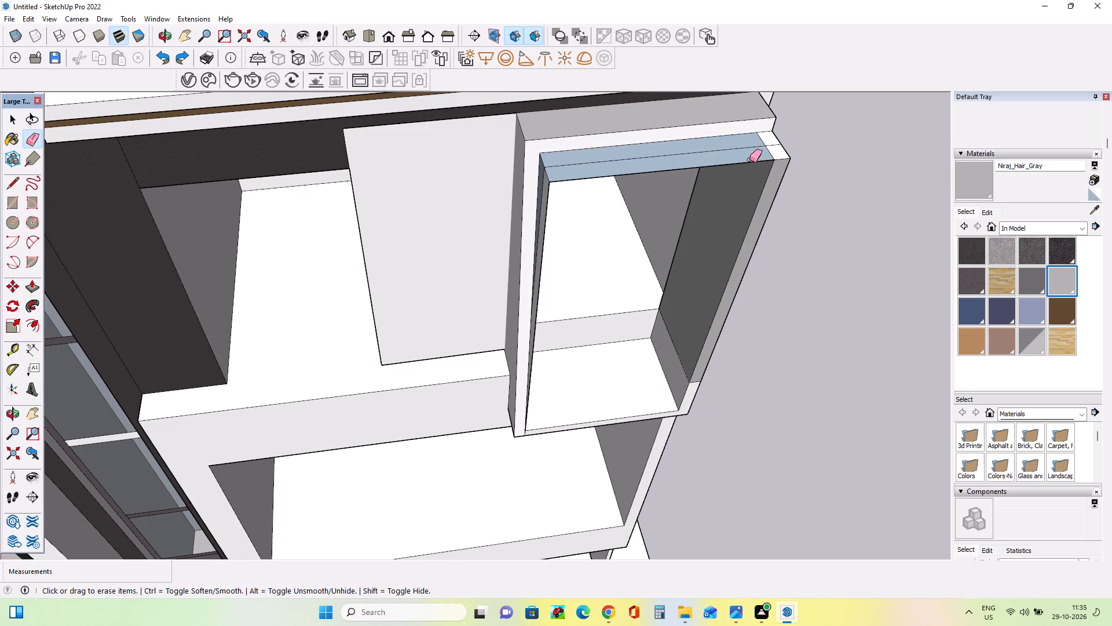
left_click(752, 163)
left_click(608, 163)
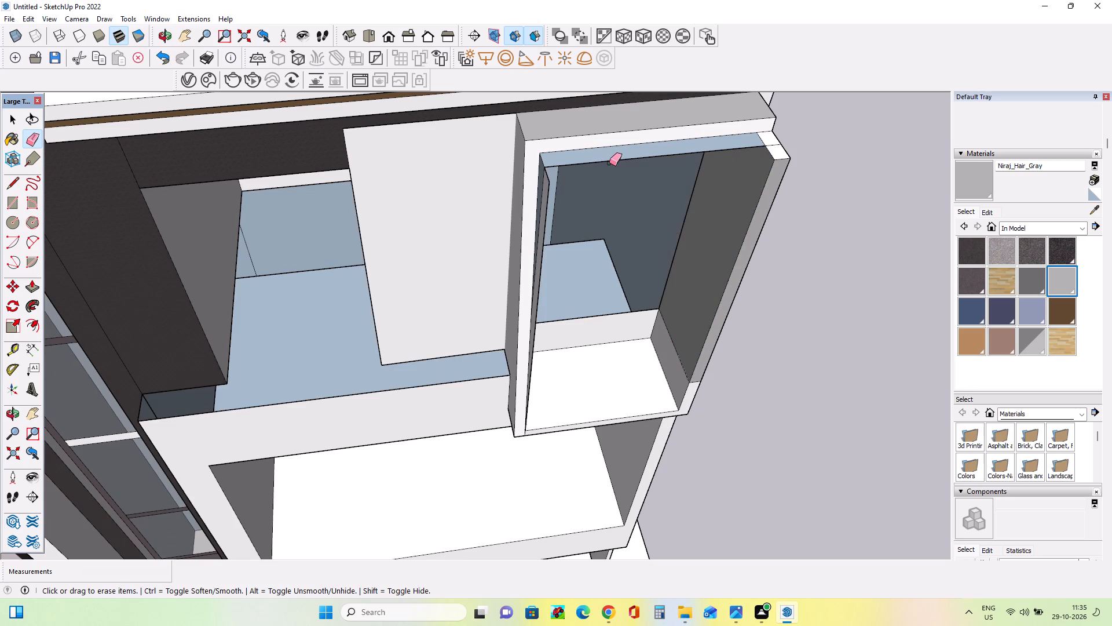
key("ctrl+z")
Erase the leftover strip faces and stray edges along the box's top front and inside the screen-side post.
left_click(617, 159)
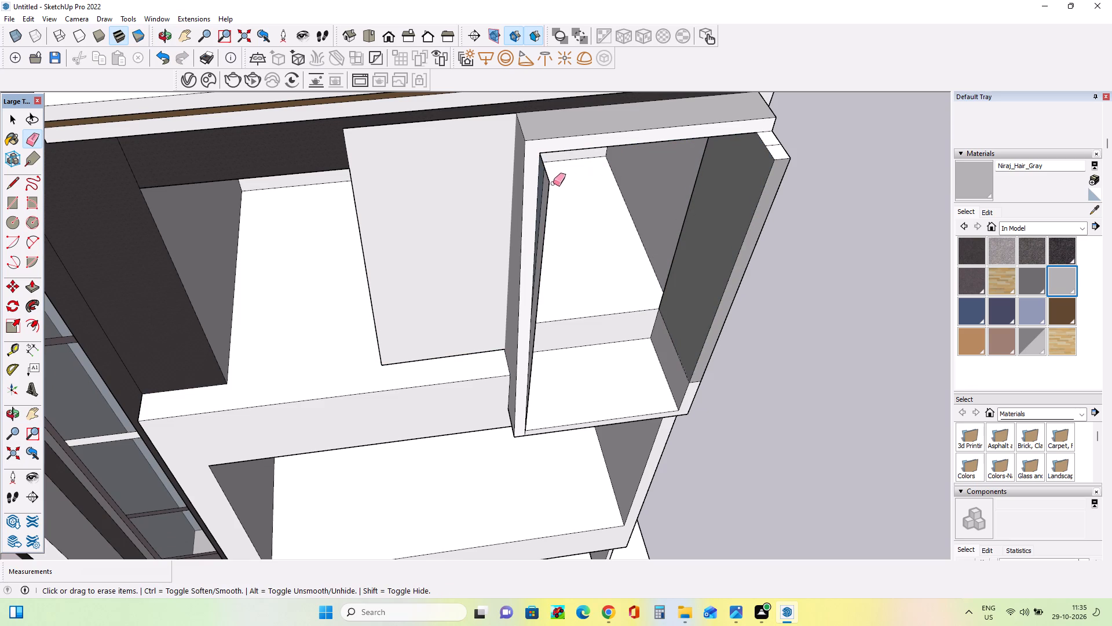
left_click(550, 185)
middle_click_drag(547, 196, 631, 164)
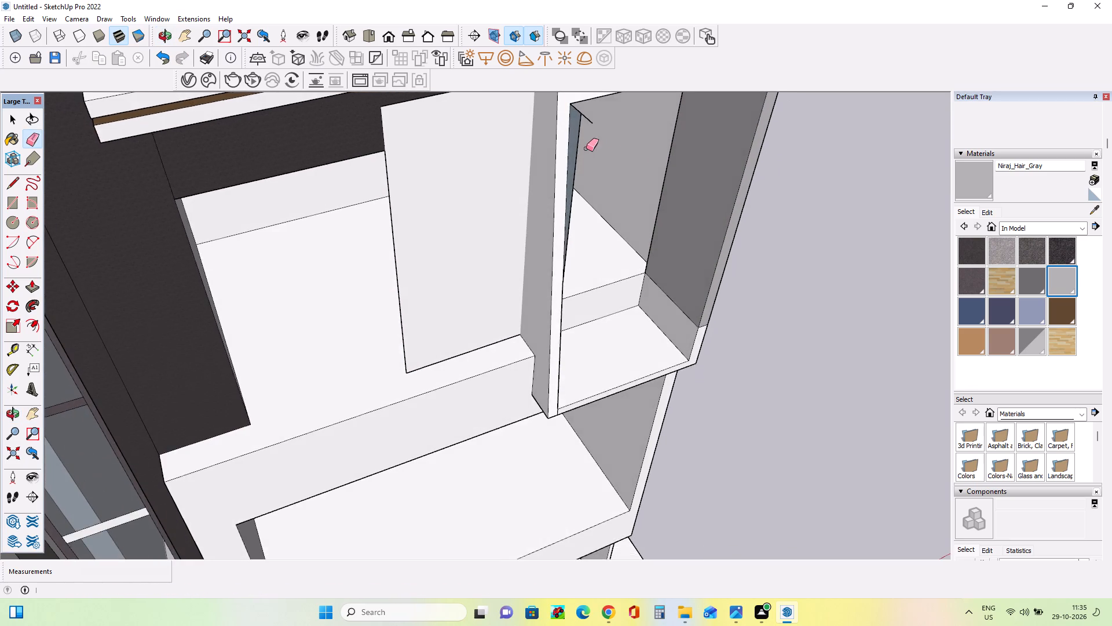
scroll(583, 128, "up", 2)
left_click(589, 117)
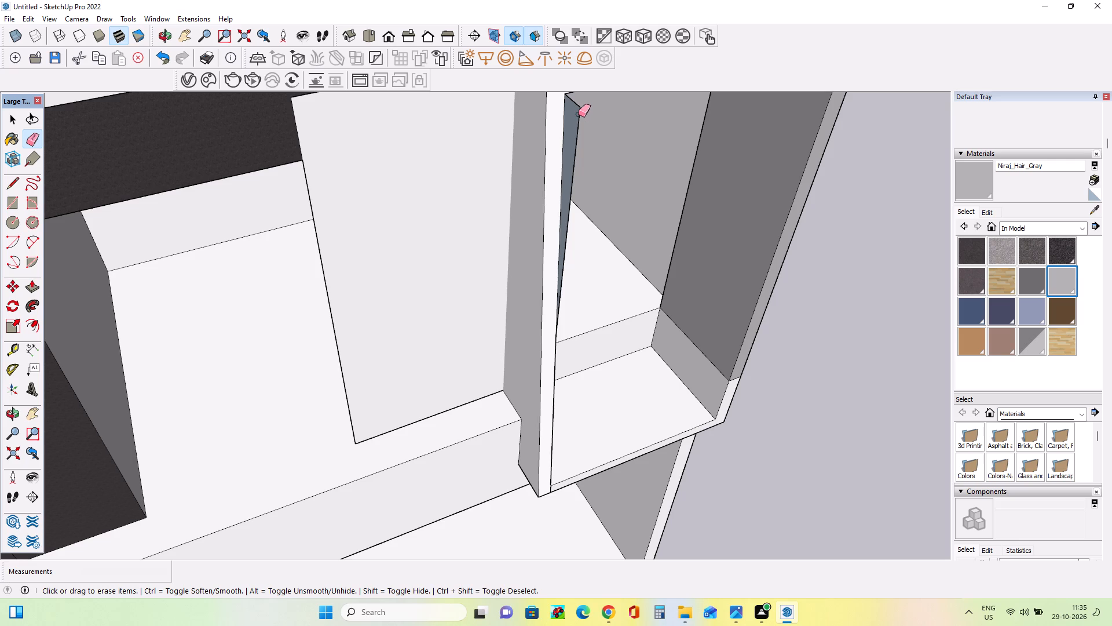
left_click(578, 114)
left_click(576, 104)
Push the triangular face on the framed box's outer side inward about 2' 5 11/16" to cut that post back to its slanting line.
scroll(459, 237, "down", 3)
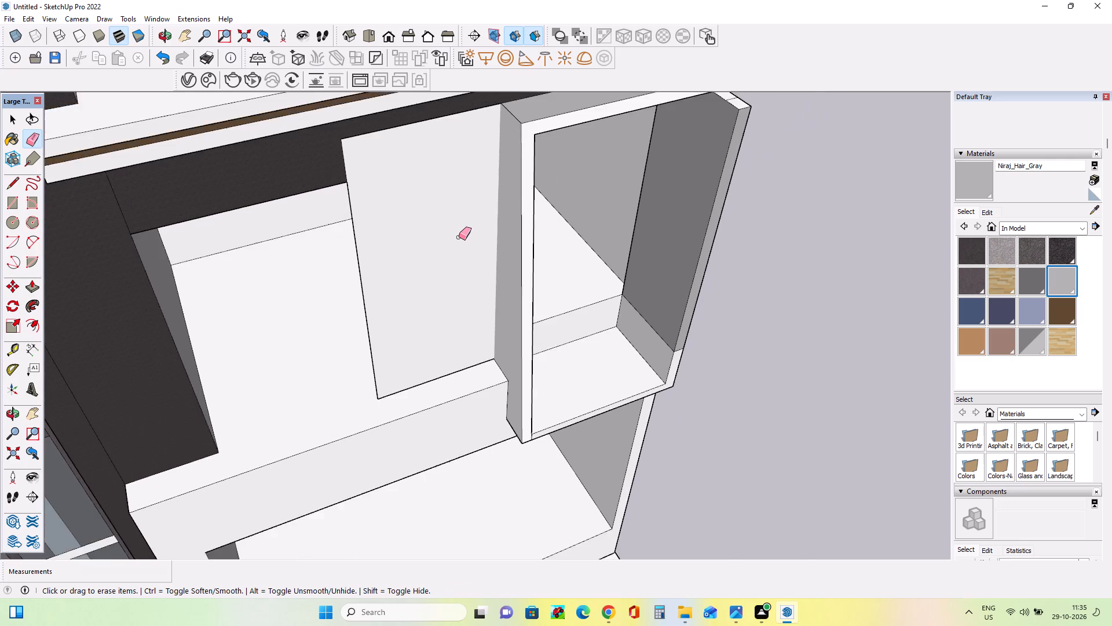
scroll(459, 237, "down", 3)
middle_click_drag(688, 190, 400, 190)
middle_click_drag(685, 248, 584, 229)
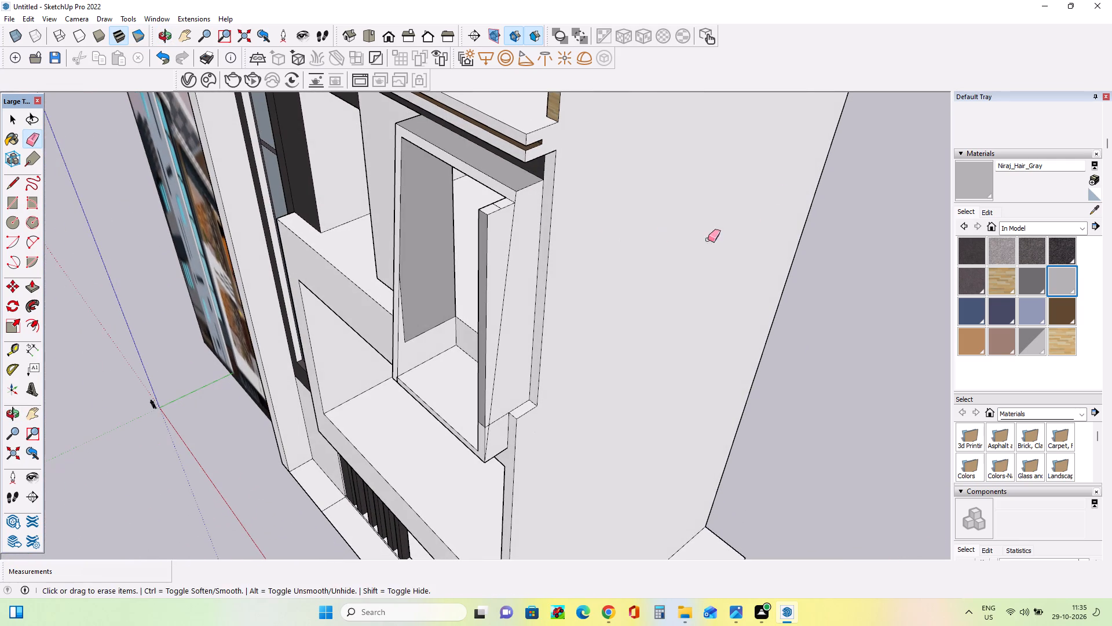
left_click(35, 283)
middle_click_drag(464, 259, 697, 303)
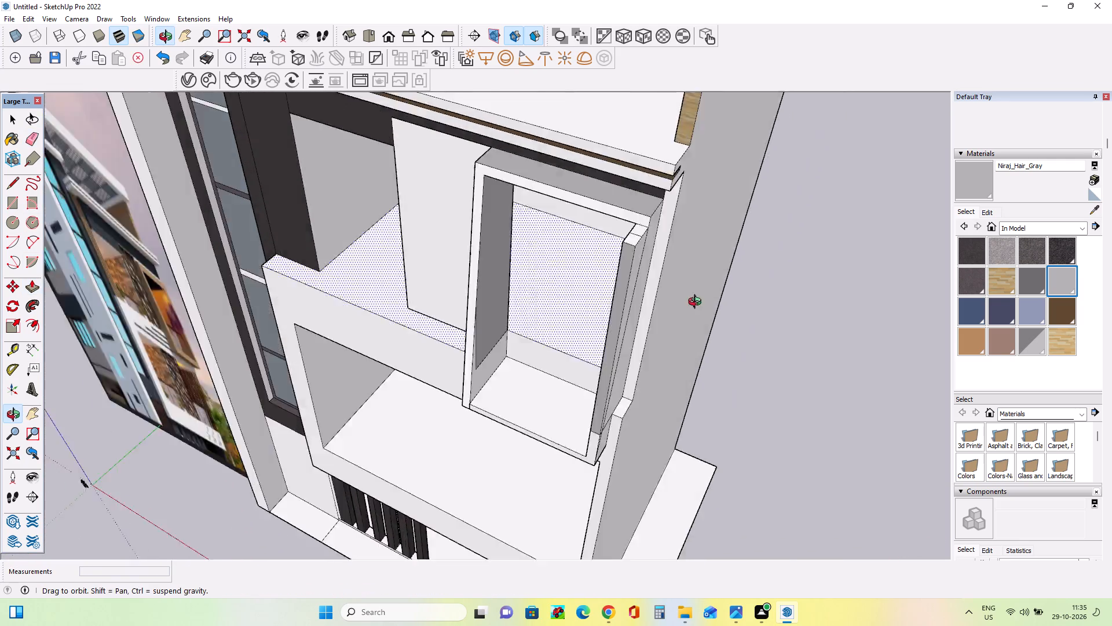
middle_click_drag(697, 303, 813, 298)
middle_click_drag(822, 210, 417, 191)
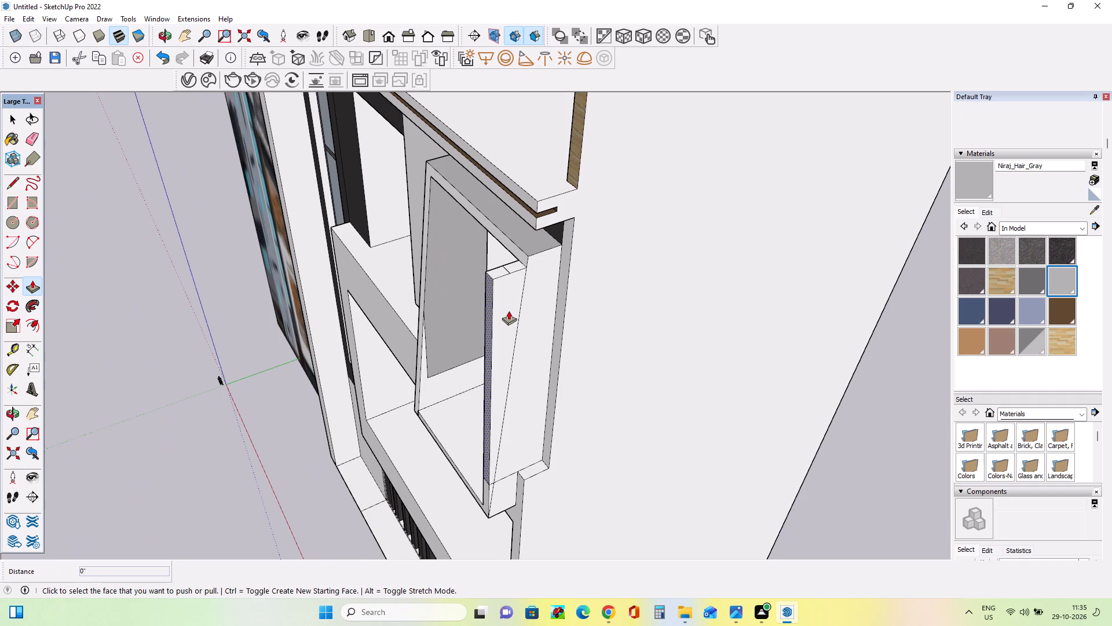
left_click_drag(509, 311, 495, 284)
middle_click_drag(415, 291, 567, 293)
scroll(586, 305, "down", 1)
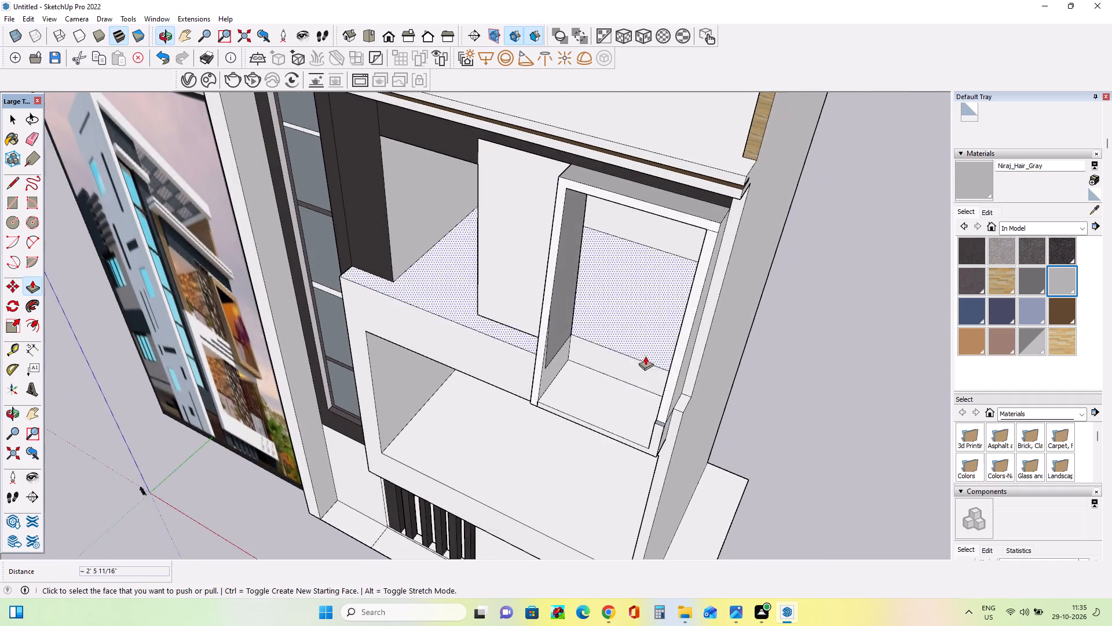
scroll(673, 396, "up", 4)
middle_click_drag(646, 446, 518, 406)
scroll(499, 417, "up", 3)
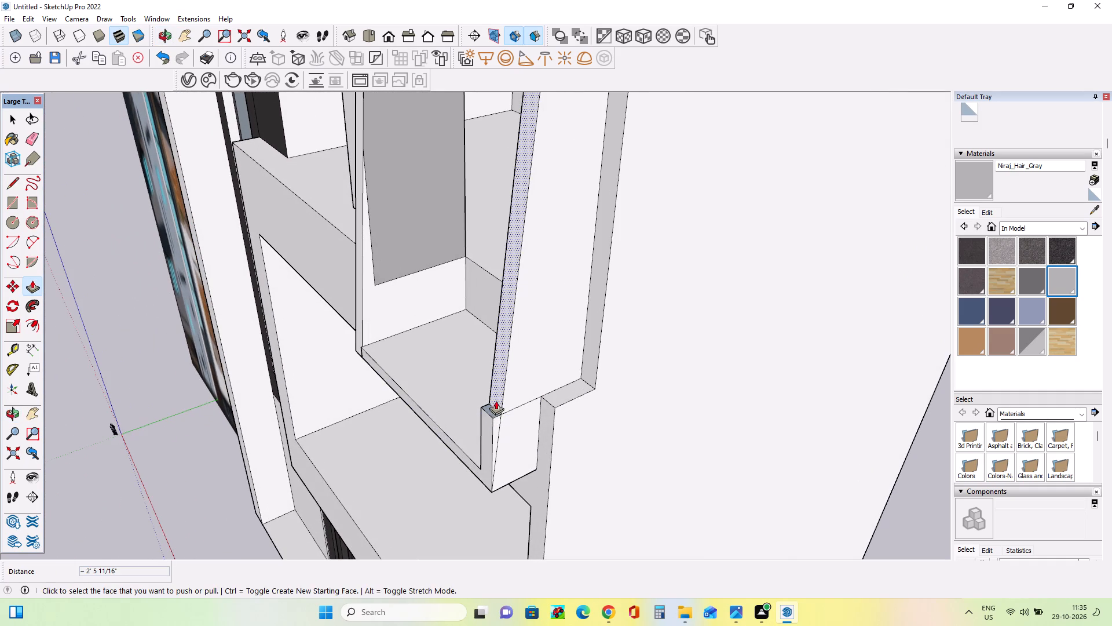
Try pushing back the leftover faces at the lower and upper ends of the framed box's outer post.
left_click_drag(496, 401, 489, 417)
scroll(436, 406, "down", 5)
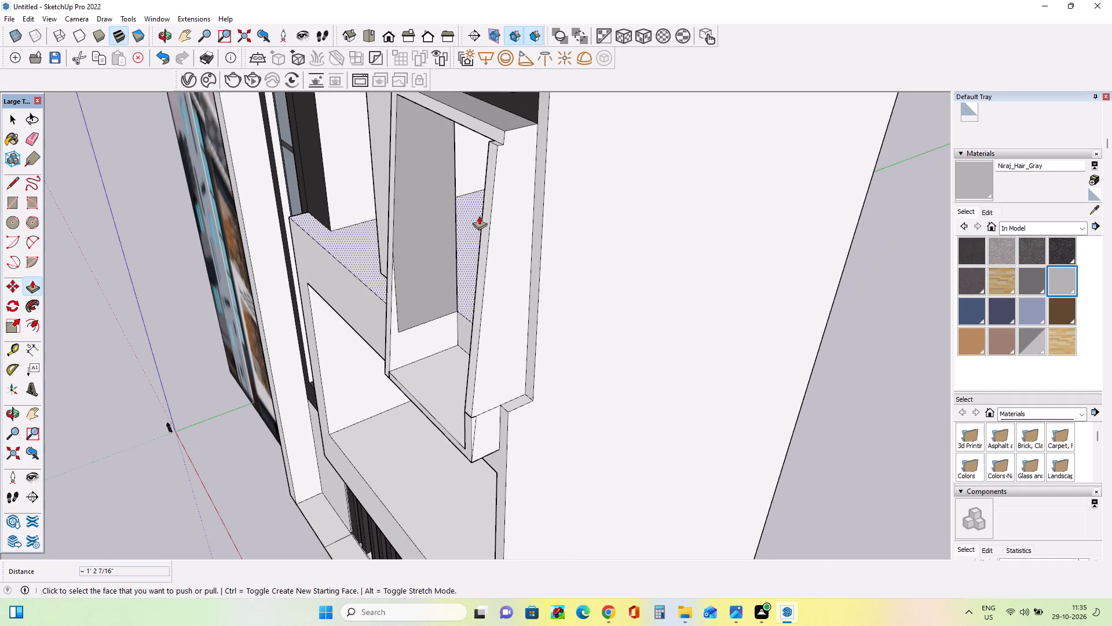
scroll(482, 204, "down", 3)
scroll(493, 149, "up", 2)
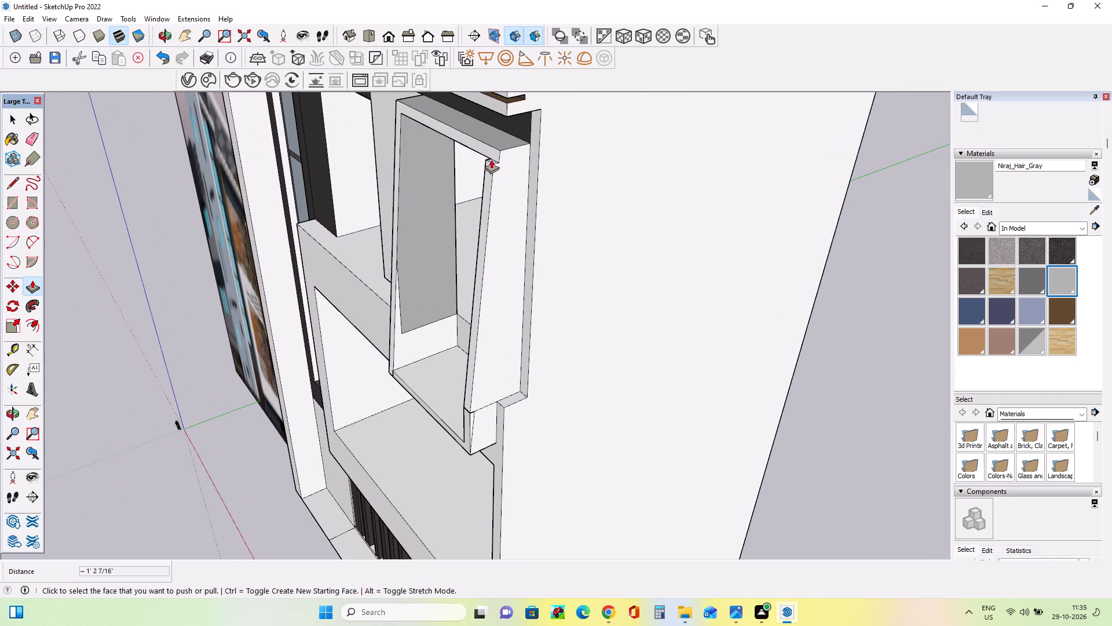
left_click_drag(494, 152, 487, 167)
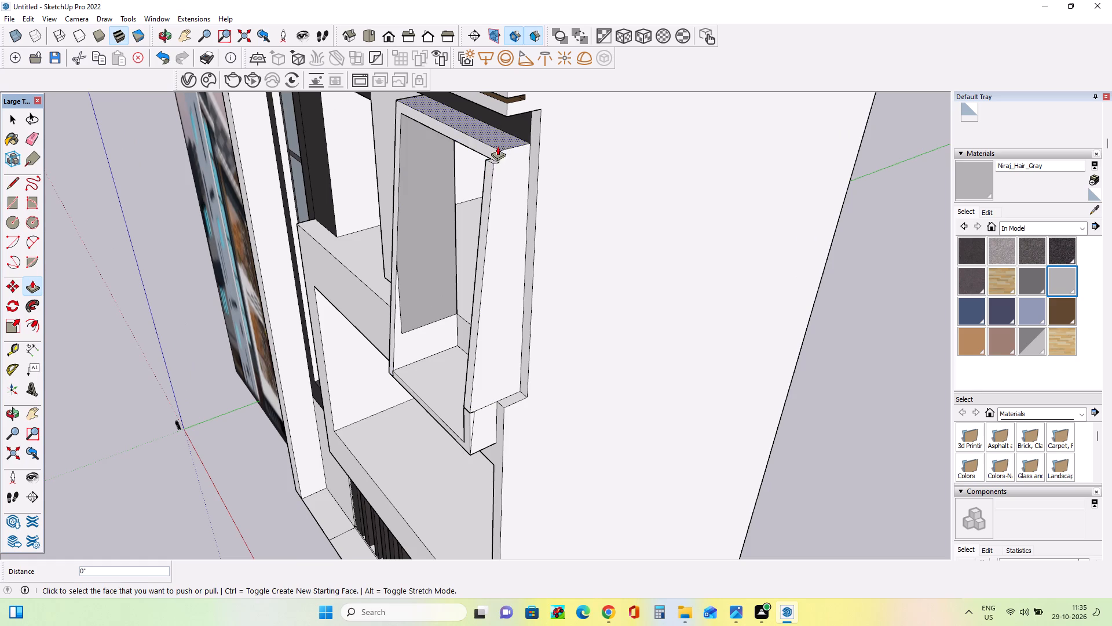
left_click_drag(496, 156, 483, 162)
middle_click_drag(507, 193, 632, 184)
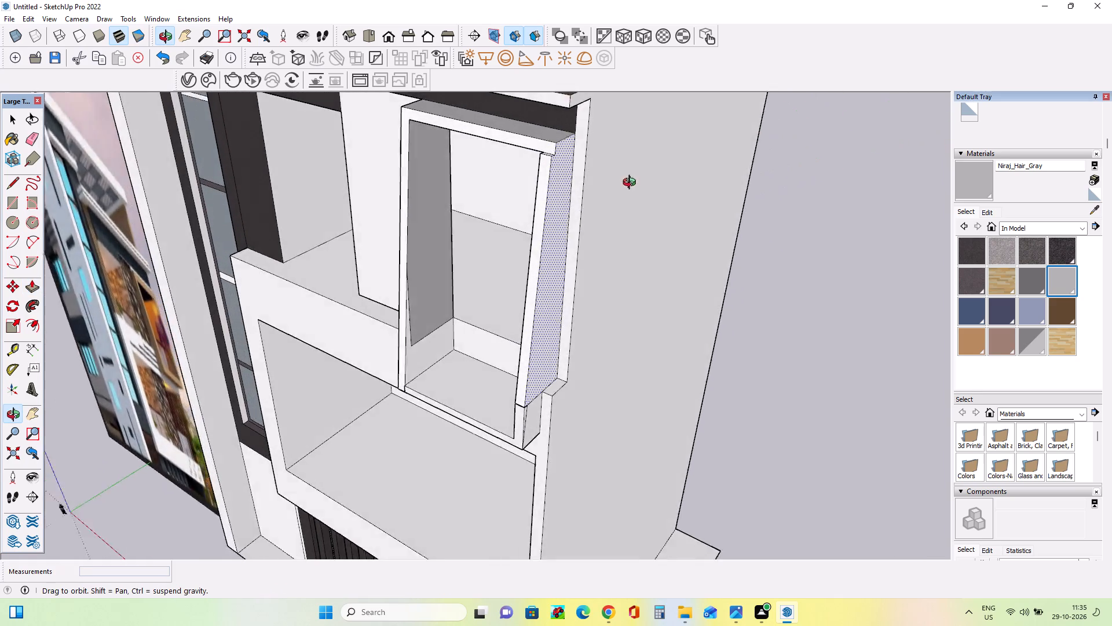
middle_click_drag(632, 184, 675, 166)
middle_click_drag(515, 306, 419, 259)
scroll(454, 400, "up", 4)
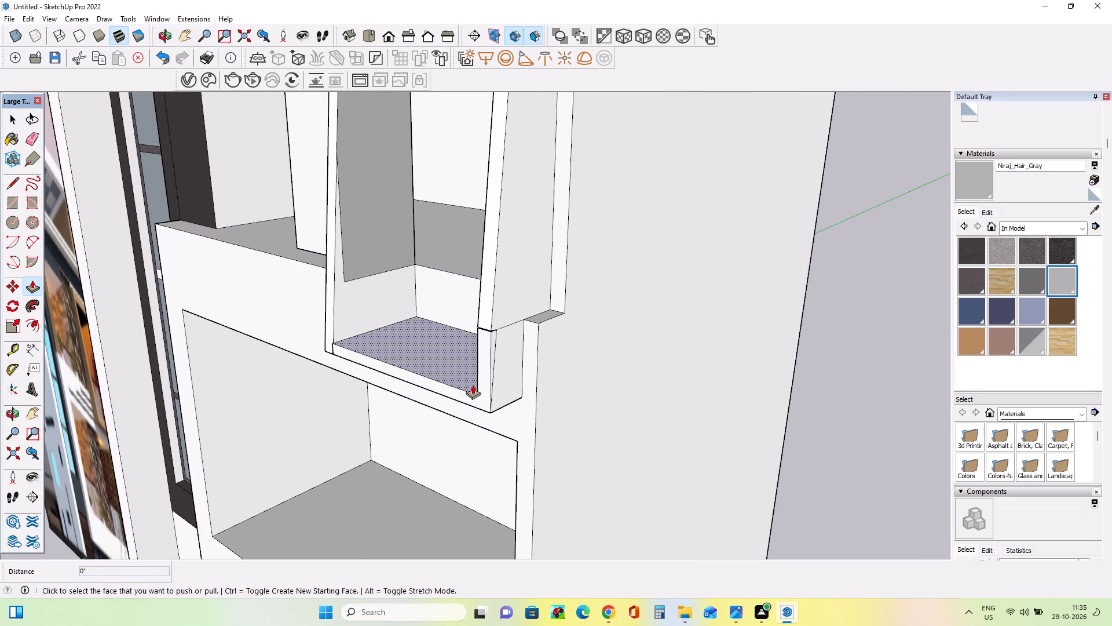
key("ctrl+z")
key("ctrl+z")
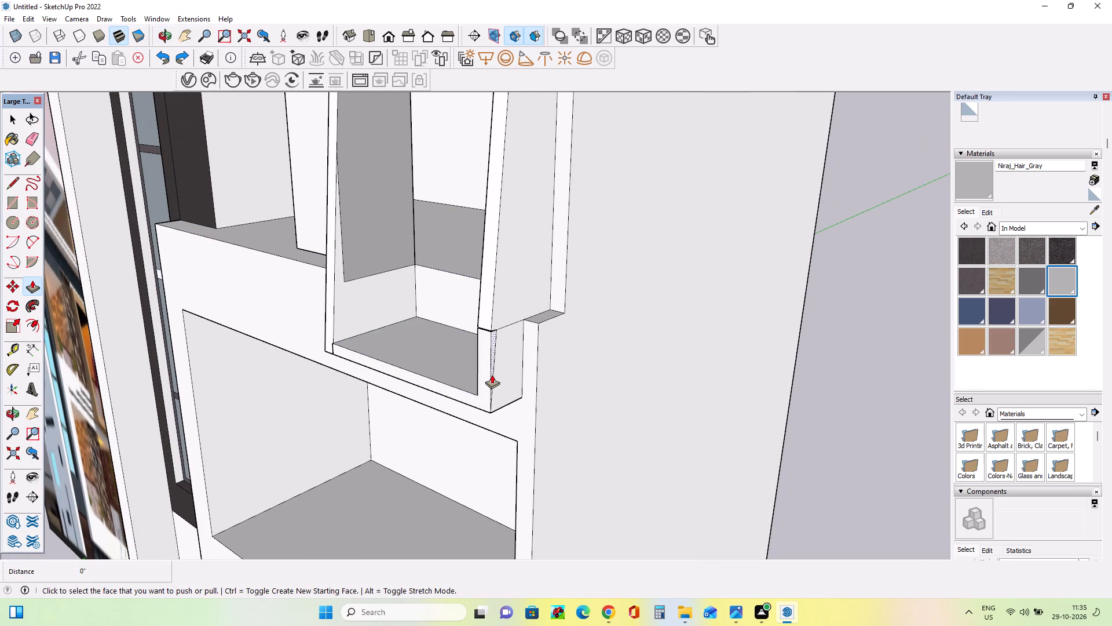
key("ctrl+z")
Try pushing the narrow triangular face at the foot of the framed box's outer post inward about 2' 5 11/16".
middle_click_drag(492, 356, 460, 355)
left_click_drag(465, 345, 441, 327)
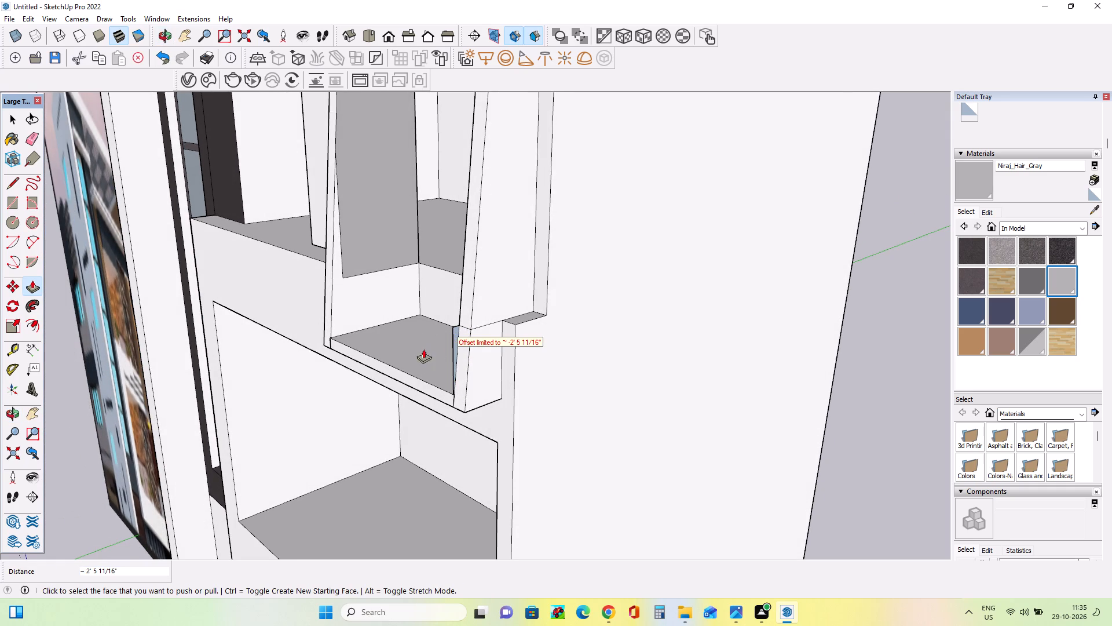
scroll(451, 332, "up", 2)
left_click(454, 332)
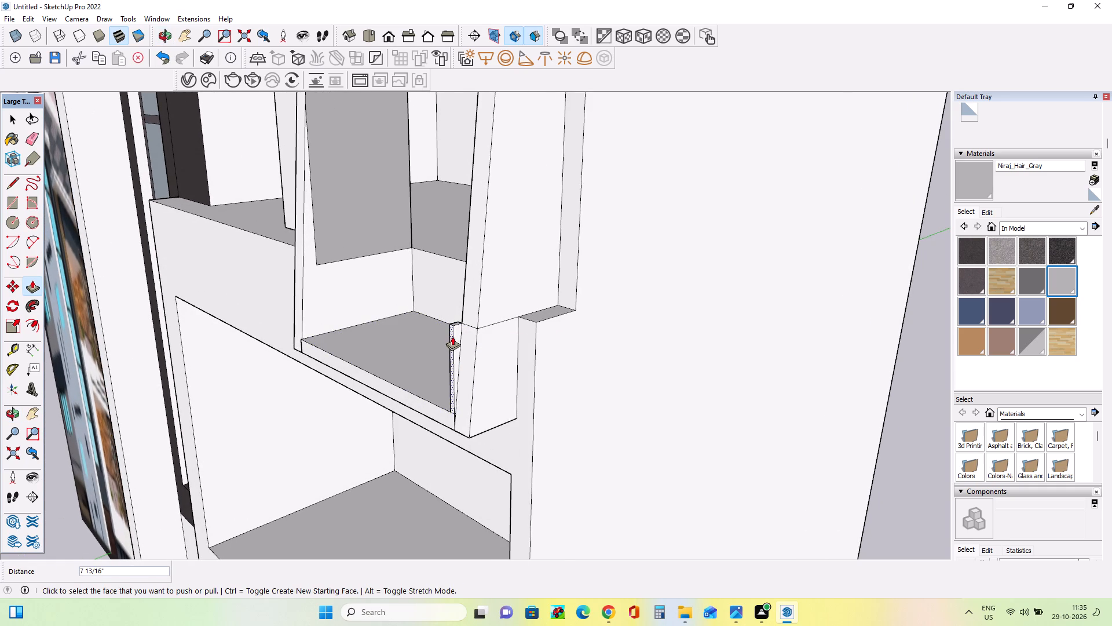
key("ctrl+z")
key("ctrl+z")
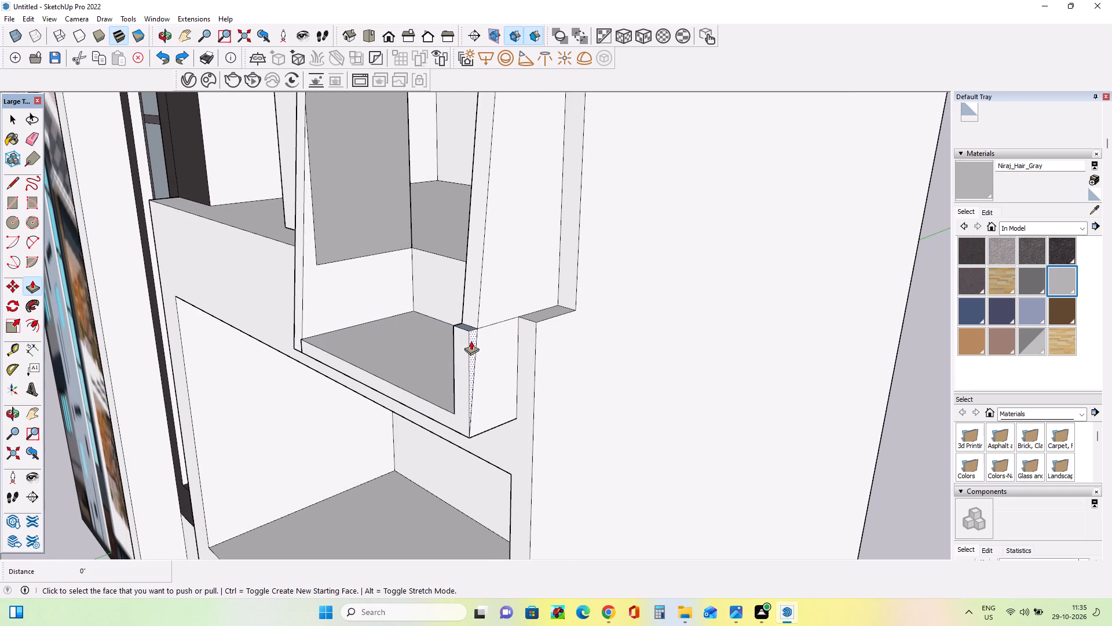
Push the triangular face at the foot of the box's outer post inward about 2' 5 11/16" and erase its leftover edge.
left_click_drag(472, 340, 416, 315)
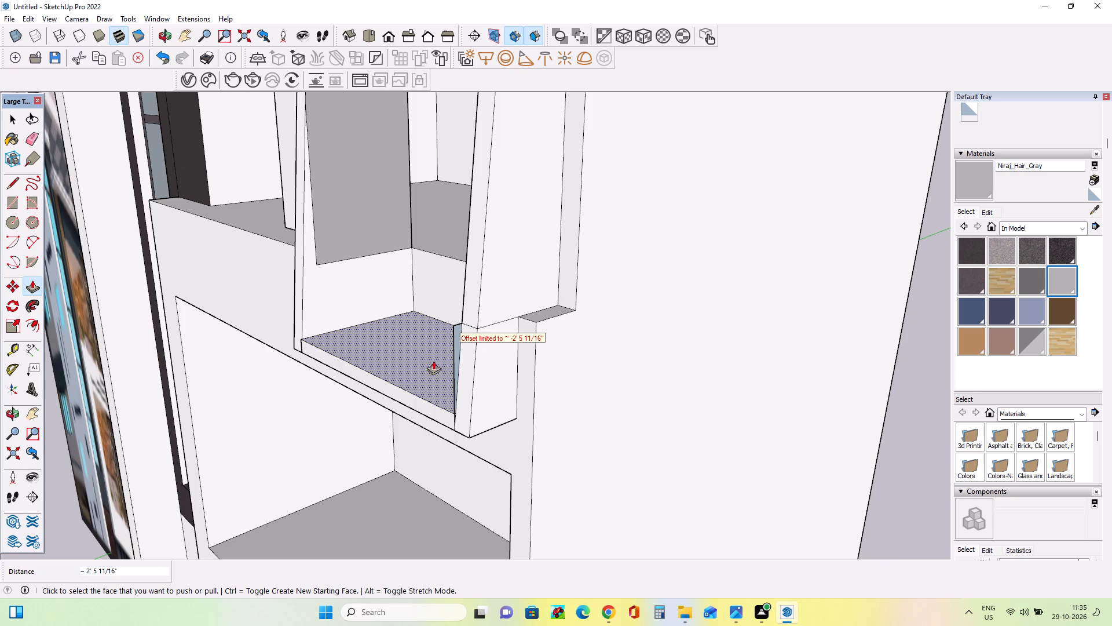
left_click(28, 138)
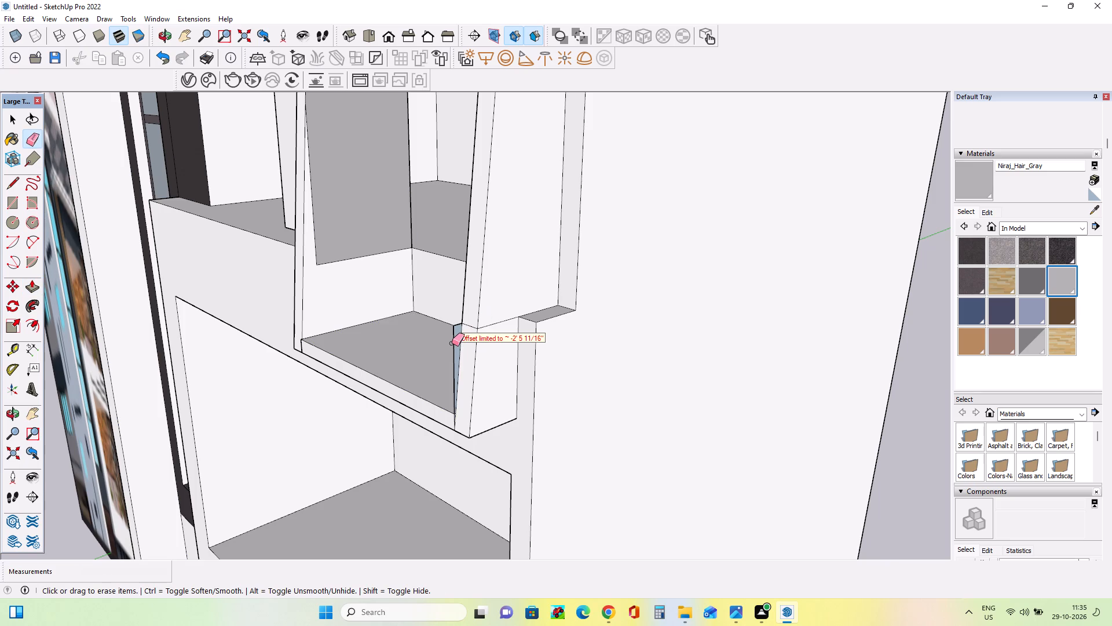
left_click(452, 343)
left_click(456, 327)
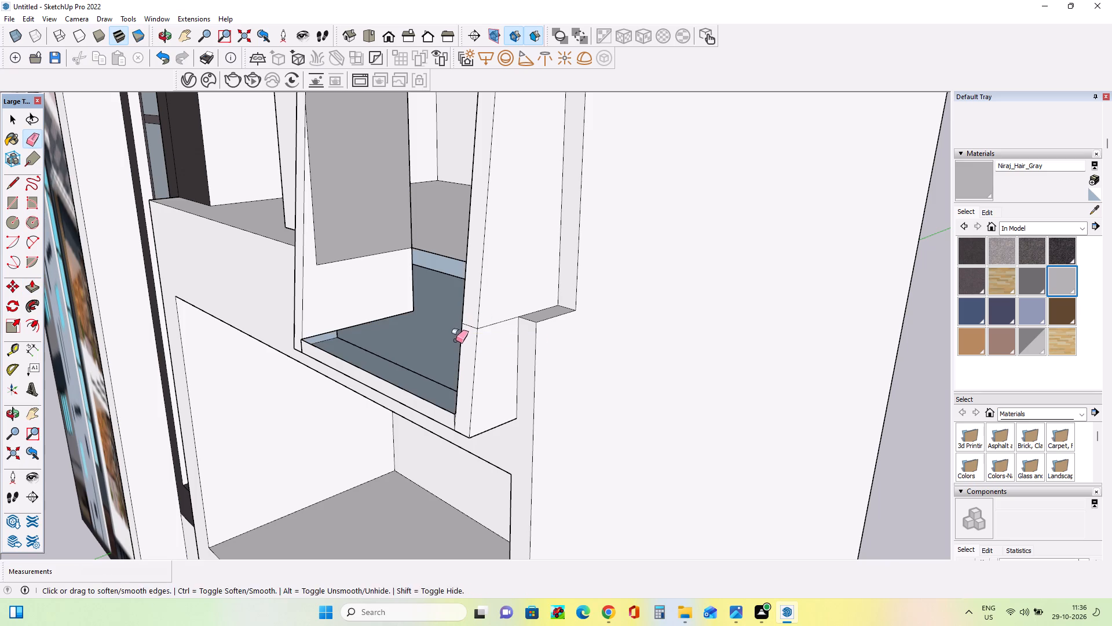
key("ctrl+z")
left_click(456, 326)
key("ctrl+z")
scroll(456, 333, "up", 7)
left_click(458, 314)
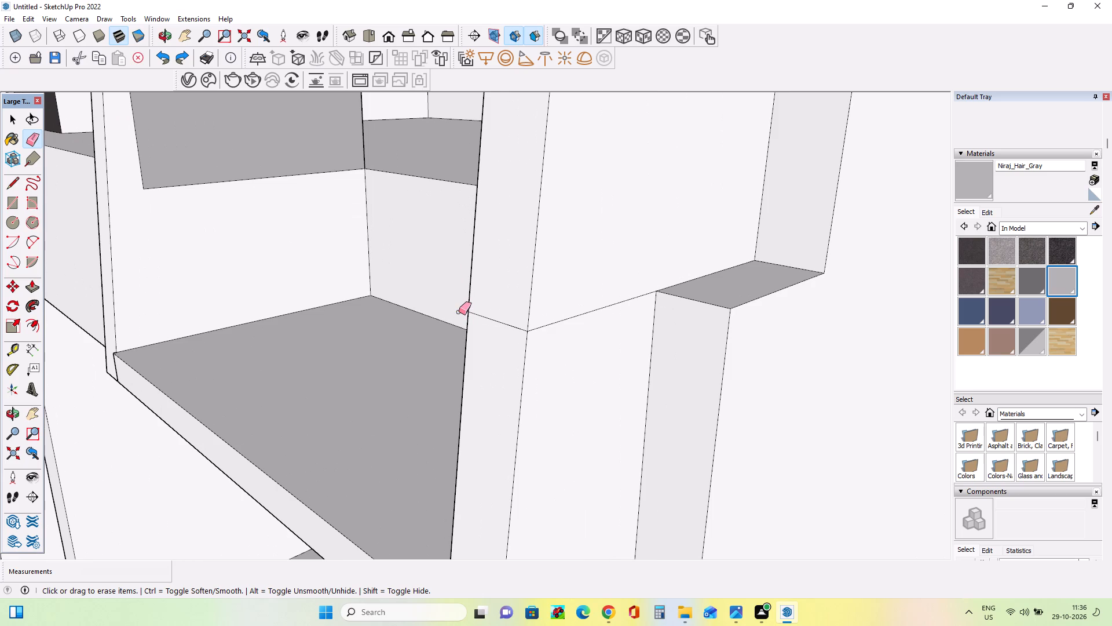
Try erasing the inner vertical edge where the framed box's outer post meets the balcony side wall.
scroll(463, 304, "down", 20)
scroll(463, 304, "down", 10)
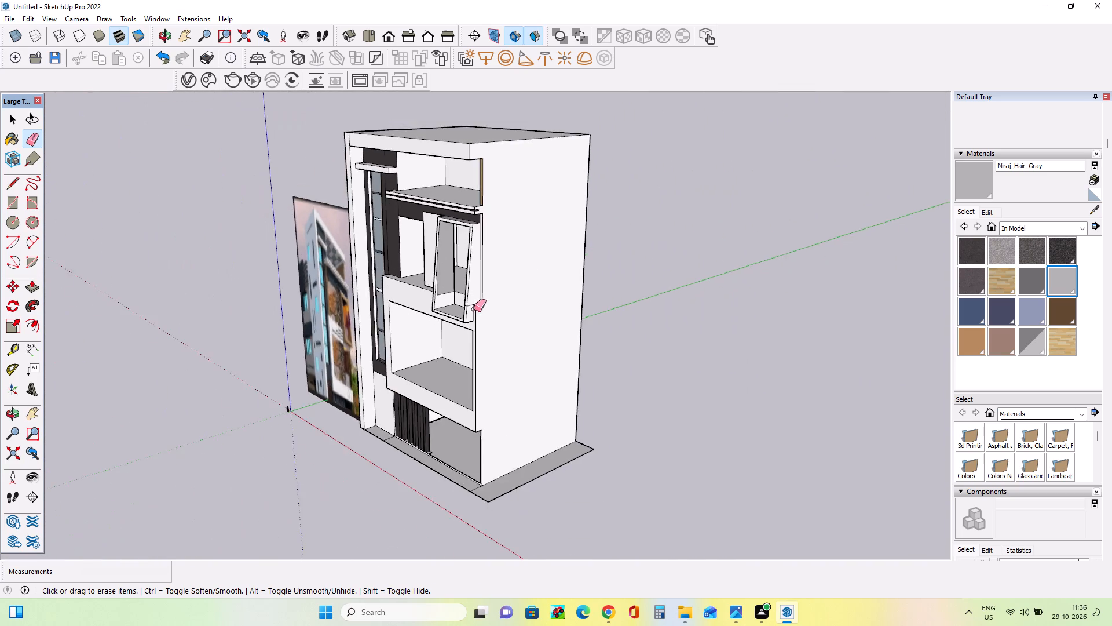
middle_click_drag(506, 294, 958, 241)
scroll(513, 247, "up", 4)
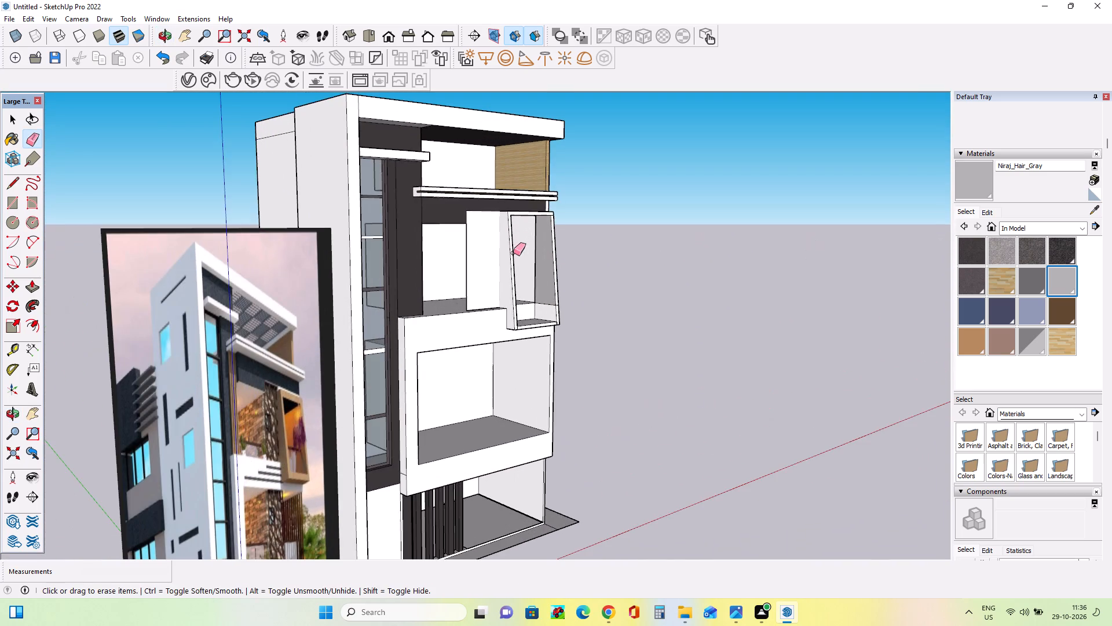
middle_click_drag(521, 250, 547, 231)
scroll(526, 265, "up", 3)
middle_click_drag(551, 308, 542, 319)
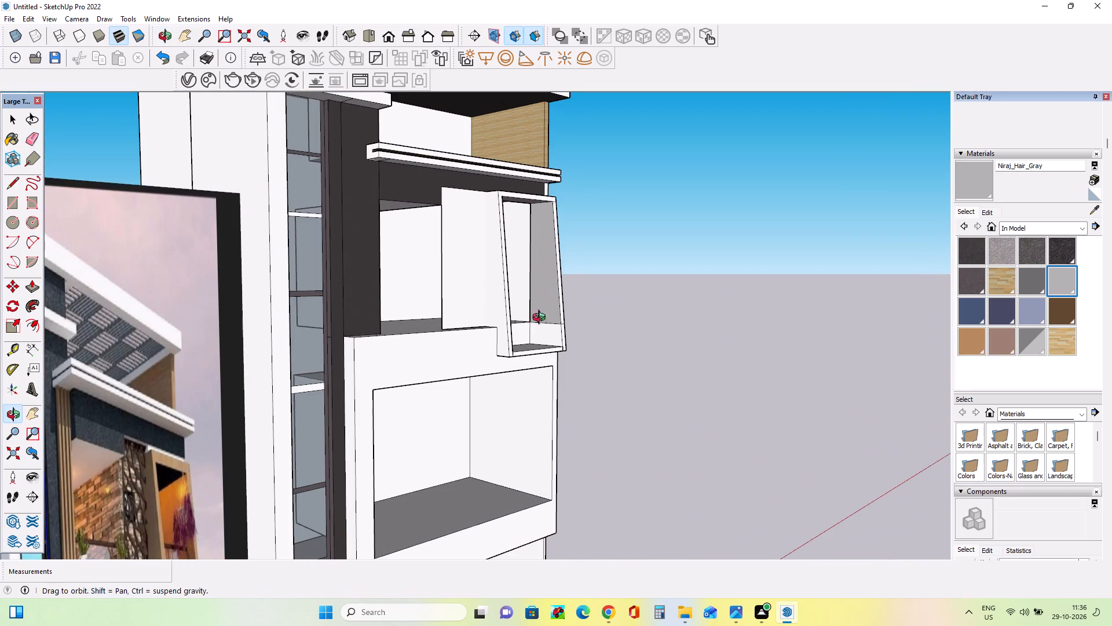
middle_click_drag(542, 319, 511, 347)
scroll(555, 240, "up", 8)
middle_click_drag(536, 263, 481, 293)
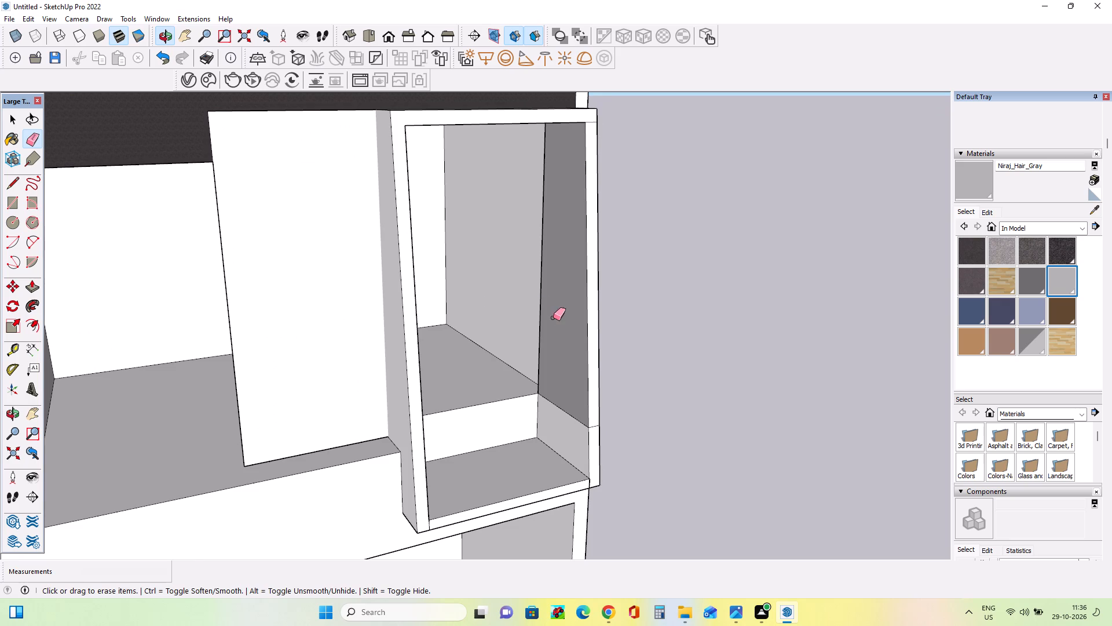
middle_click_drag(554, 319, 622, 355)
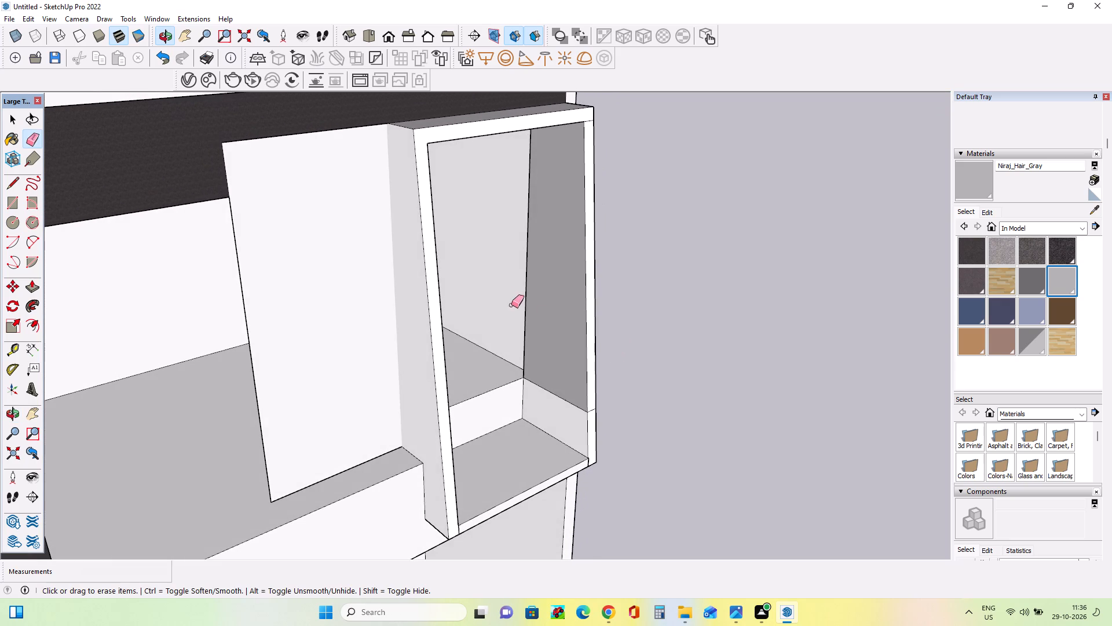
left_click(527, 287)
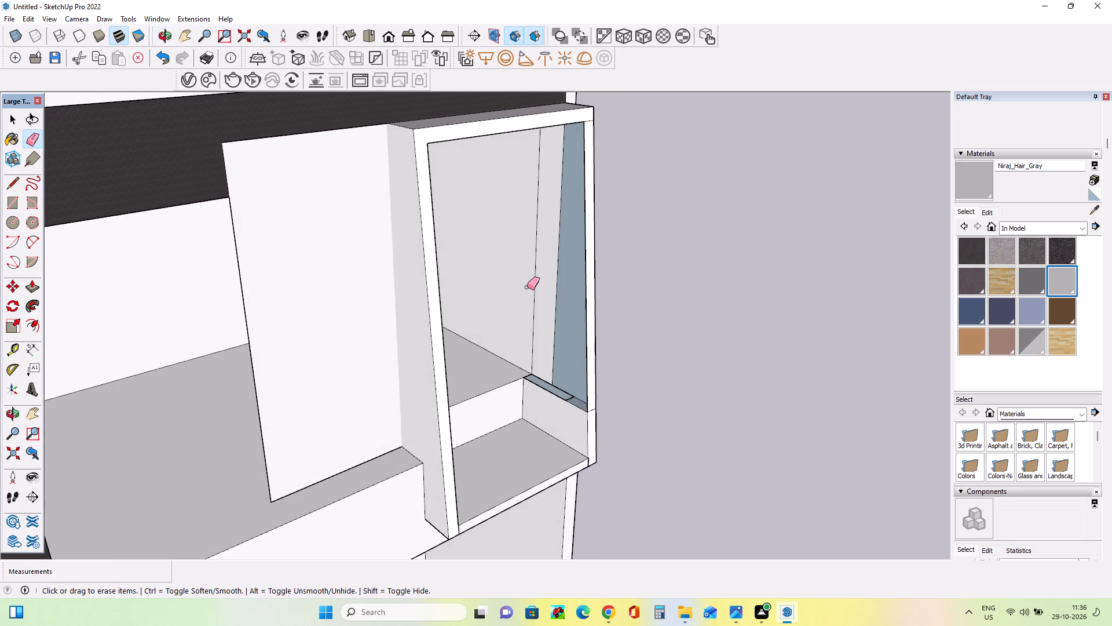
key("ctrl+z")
Bring the balcony side wall face level with the outer post's inner face and erase the vertical edge between them.
middle_click_drag(525, 292, 424, 315)
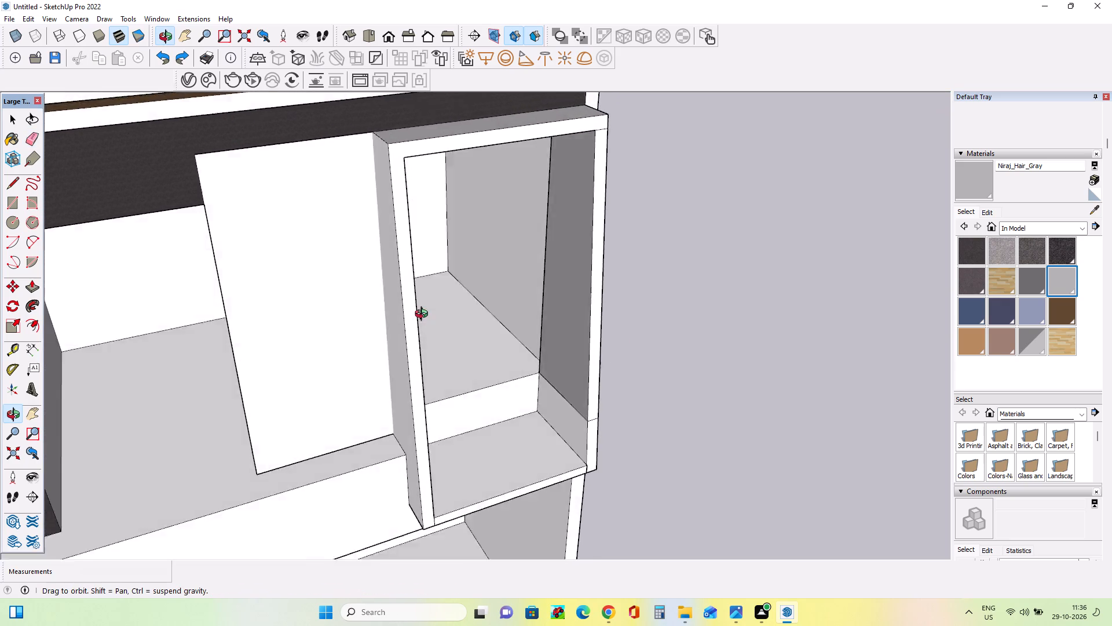
middle_click_drag(424, 315, 483, 236)
scroll(479, 233, "down", 4)
scroll(530, 253, "down", 12)
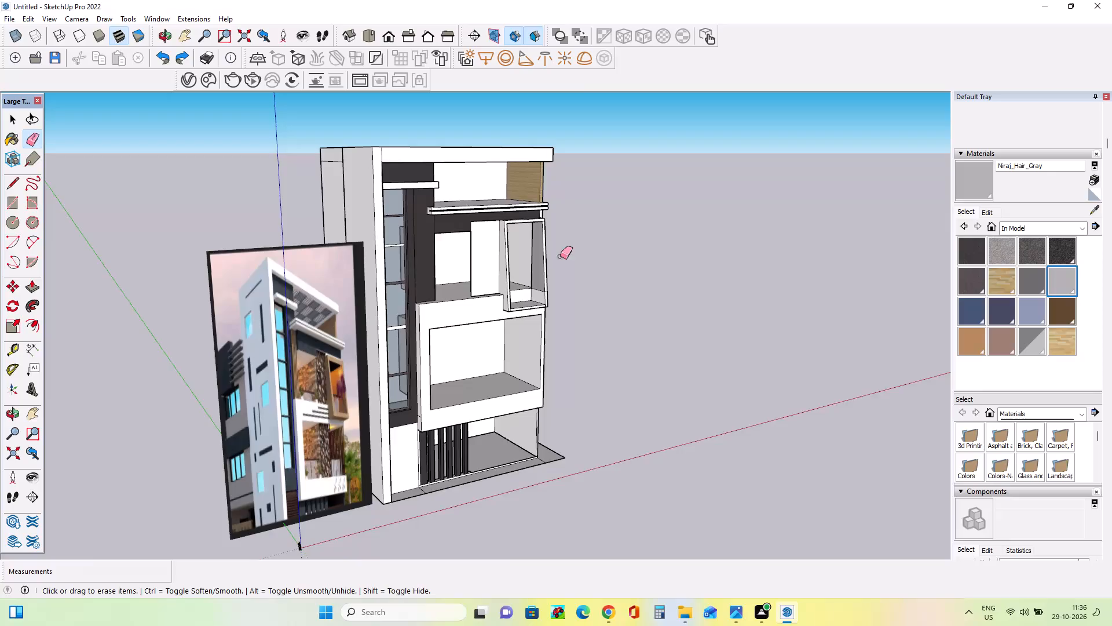
scroll(508, 259, "up", 9)
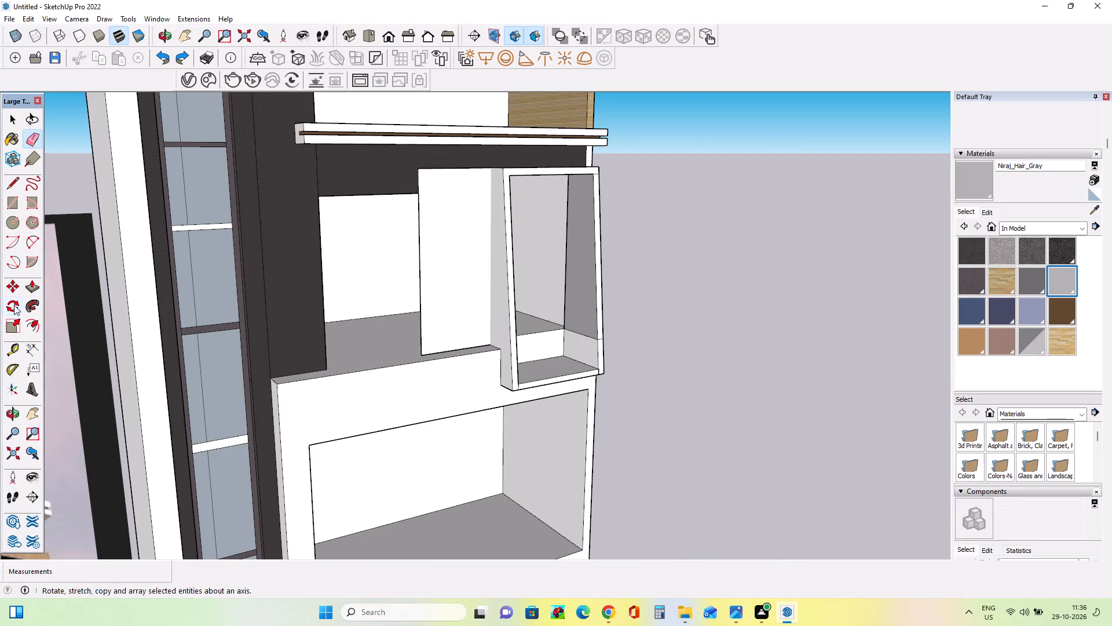
left_click(31, 284)
left_click_drag(543, 246, 570, 311)
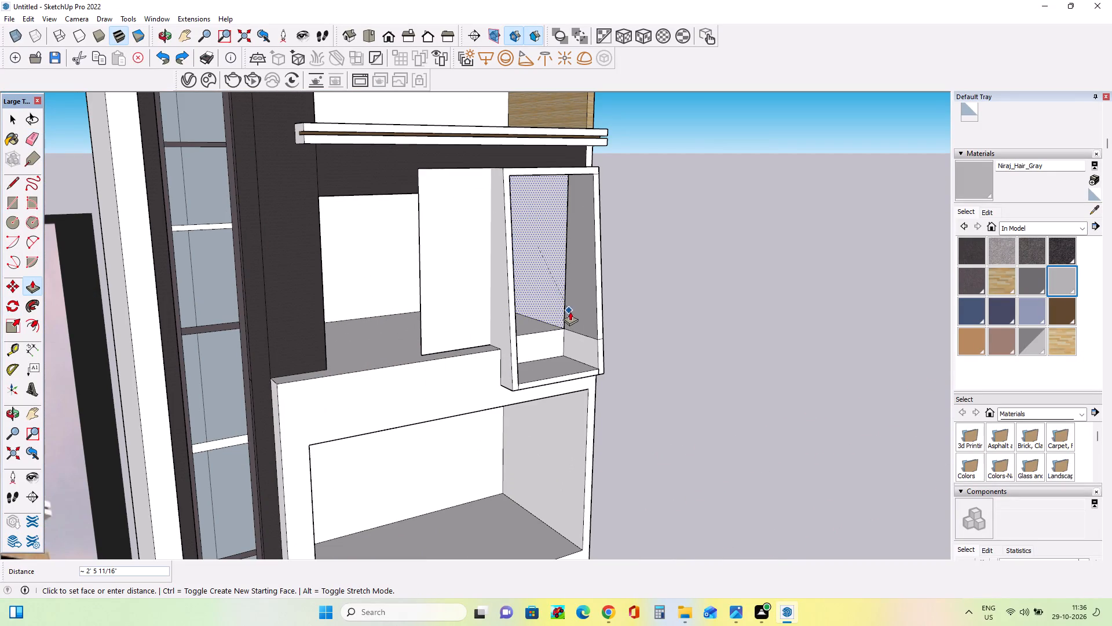
left_click_drag(570, 311, 572, 314)
middle_click(591, 304)
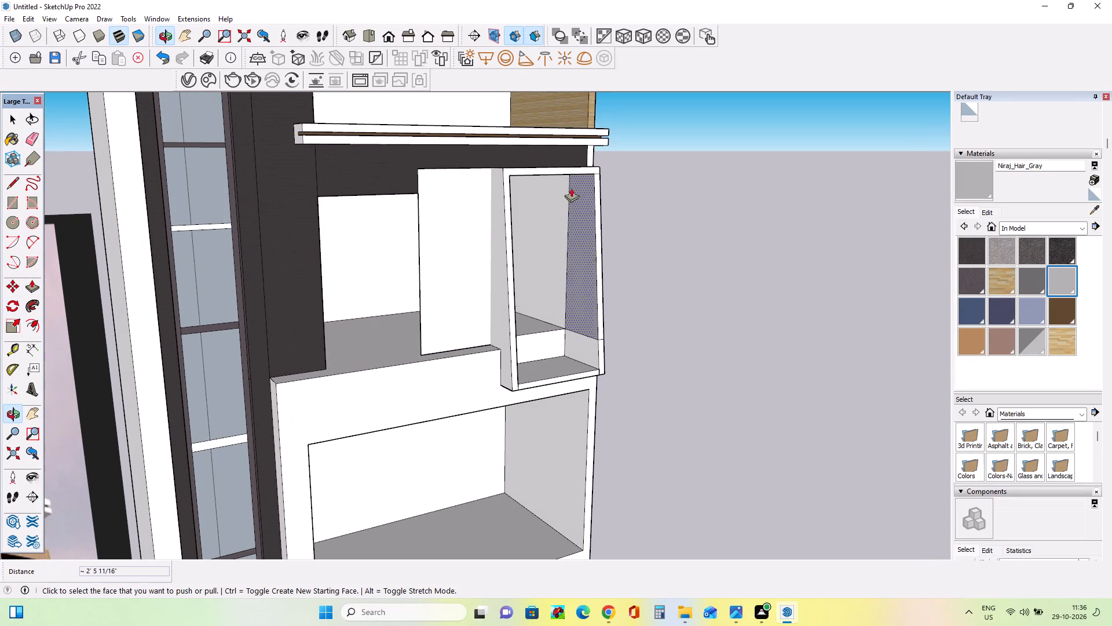
left_click(33, 132)
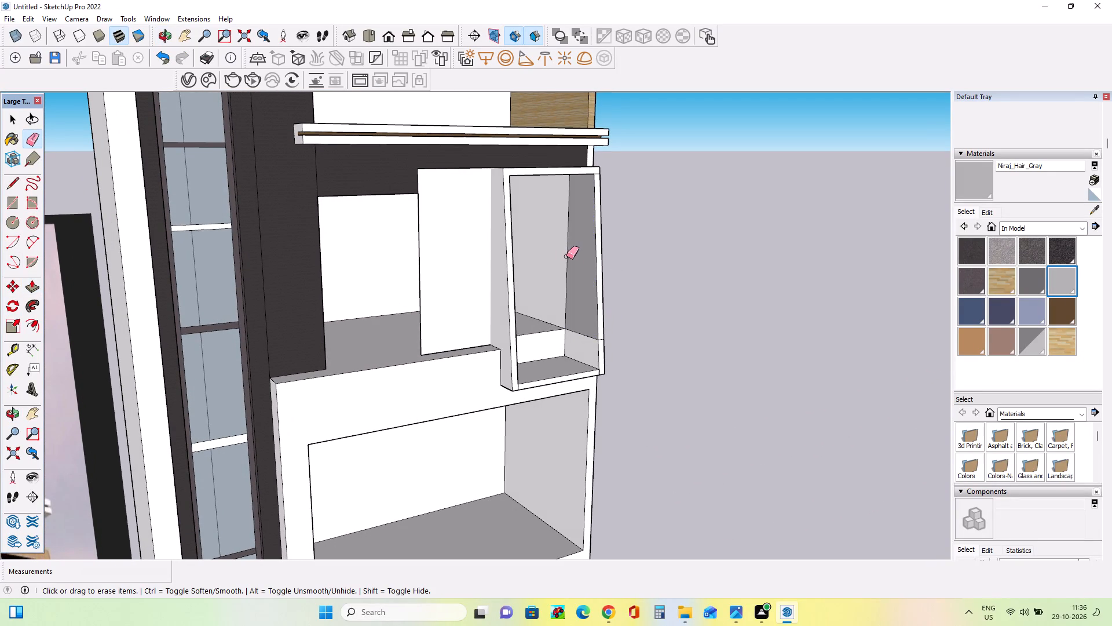
left_click(568, 256)
Examine the upper balcony and its slanted framed box from several angles and compare them with the reference image.
middle_click_drag(548, 275, 520, 254)
scroll(519, 254, "down", 3)
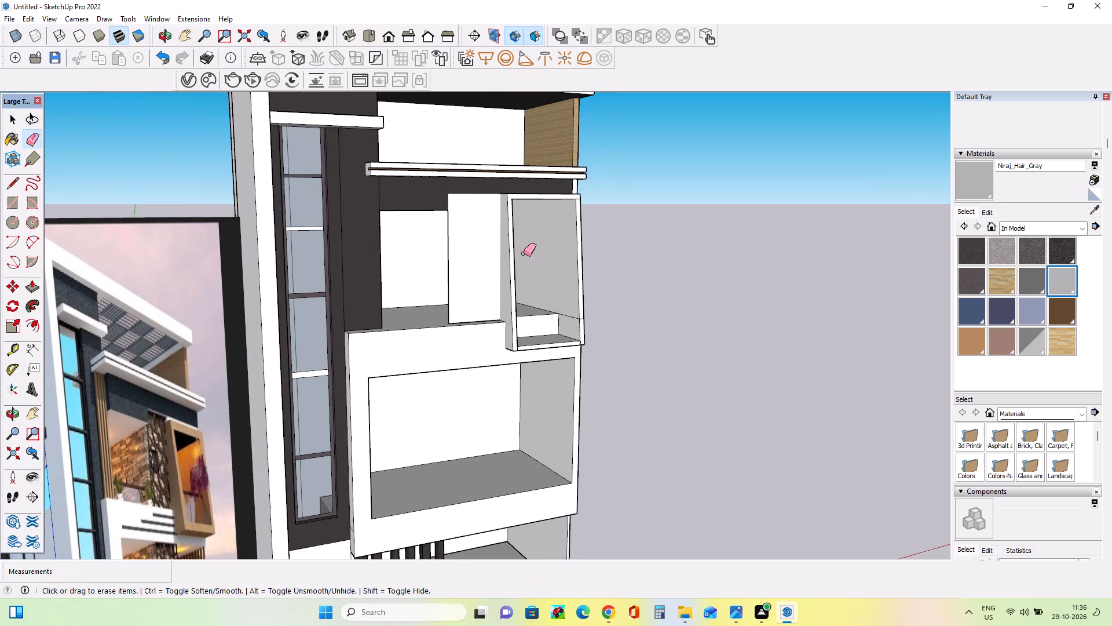
middle_click_drag(525, 253, 529, 285)
scroll(529, 284, "down", 3)
middle_click_drag(554, 282, 492, 316)
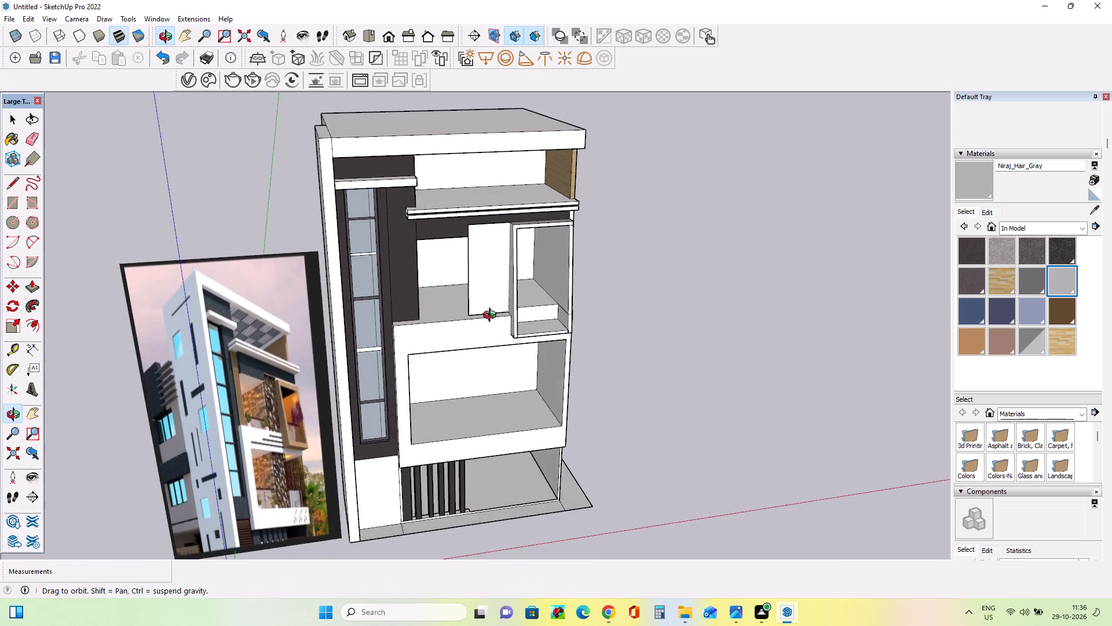
middle_click_drag(492, 316, 479, 281)
scroll(480, 332, "up", 2)
middle_click_drag(480, 330, 487, 339)
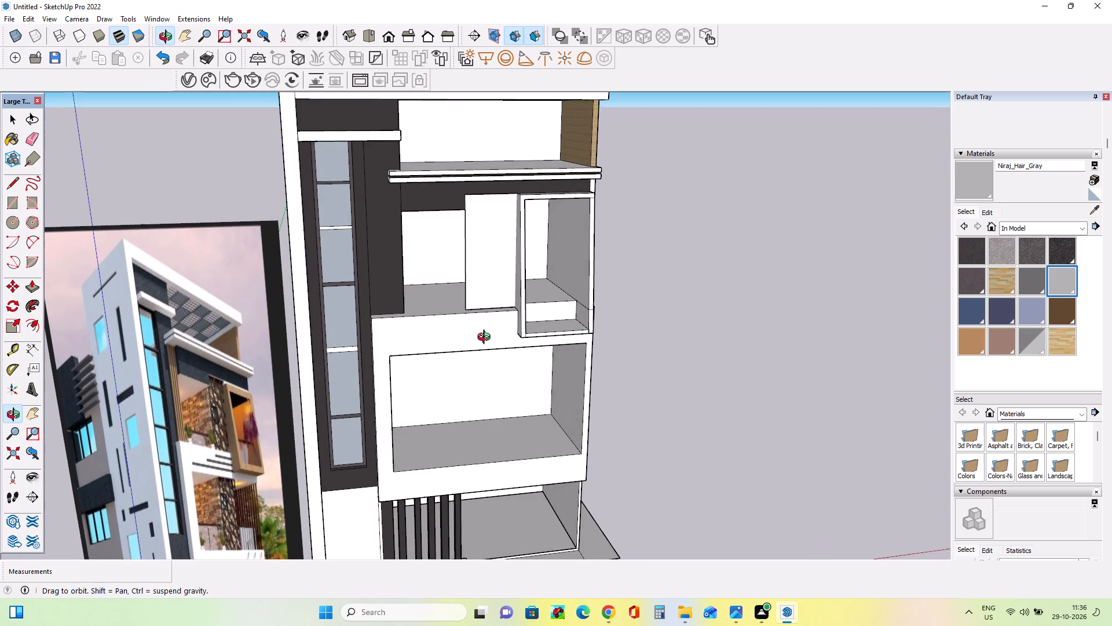
middle_click_drag(487, 339, 487, 339)
scroll(424, 351, "up", 1)
middle_click_drag(442, 327, 449, 347)
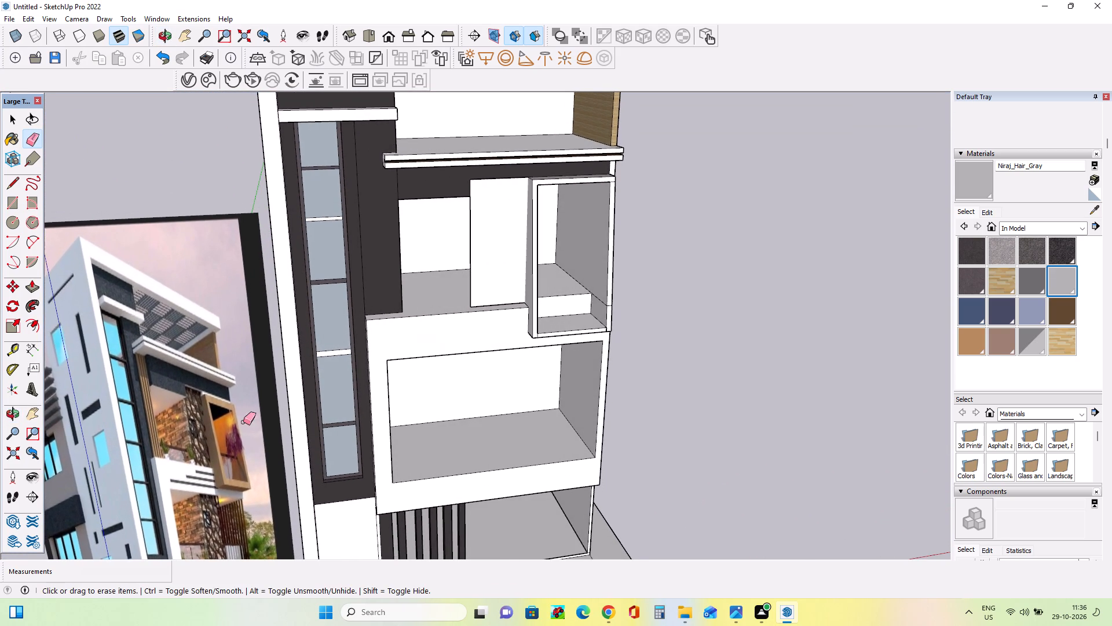
scroll(180, 471, "up", 8)
middle_click_drag(272, 422, 272, 431)
scroll(198, 430, "down", 8)
middle_click_drag(619, 343, 383, 394)
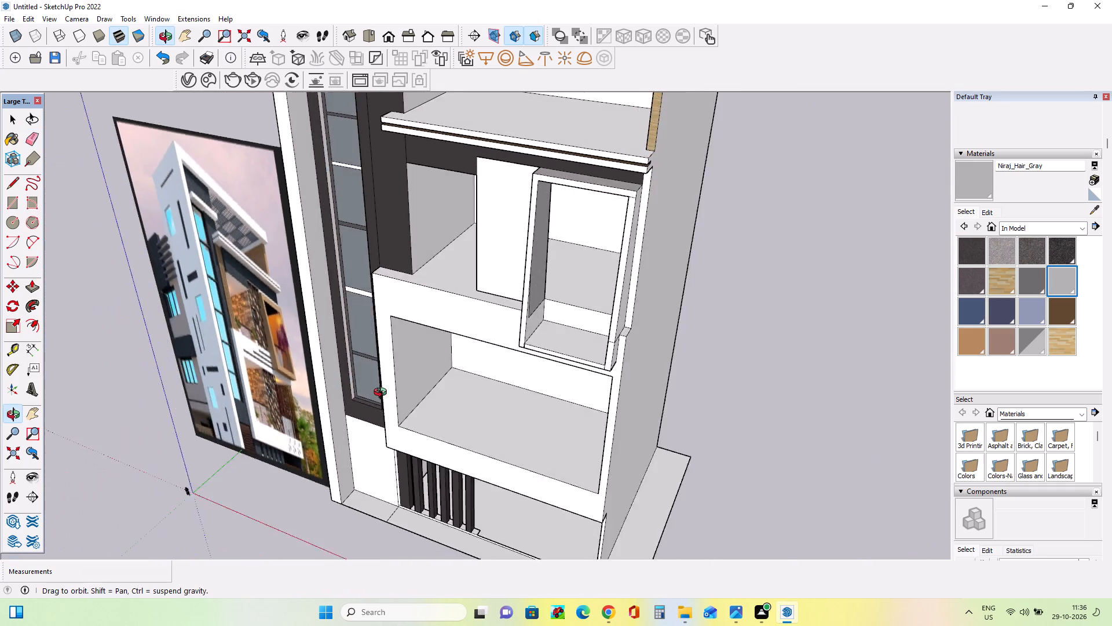
middle_click_drag(383, 394, 562, 432)
middle_click_drag(615, 326, 621, 345)
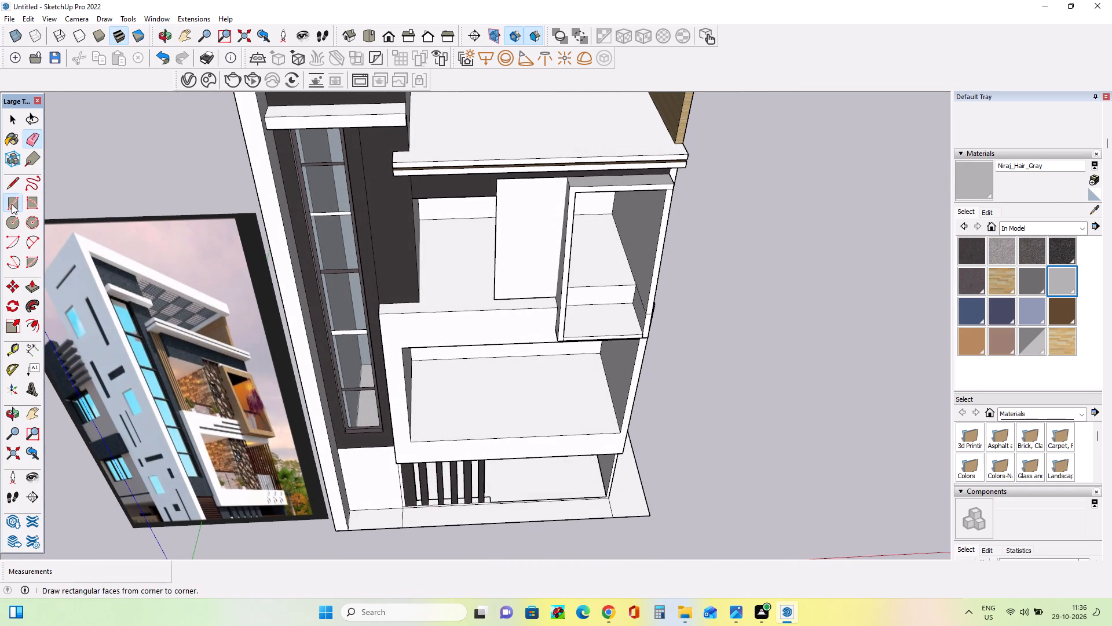
Draw a thin rectangle about 8 11/16" by 93' 6 3/16" across the upper balcony floor, spanning between its two side walls.
left_click(12, 204)
middle_click_drag(507, 355, 285, 327)
scroll(441, 247, "up", 2)
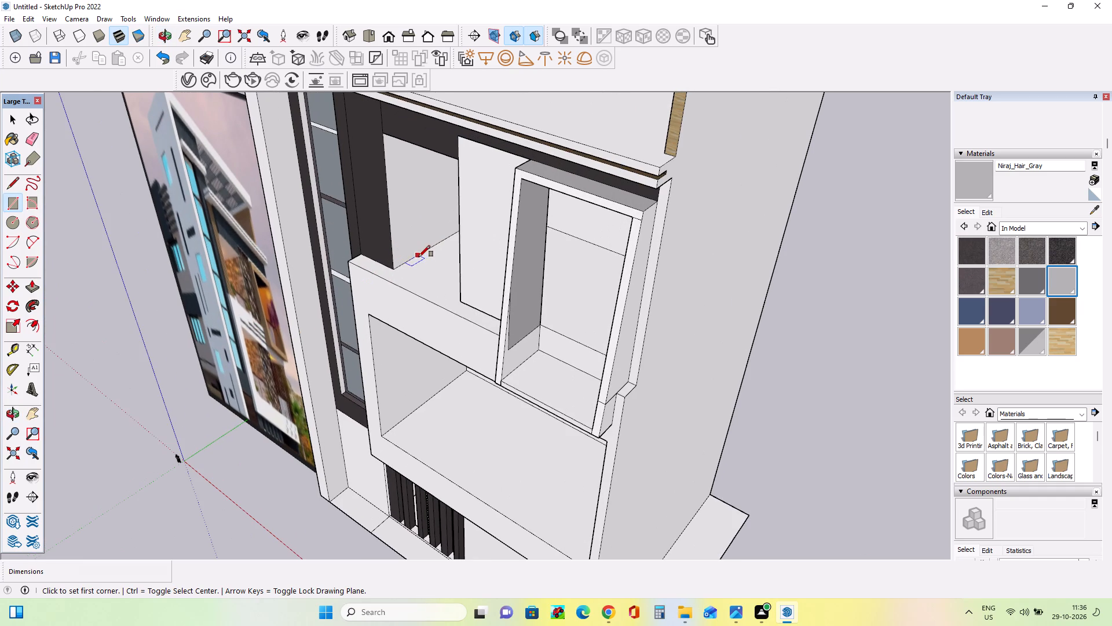
left_click(415, 259)
middle_click_drag(501, 315, 645, 369)
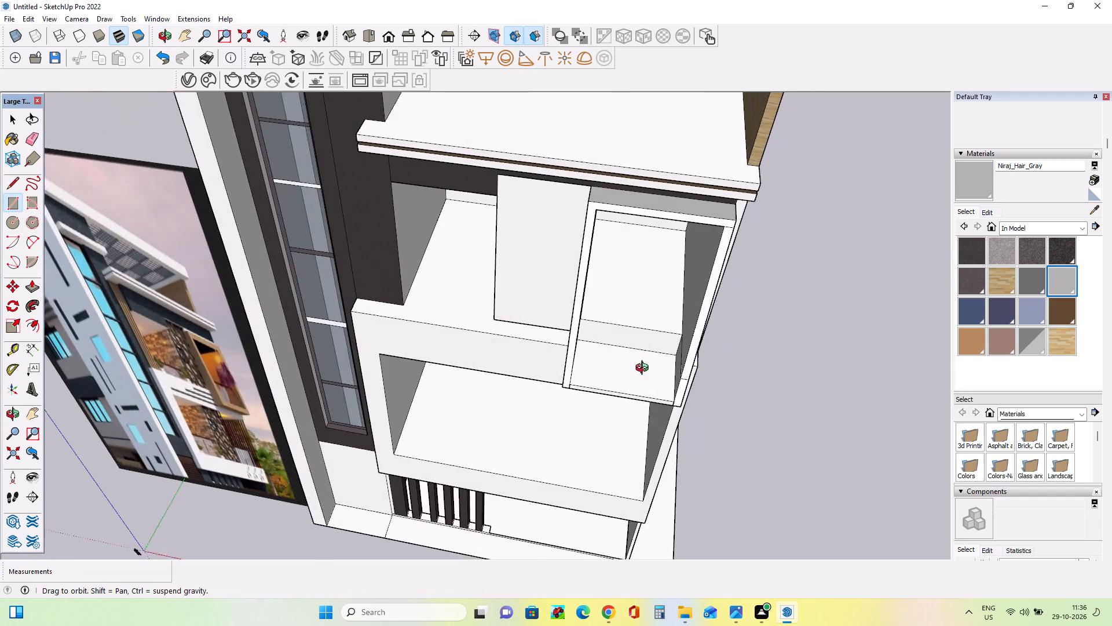
middle_click_drag(645, 369, 645, 369)
scroll(674, 309, "up", 5)
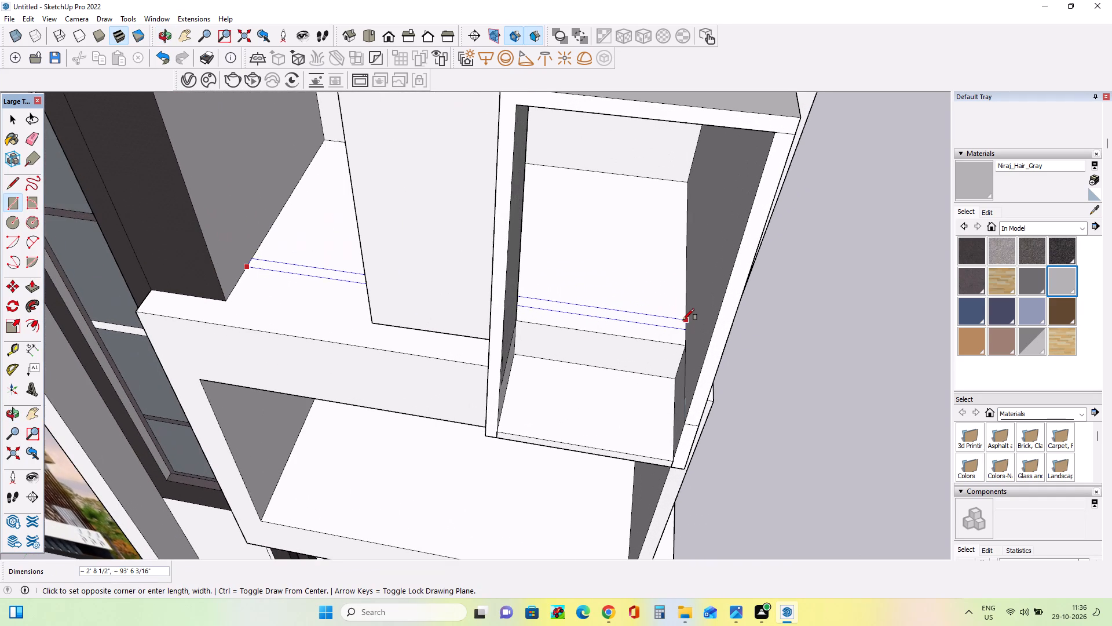
scroll(683, 325, "up", 3)
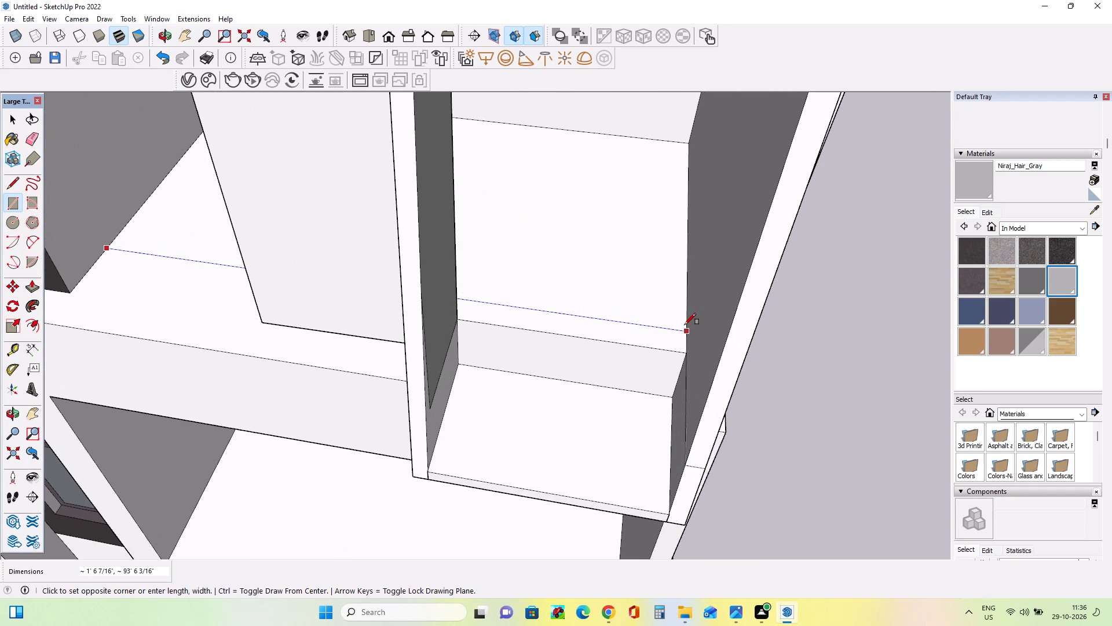
scroll(685, 328, "up", 8)
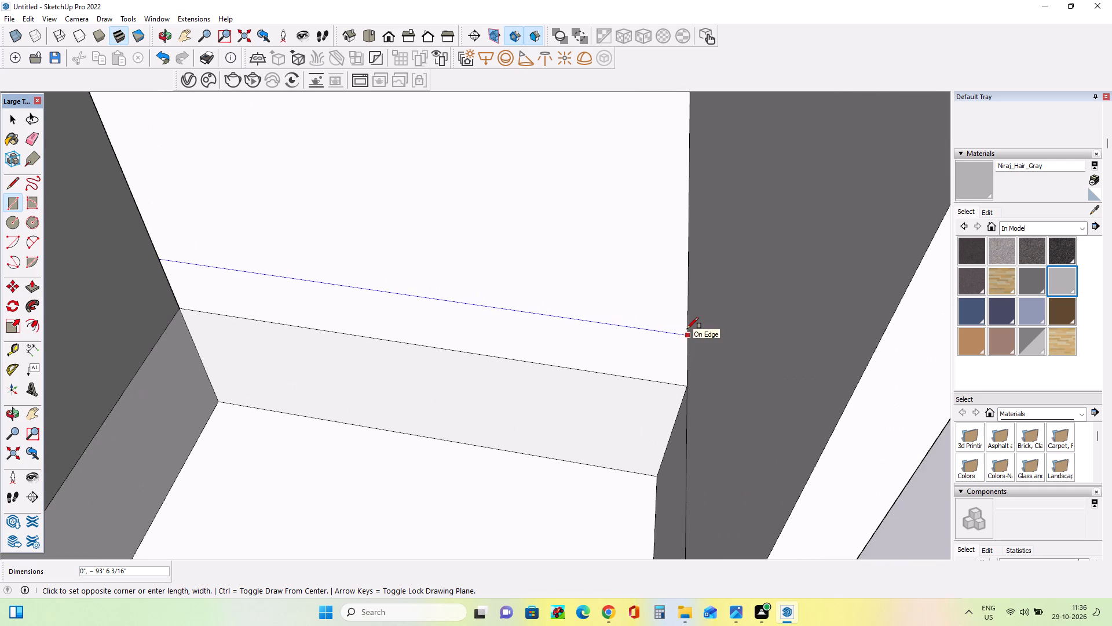
left_click(690, 327)
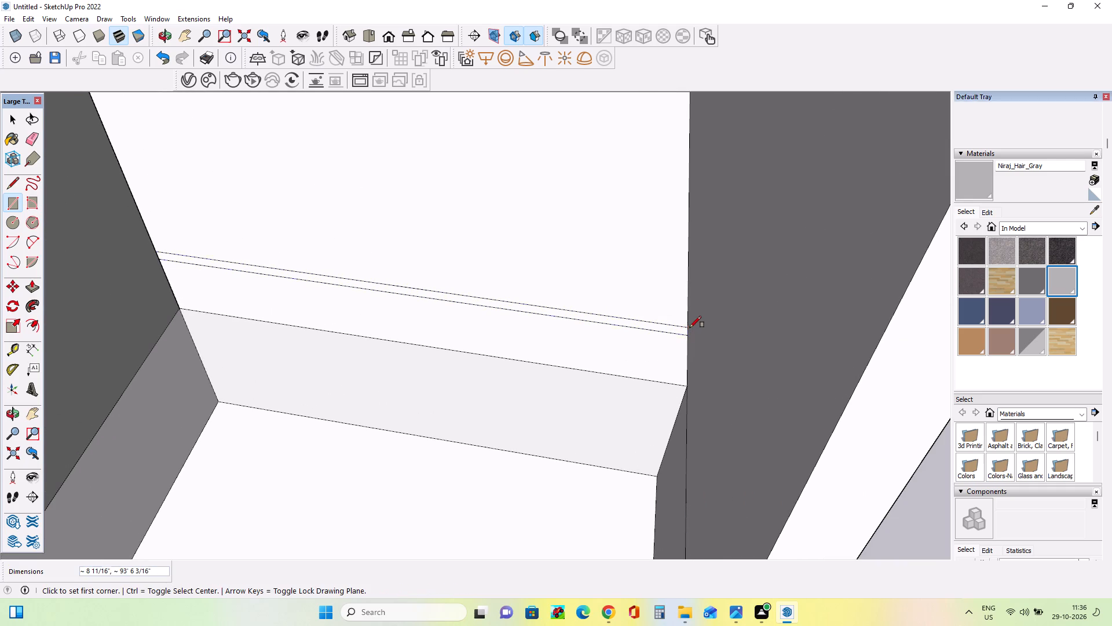
Pull the thin floor strip up about 21' 5 1/8" to form a low wall across the upper balcony.
scroll(678, 305, "down", 4)
left_click(26, 289)
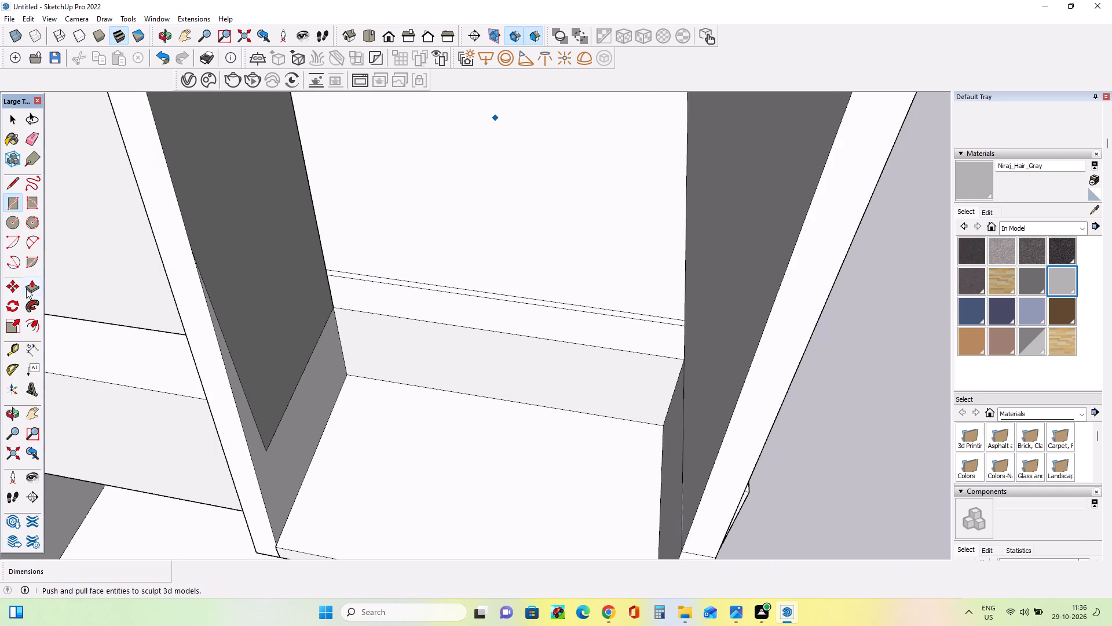
left_click_drag(565, 307, 632, 116)
scroll(631, 247, "down", 13)
middle_click_drag(644, 199, 716, 61)
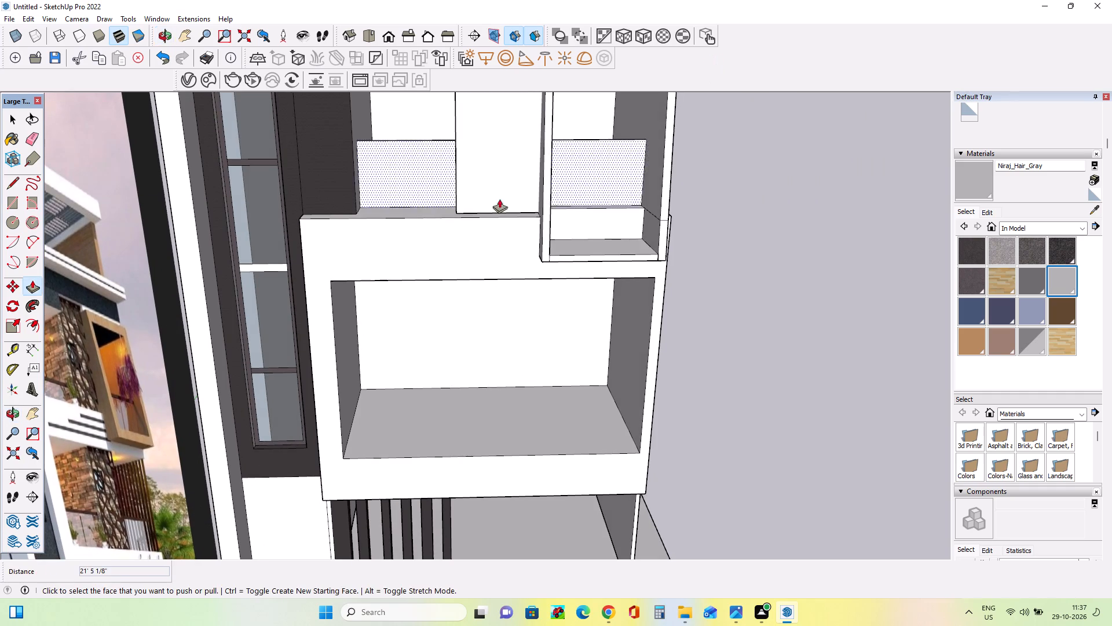
middle_click_drag(485, 176, 511, 166)
scroll(511, 163, "down", 7)
middle_click_drag(512, 169, 523, 229)
scroll(521, 205, "down", 4)
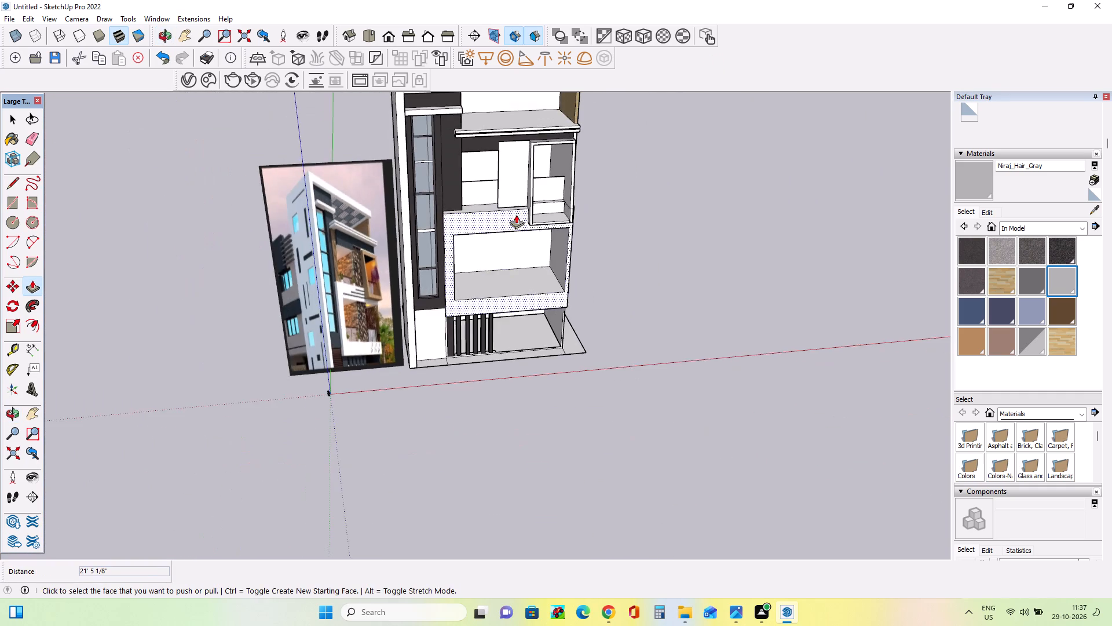
Lower the top of the new upper balcony wall by about 3' 1 3/8".
scroll(487, 131, "up", 14)
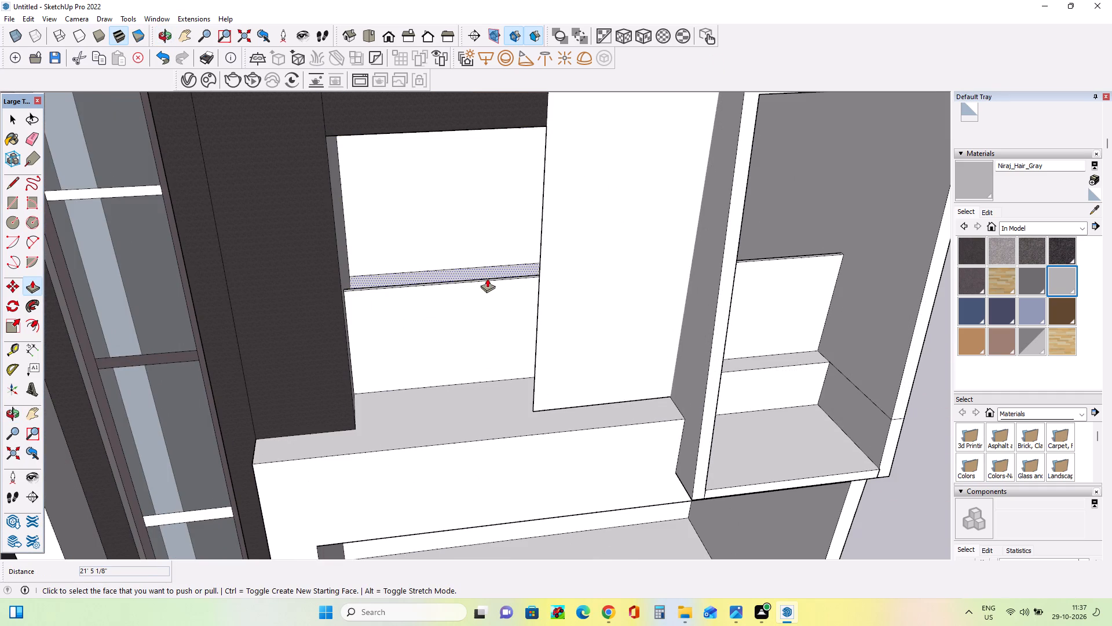
left_click_drag(487, 280, 487, 296)
Examine the new balcony wall and the facade from several angles and compare them with the reference image.
middle_click_drag(426, 285, 437, 214)
scroll(437, 214, "down", 11)
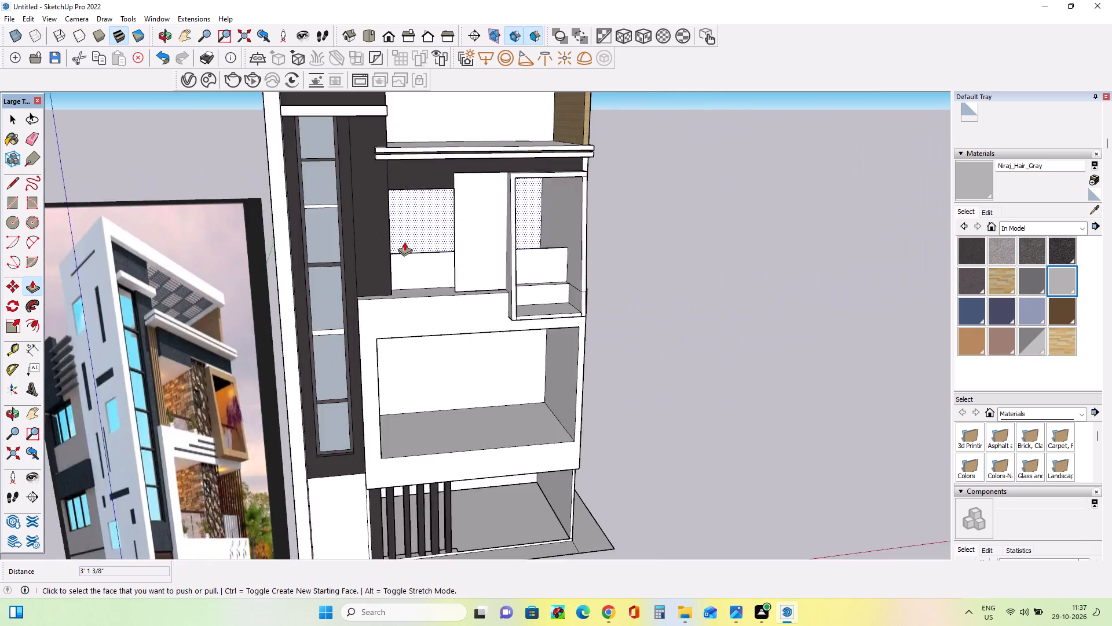
scroll(404, 242, "down", 4)
middle_click_drag(530, 289, 513, 327)
scroll(354, 265, "up", 3)
middle_click_drag(364, 266, 389, 212)
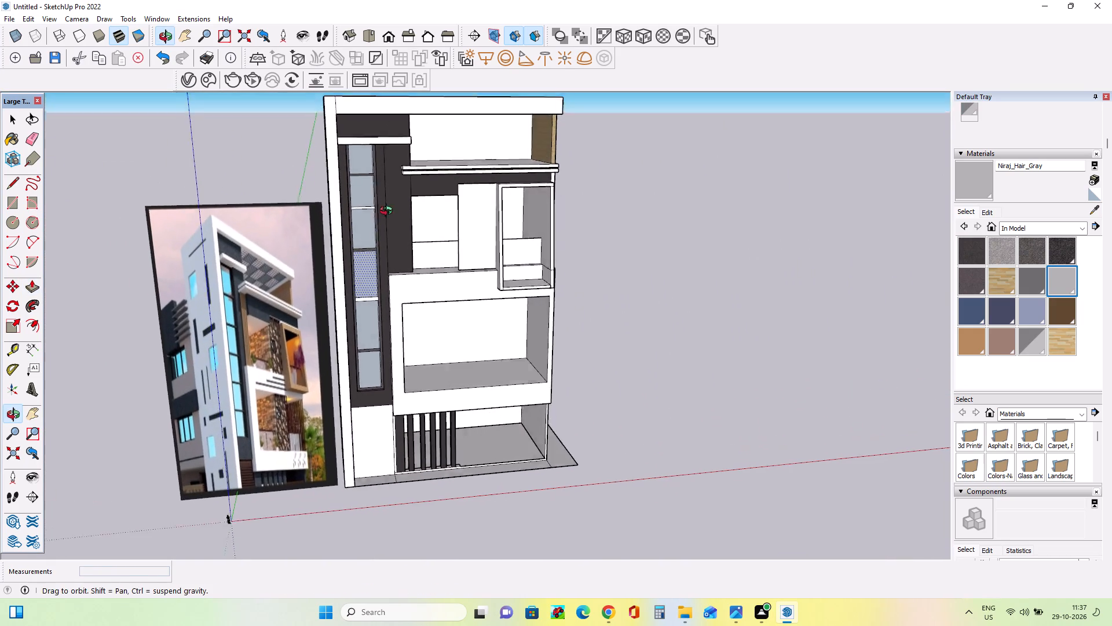
middle_click_drag(389, 212, 405, 188)
middle_click_drag(490, 319, 554, 303)
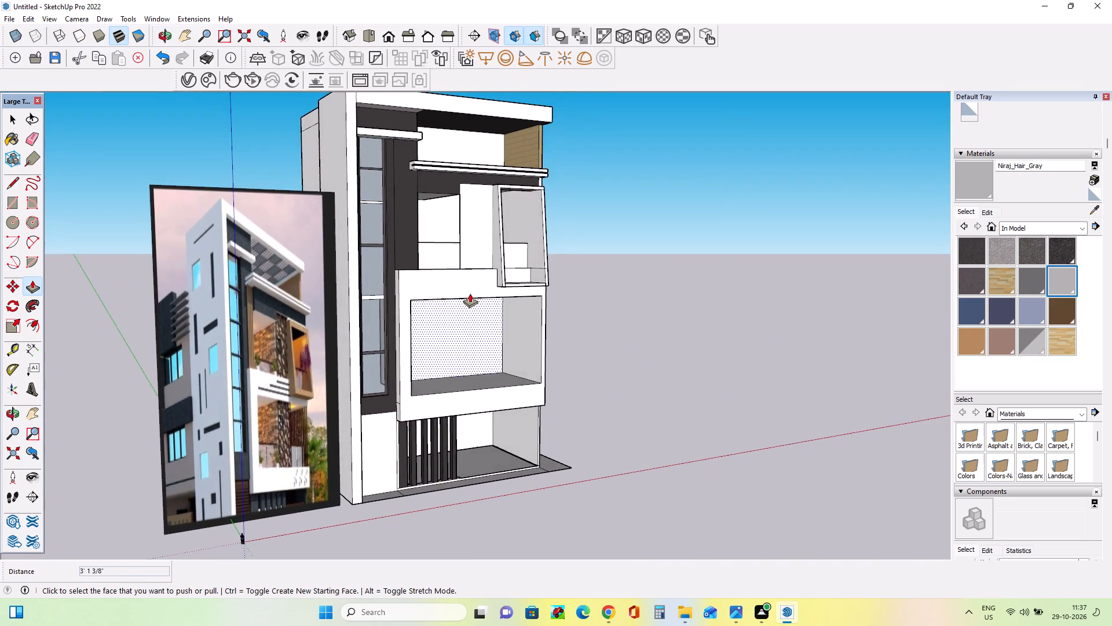
scroll(469, 293, "up", 3)
middle_click_drag(470, 293, 473, 390)
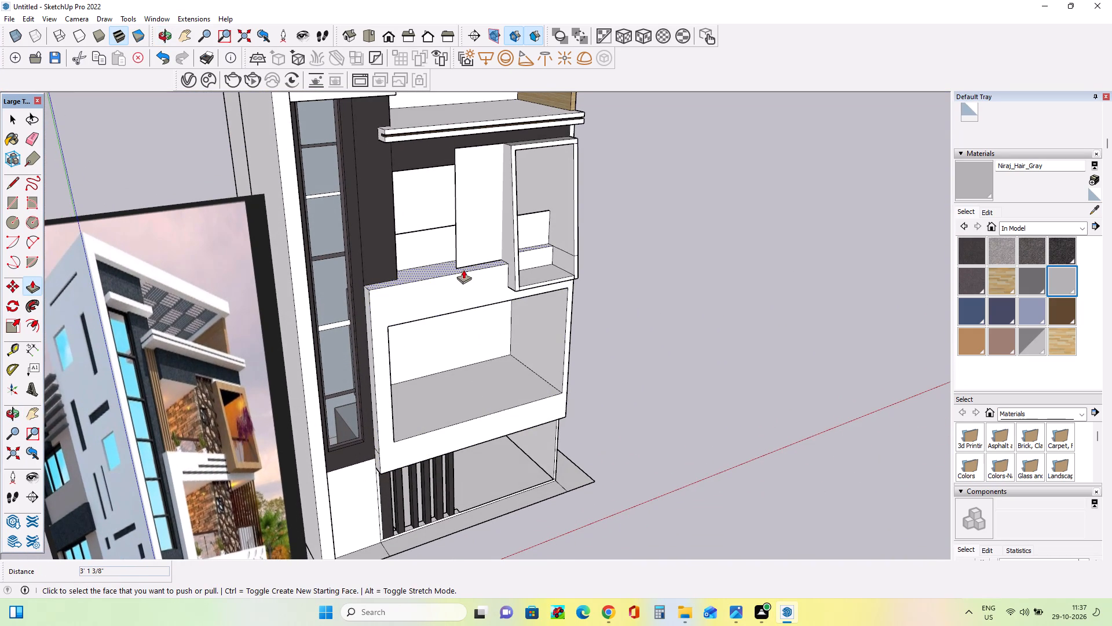
left_click(463, 270)
middle_click_drag(451, 297, 434, 242)
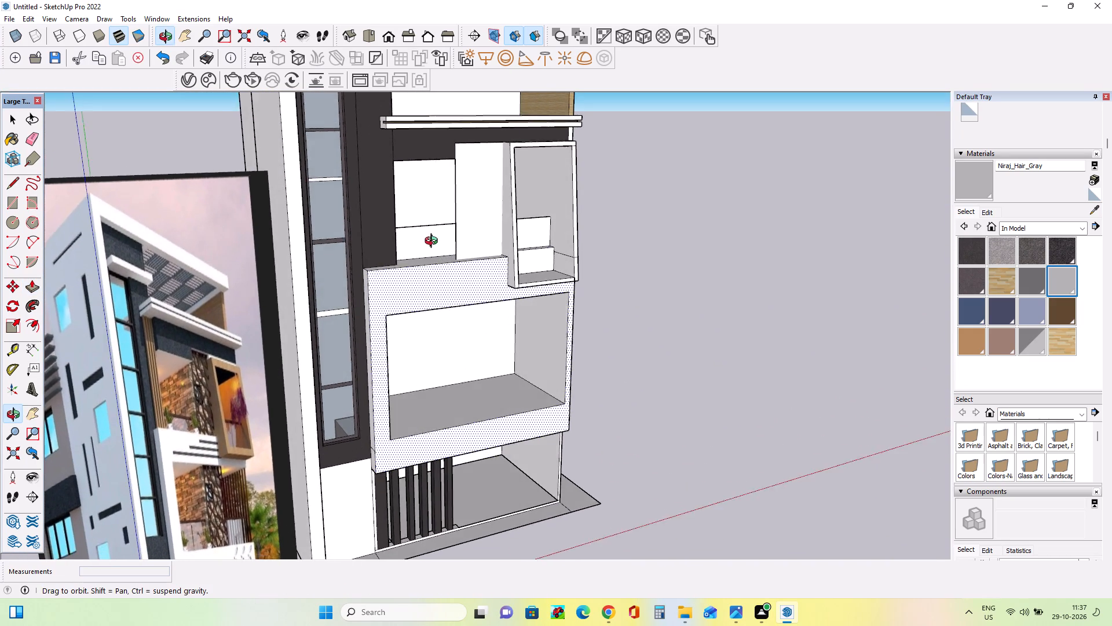
middle_click_drag(434, 242, 431, 233)
middle_click_drag(499, 272, 546, 275)
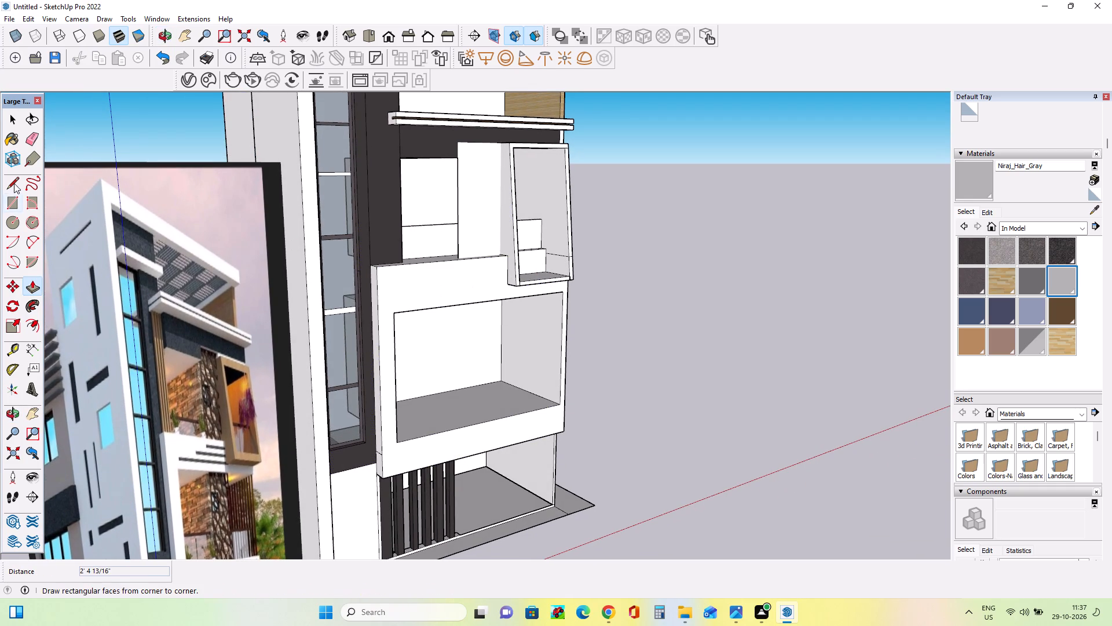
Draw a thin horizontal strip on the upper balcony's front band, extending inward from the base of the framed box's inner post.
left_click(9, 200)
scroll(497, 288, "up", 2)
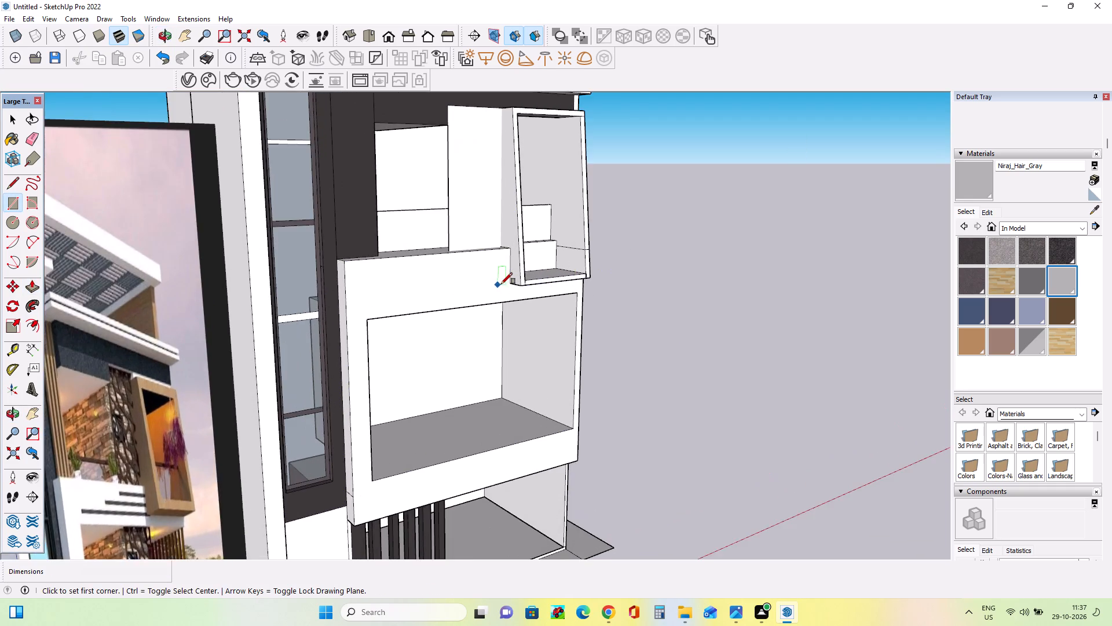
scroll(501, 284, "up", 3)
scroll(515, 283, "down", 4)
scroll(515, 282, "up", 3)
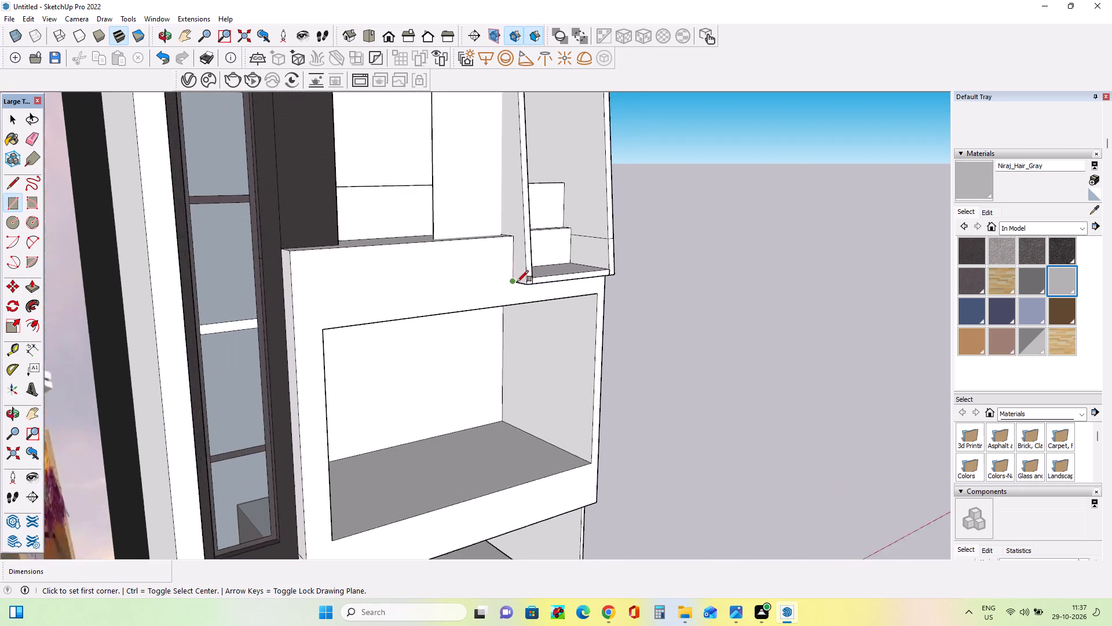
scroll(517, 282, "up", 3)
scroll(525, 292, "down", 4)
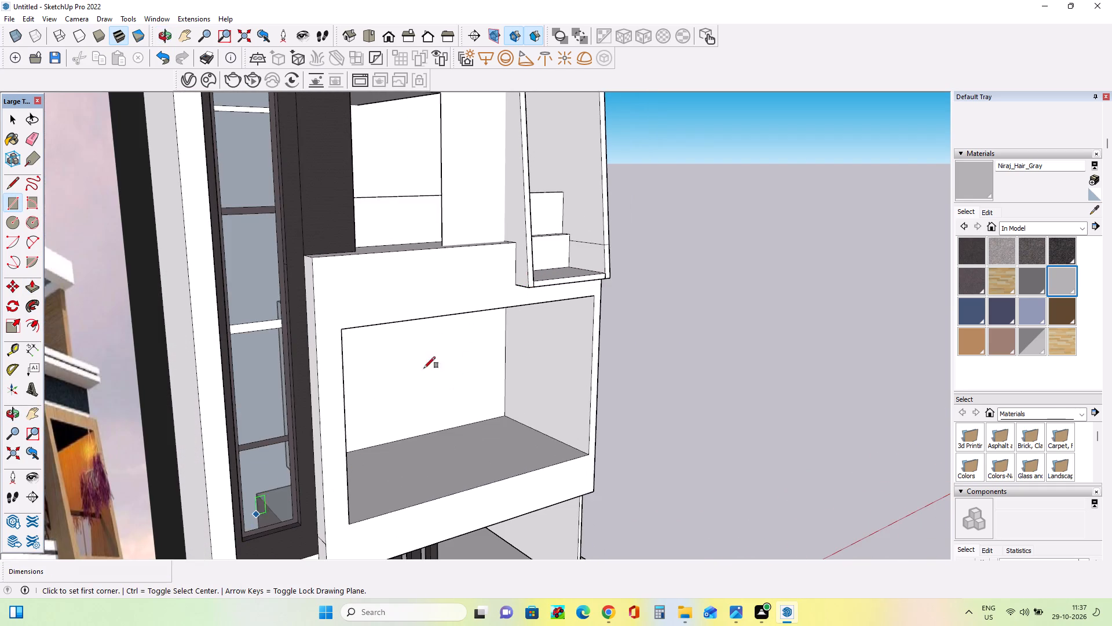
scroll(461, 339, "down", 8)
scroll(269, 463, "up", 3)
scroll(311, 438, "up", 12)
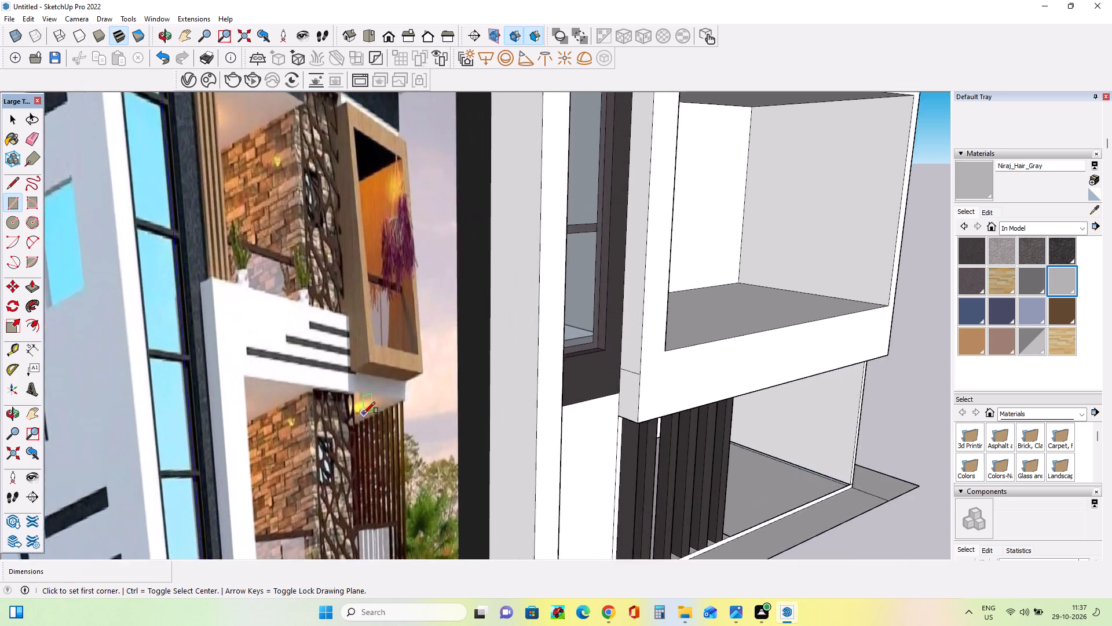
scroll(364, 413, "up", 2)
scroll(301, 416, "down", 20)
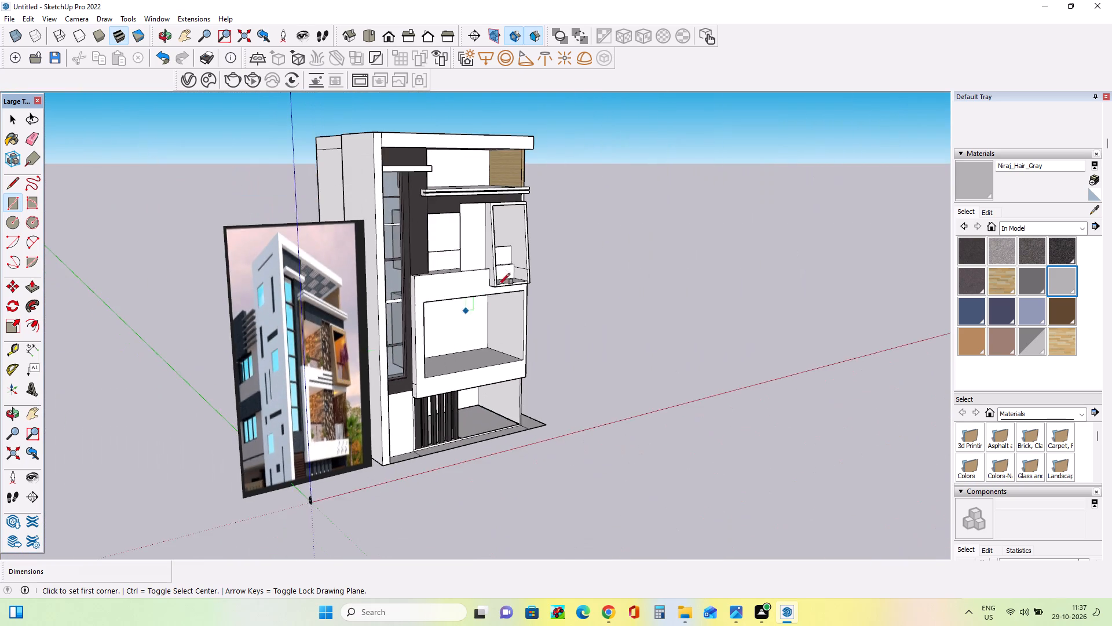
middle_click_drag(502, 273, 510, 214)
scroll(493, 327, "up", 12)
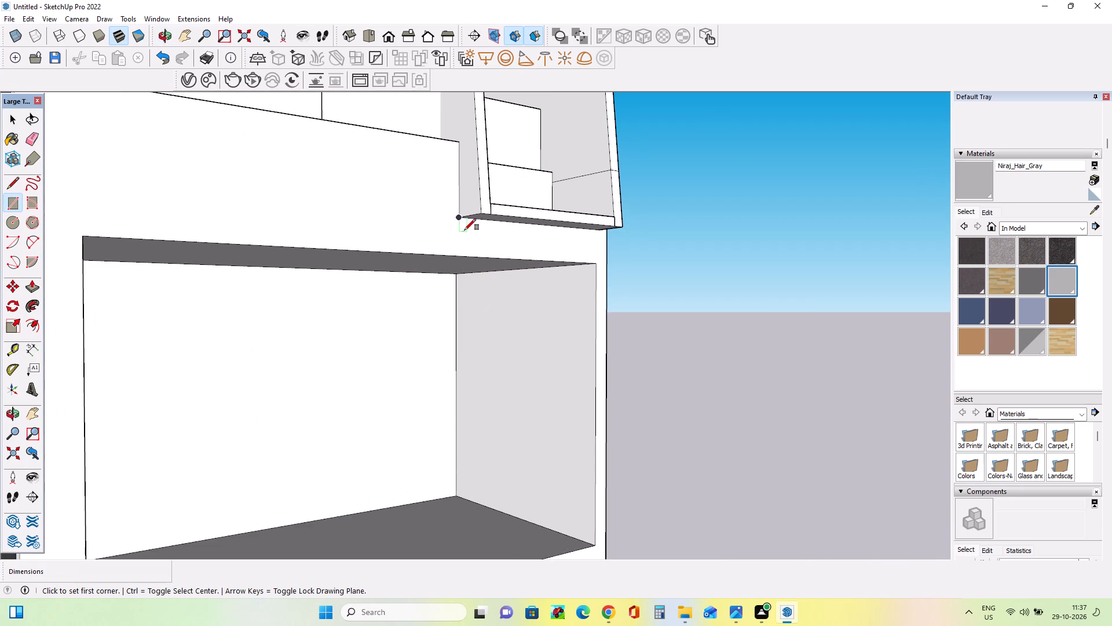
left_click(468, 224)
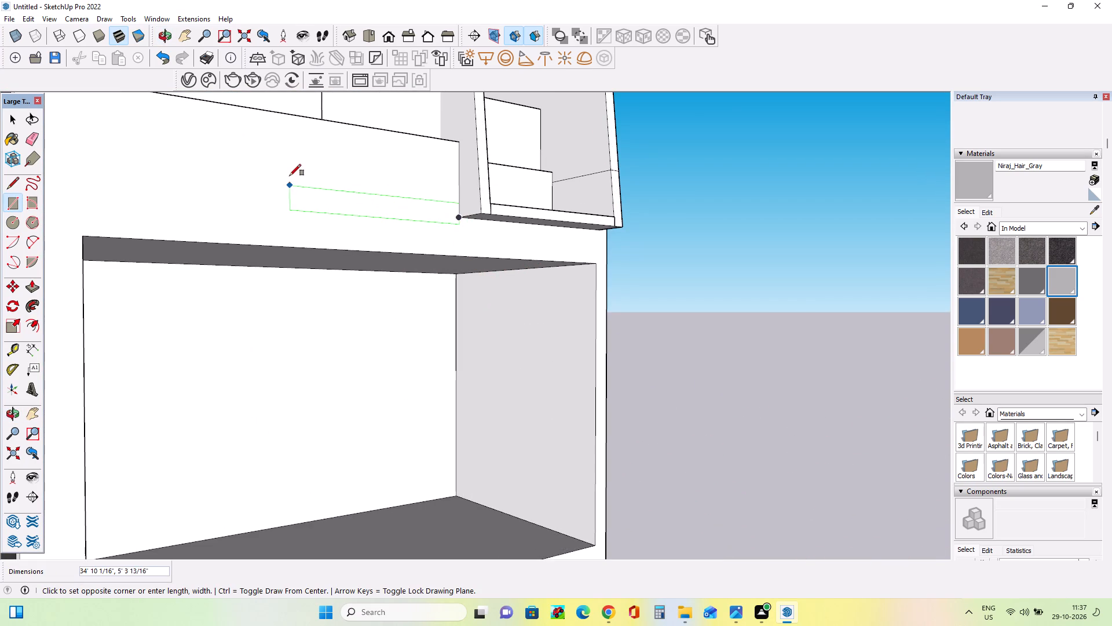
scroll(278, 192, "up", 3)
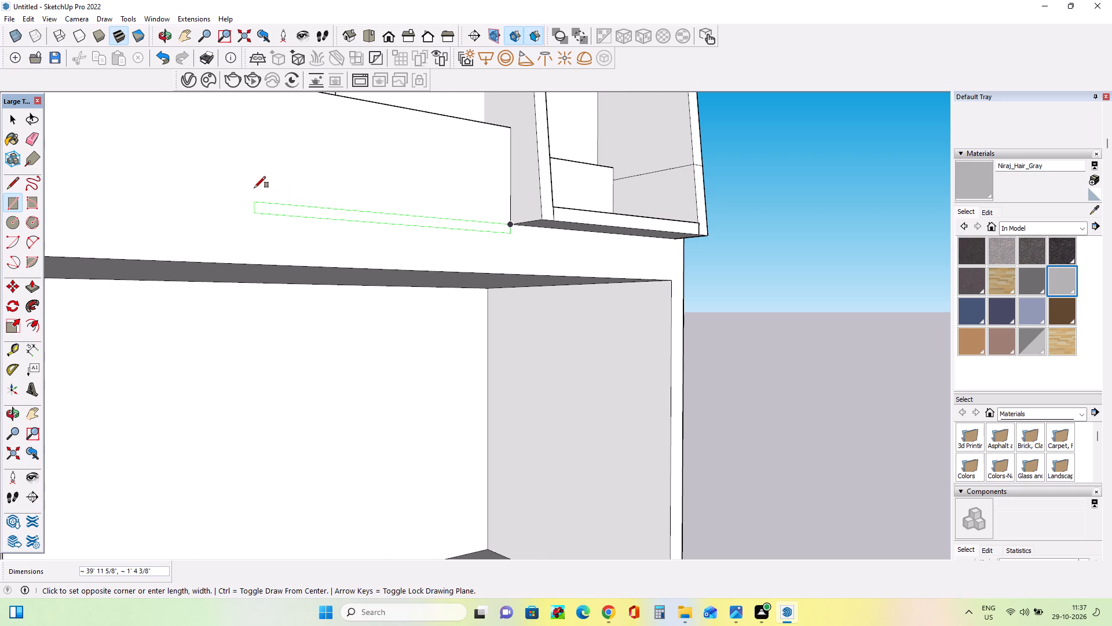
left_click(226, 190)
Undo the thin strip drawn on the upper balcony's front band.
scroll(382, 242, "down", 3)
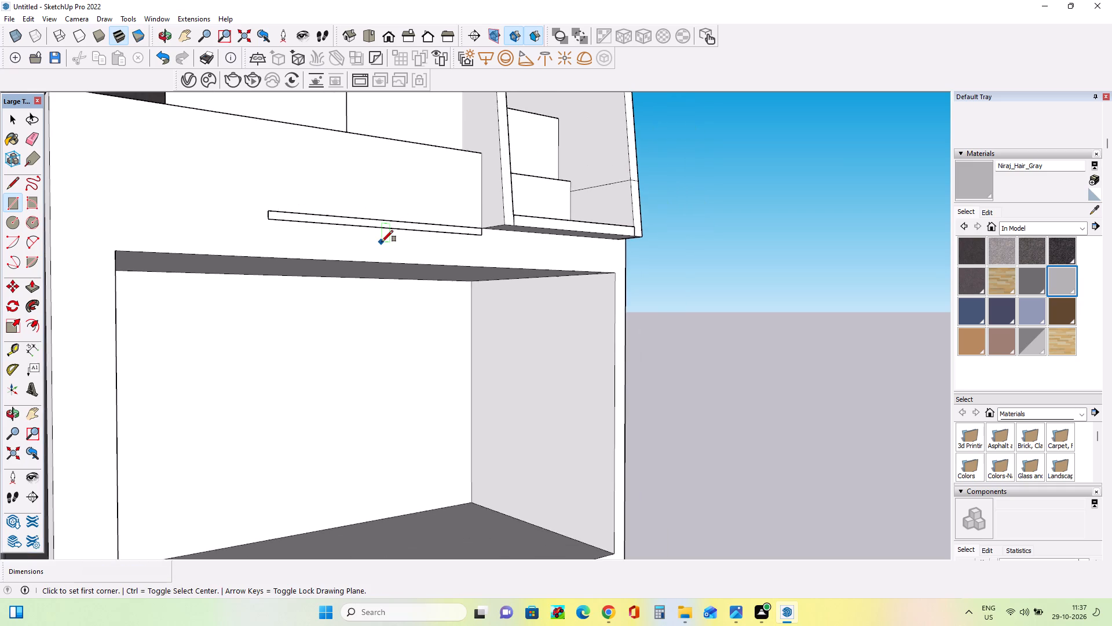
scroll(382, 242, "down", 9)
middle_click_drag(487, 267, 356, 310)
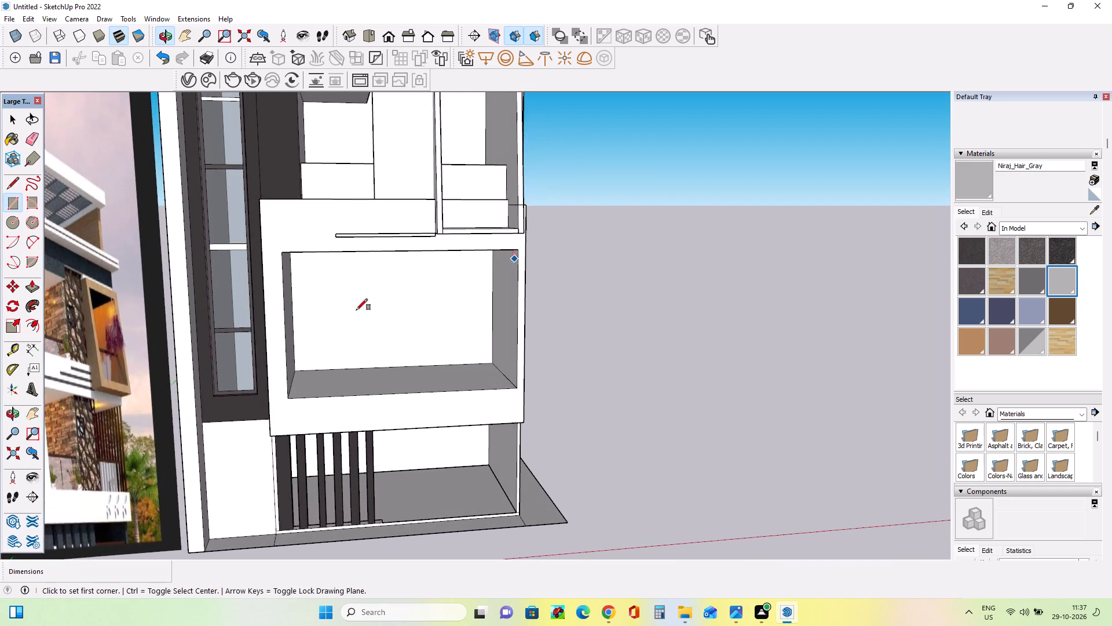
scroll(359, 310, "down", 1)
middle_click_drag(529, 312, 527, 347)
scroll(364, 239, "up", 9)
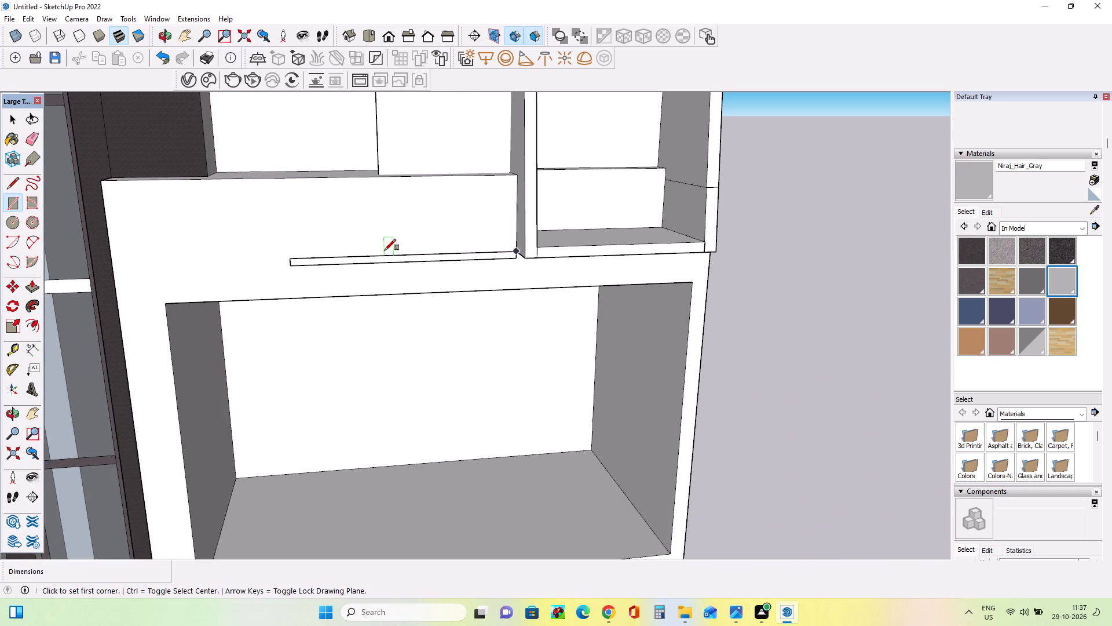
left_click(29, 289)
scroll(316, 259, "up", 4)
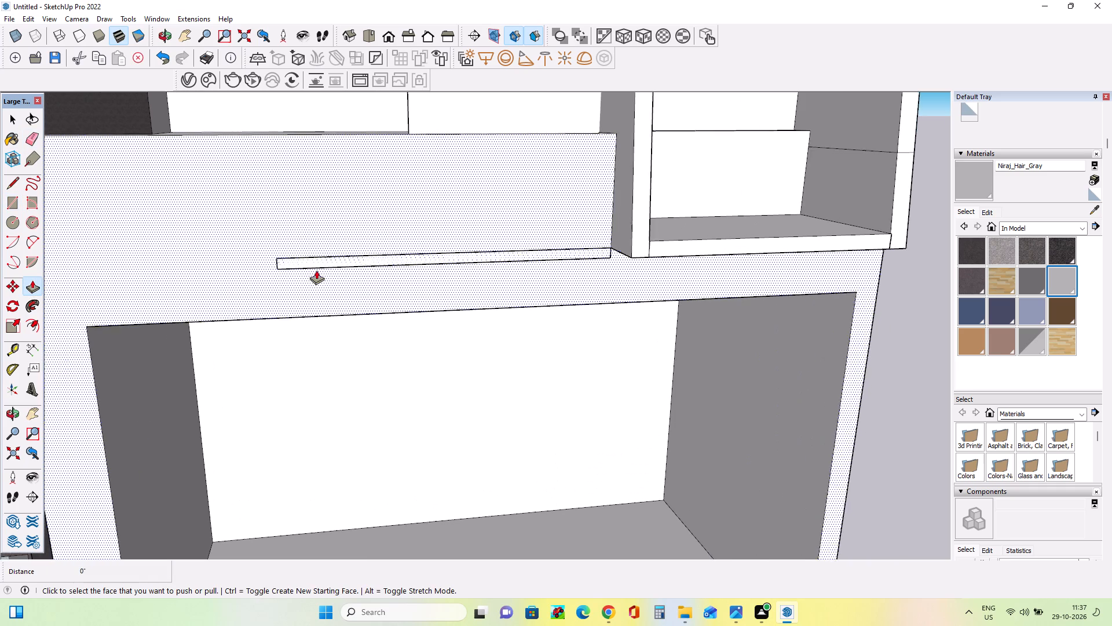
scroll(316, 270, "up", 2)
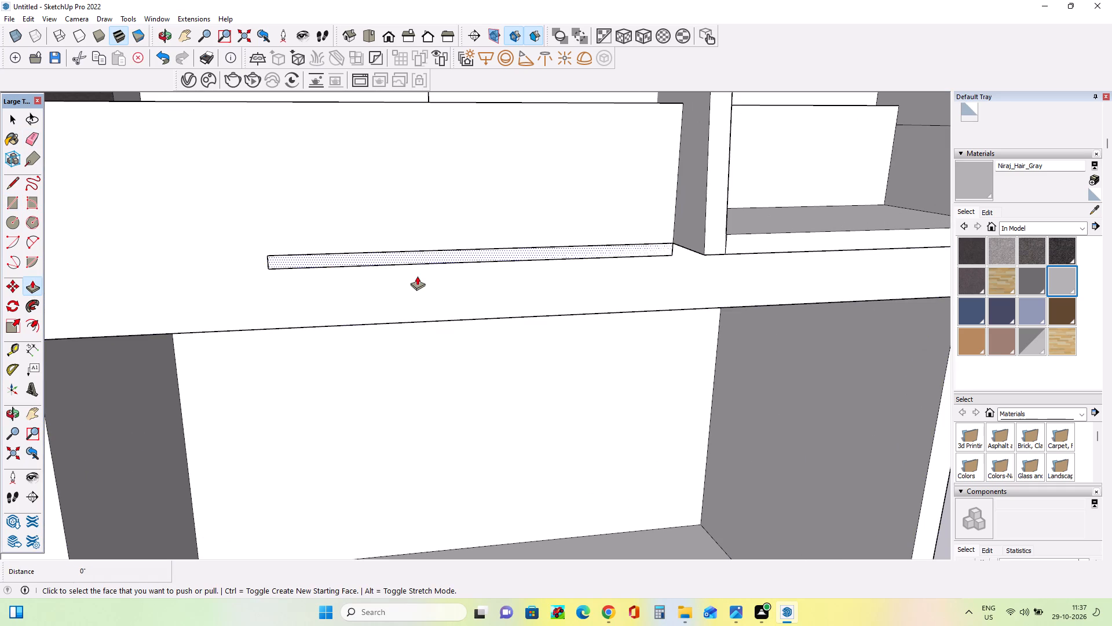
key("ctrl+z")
Redraw the thin horizontal strip about 54' long on the balcony's front band, starting from the framed box's bottom edge.
middle_click_drag(444, 249, 458, 236)
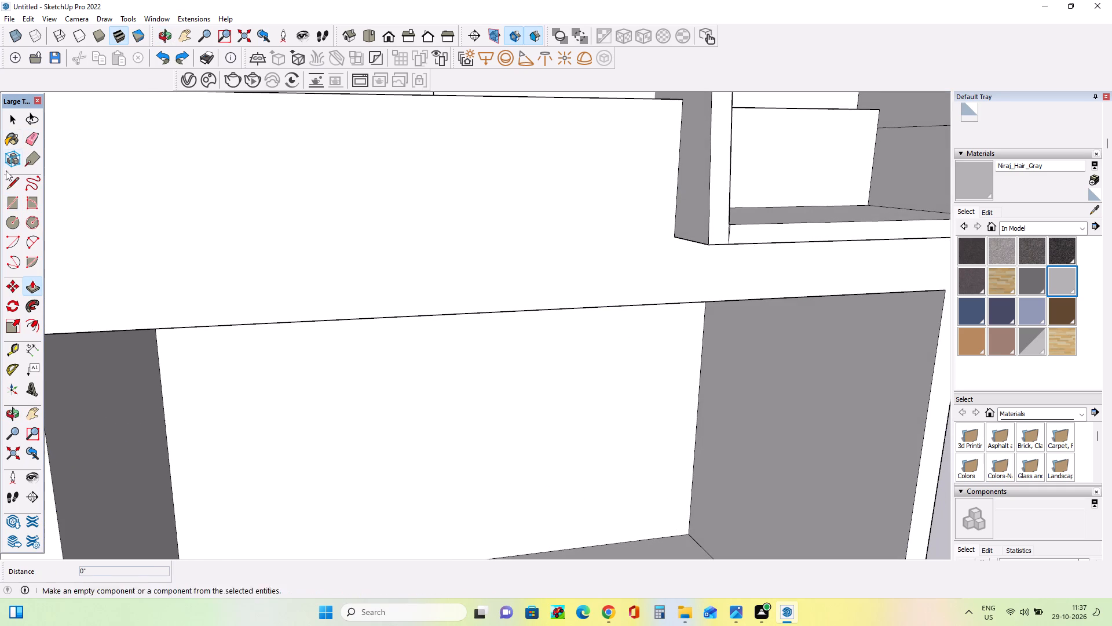
left_click(10, 202)
middle_click_drag(613, 235, 685, 184)
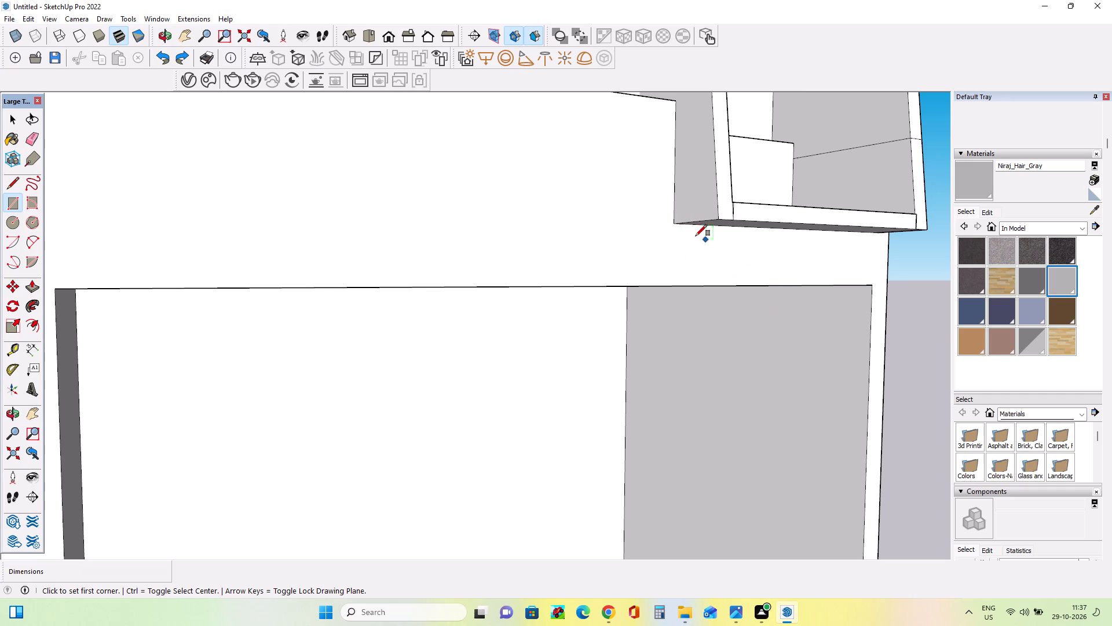
left_click(696, 227)
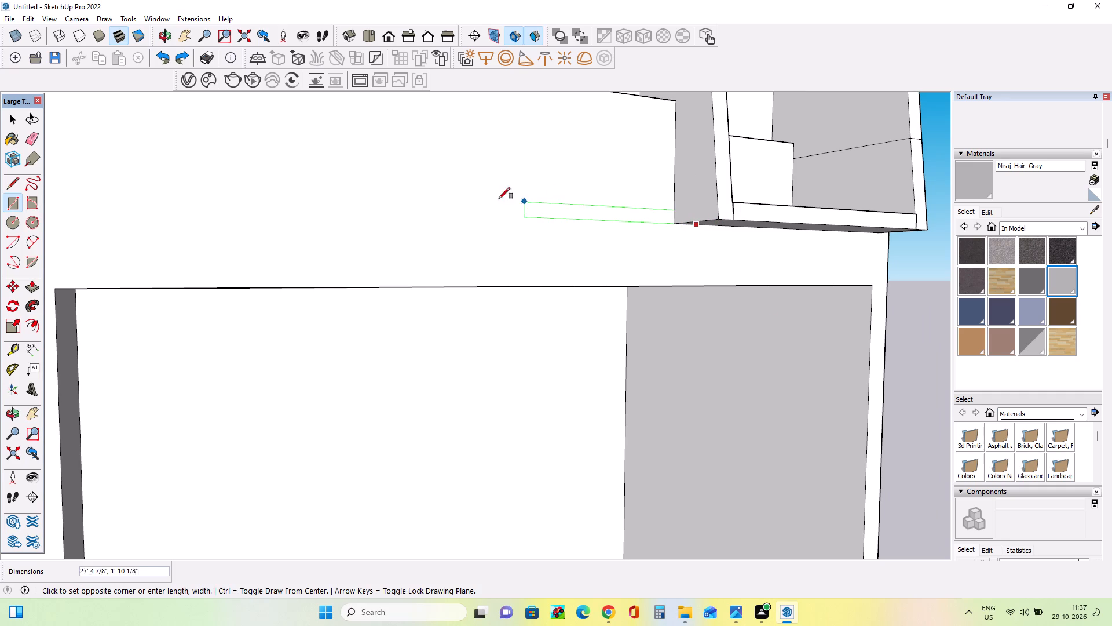
left_click(243, 189)
scroll(423, 237, "down", 12)
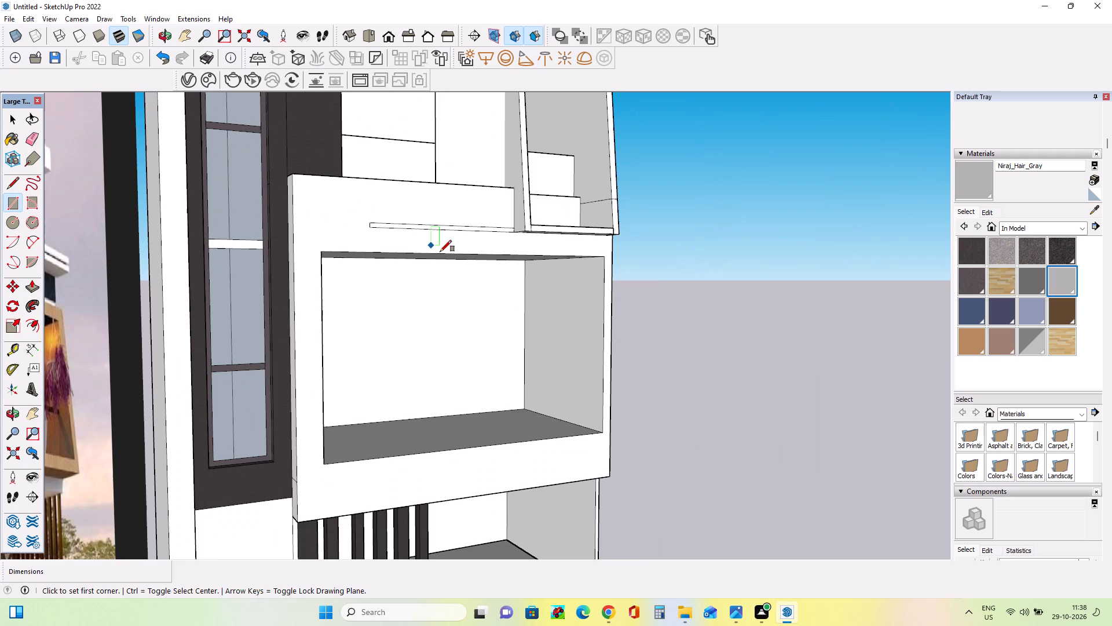
middle_click_drag(654, 276, 567, 314)
scroll(567, 314, "down", 6)
middle_click_drag(520, 276, 489, 318)
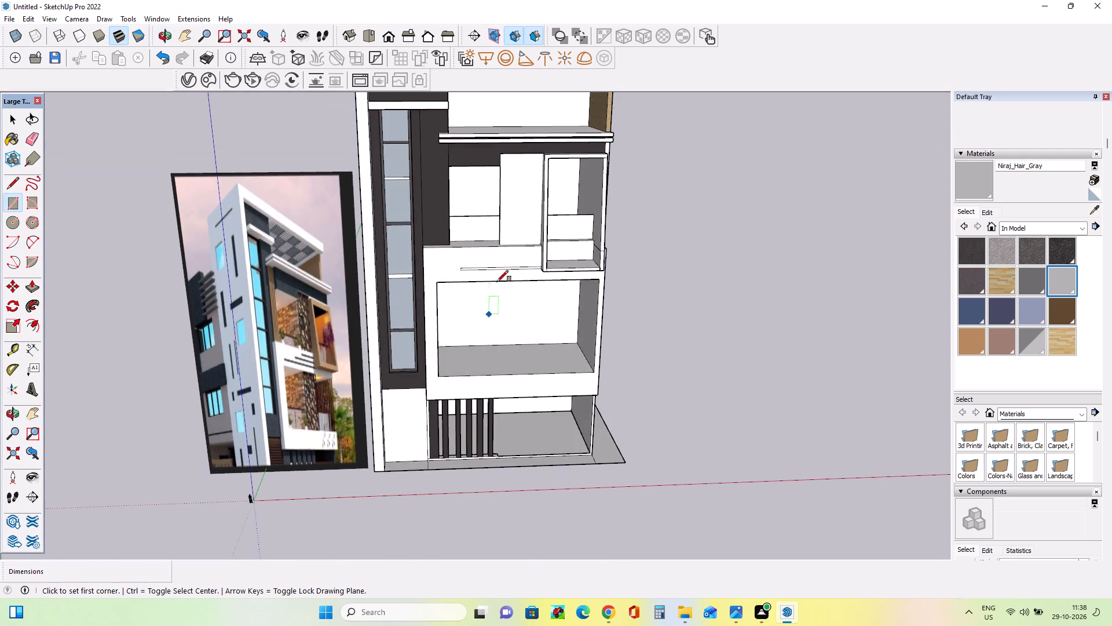
scroll(520, 249, "up", 9)
scroll(569, 274, "down", 4)
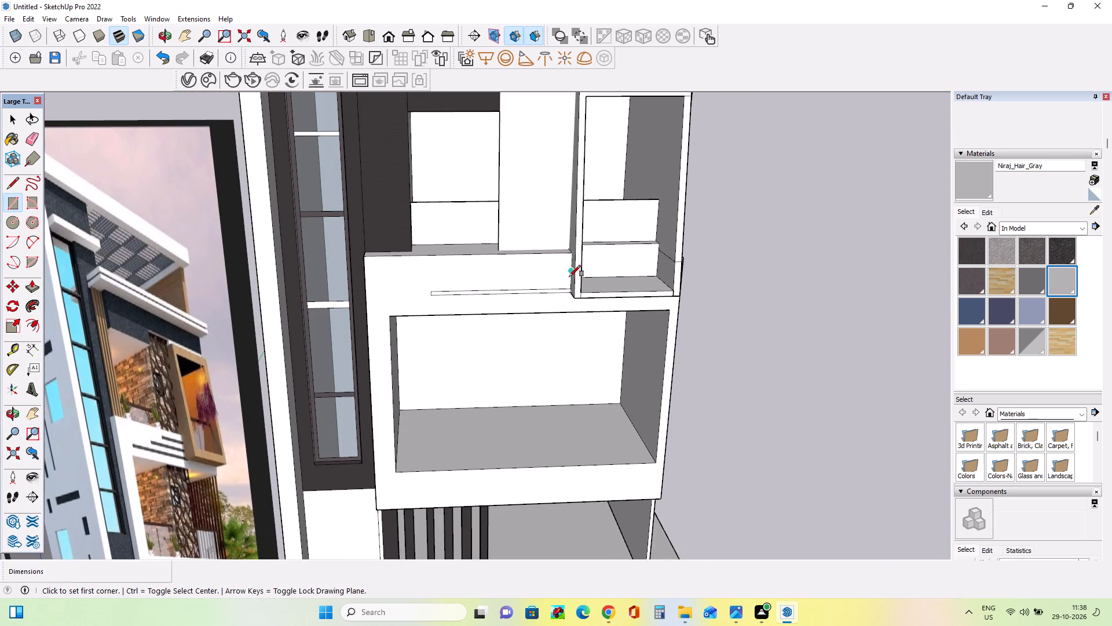
Draw a second thin horizontal strip about 41' long on the front band, above the first and ending at the framed box's inner post.
scroll(569, 277, "up", 4)
left_click(571, 281)
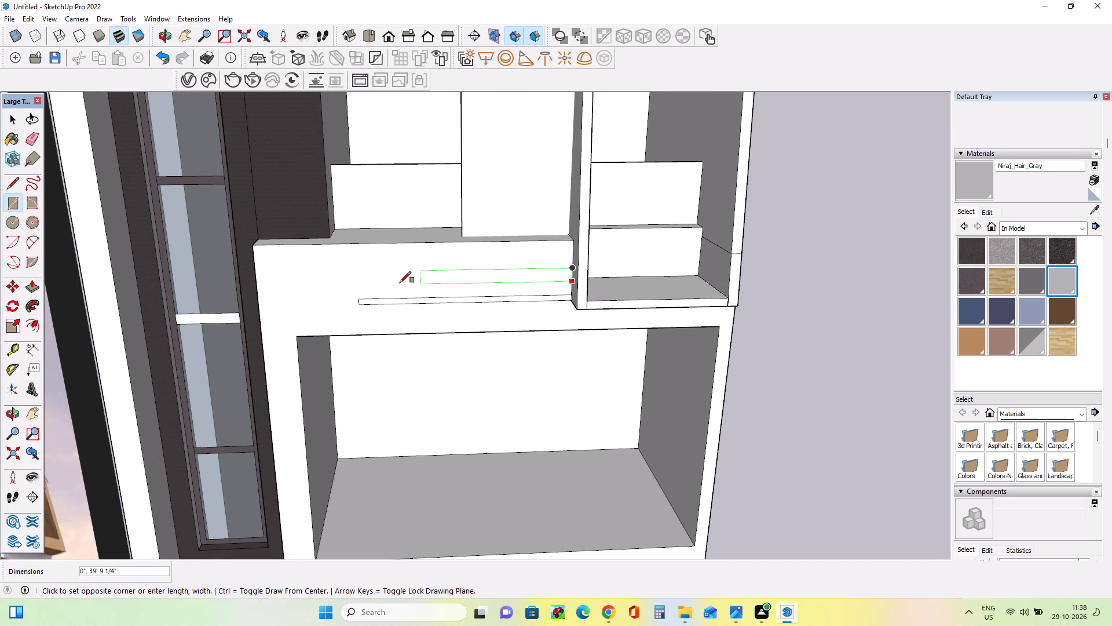
scroll(400, 279, "up", 4)
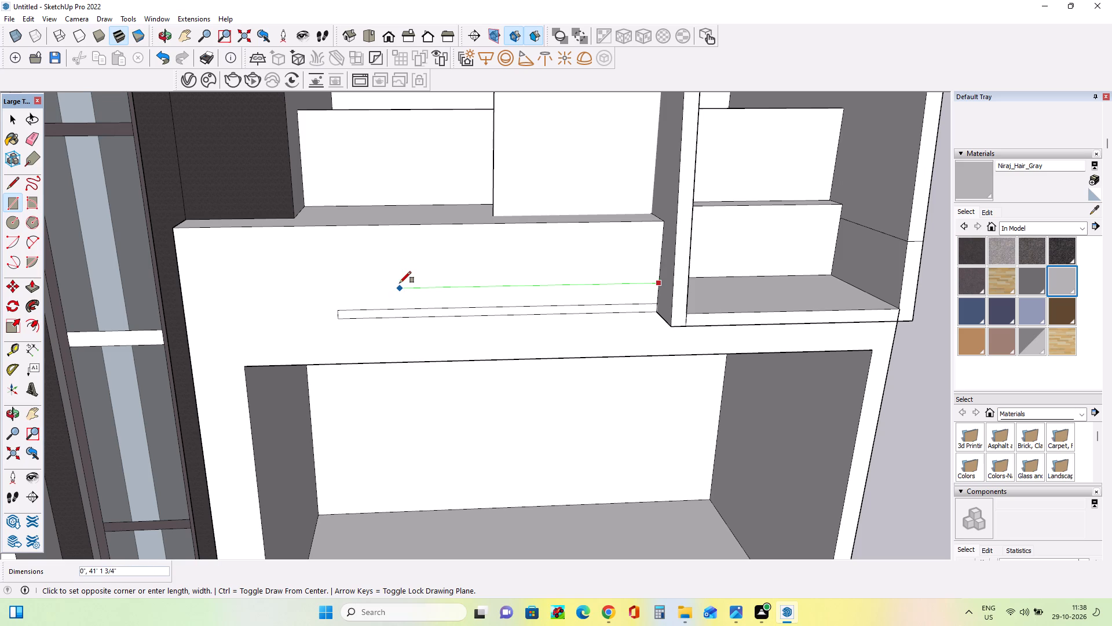
scroll(400, 279, "up", 2)
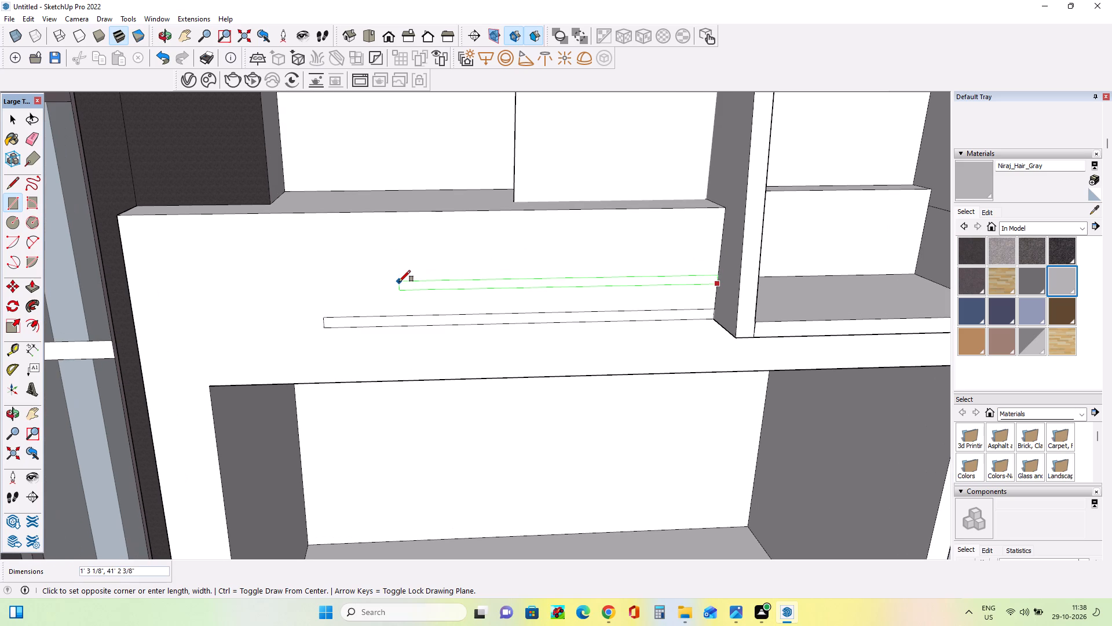
left_click(399, 282)
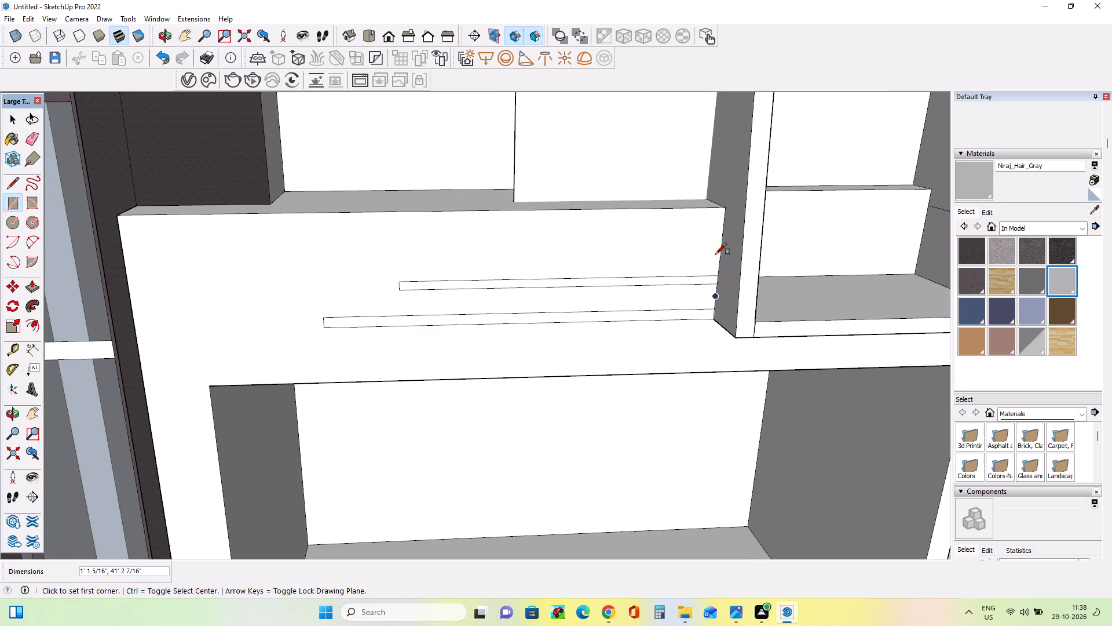
Draw a third, shorter horizontal strip about 32' long and 1' high above the second, ending at the framed box's inner post.
left_click(718, 253)
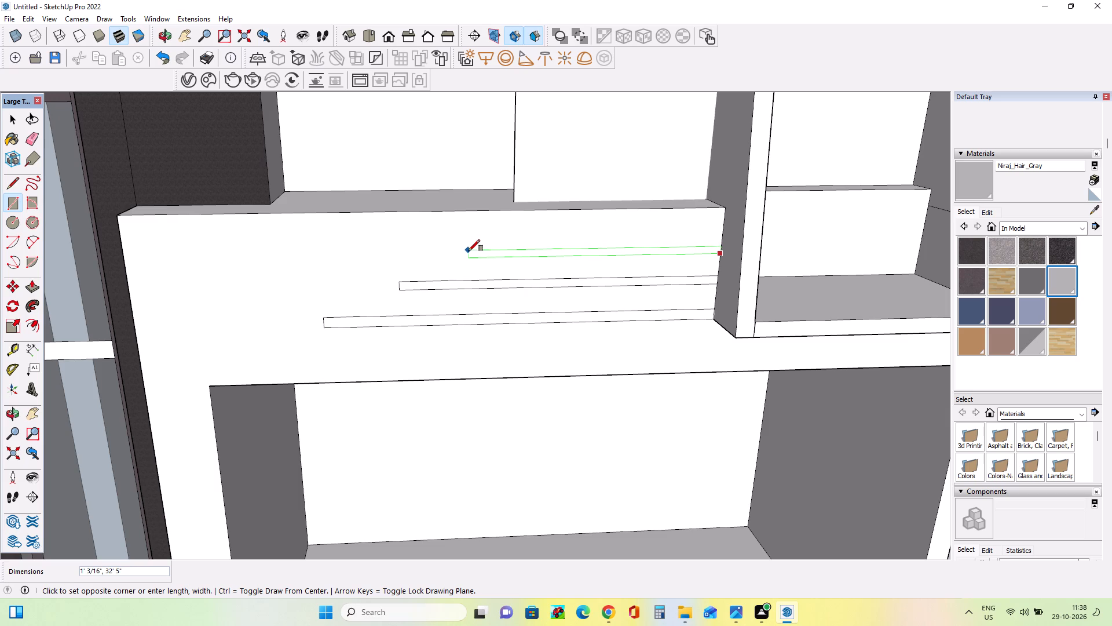
left_click(469, 251)
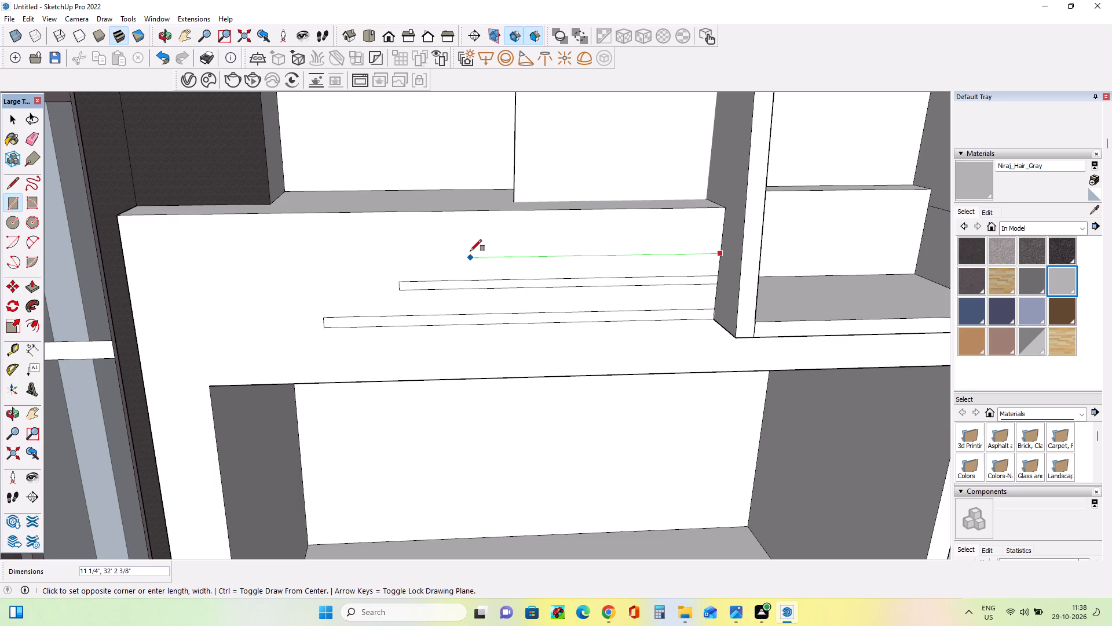
left_click(472, 250)
Examine the stepped strips on the balcony band in the reference image and compare them with the model.
scroll(429, 225, "down", 5)
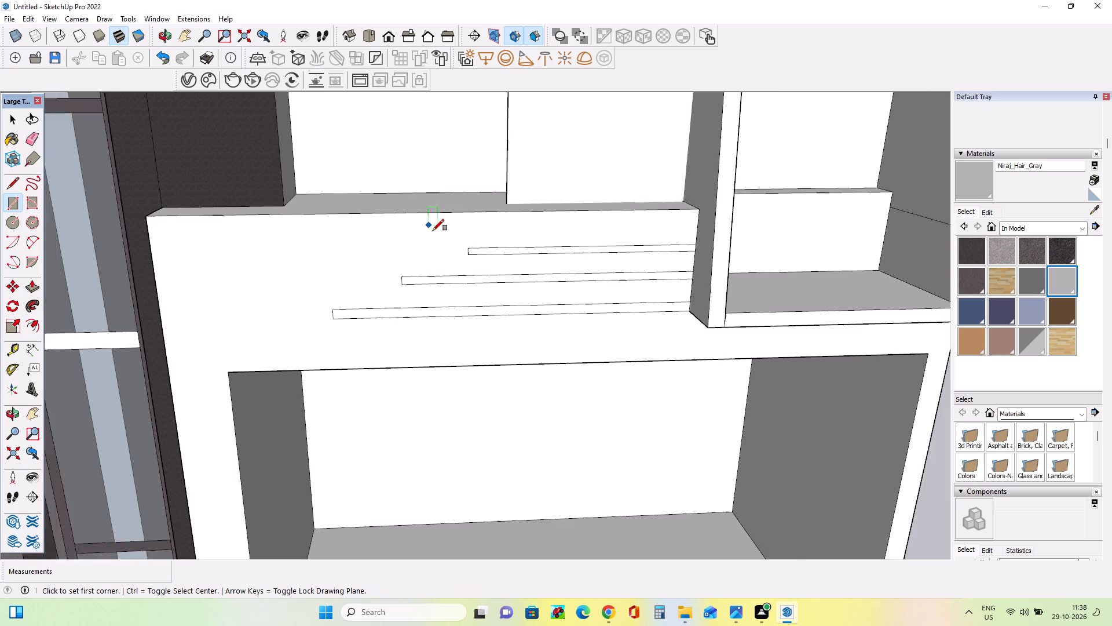
scroll(465, 231, "down", 5)
scroll(599, 311, "down", 9)
scroll(392, 434, "up", 4)
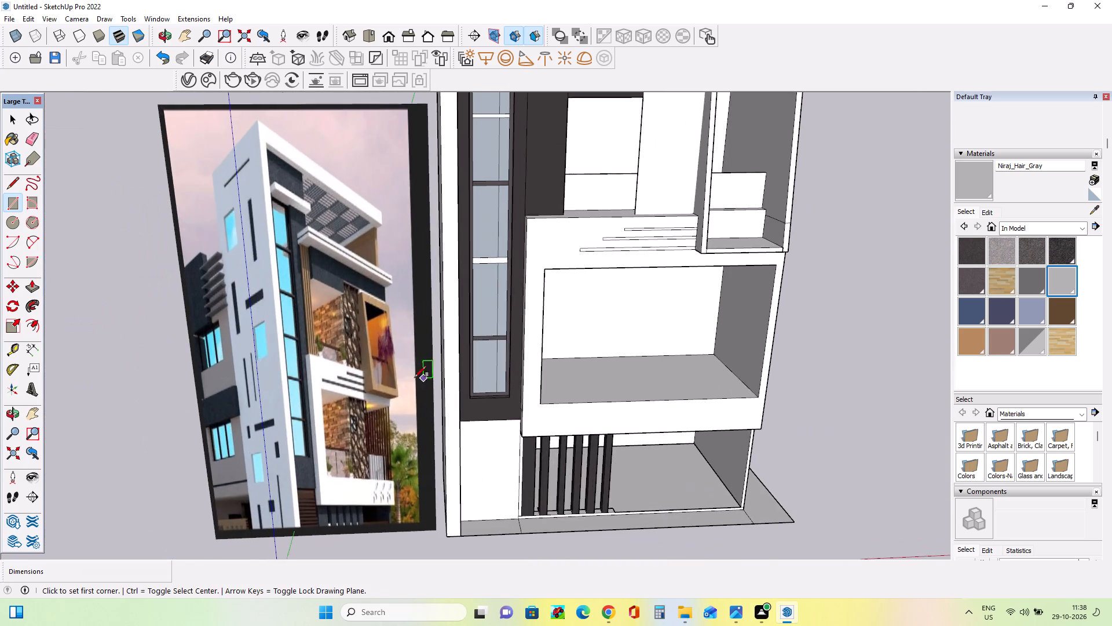
scroll(351, 383, "up", 13)
scroll(368, 361, "down", 3)
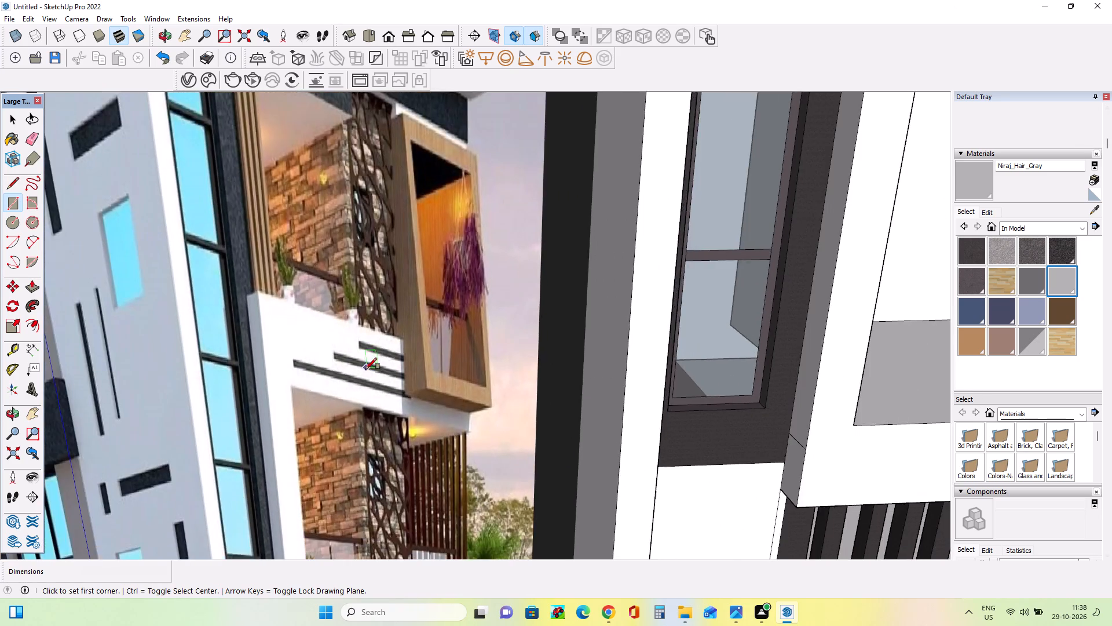
scroll(365, 369, "down", 11)
scroll(422, 339, "down", 4)
middle_click_drag(722, 337, 711, 376)
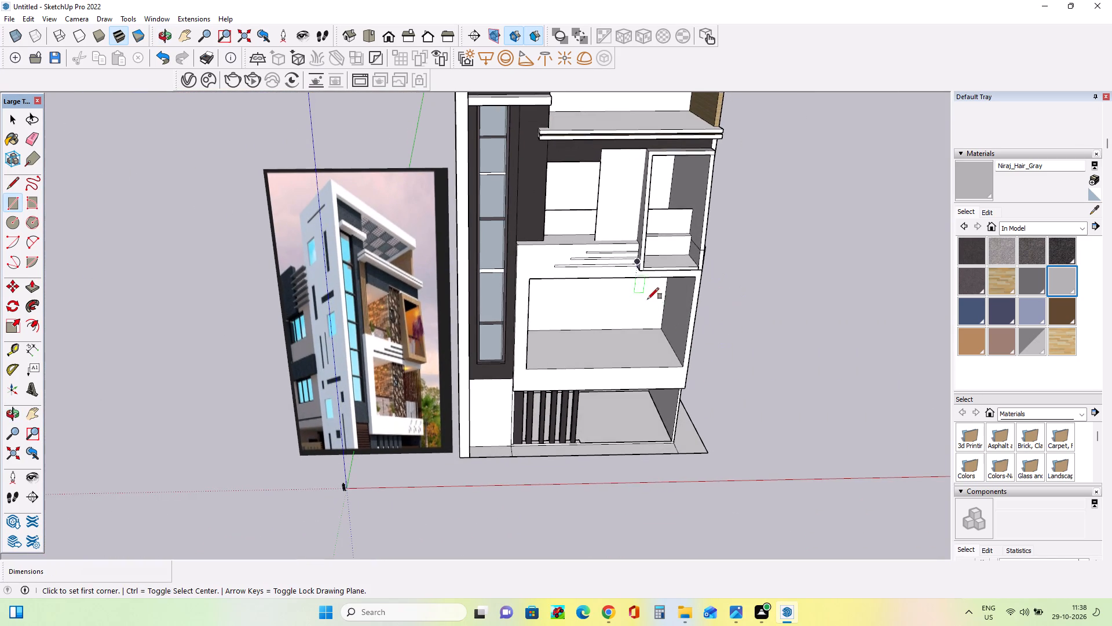
middle_click_drag(653, 299, 697, 254)
Push/Pull each of the three horizontal strips on the balcony's front band, using about 2' 9" for the top one.
left_click(25, 282)
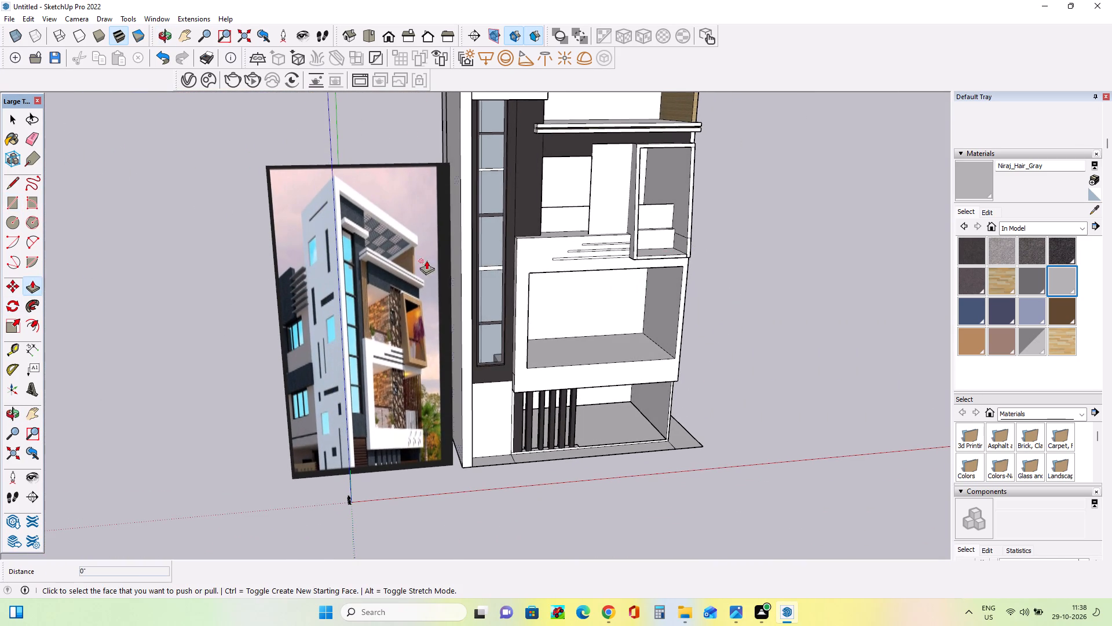
scroll(609, 253, "up", 11)
left_click(605, 263)
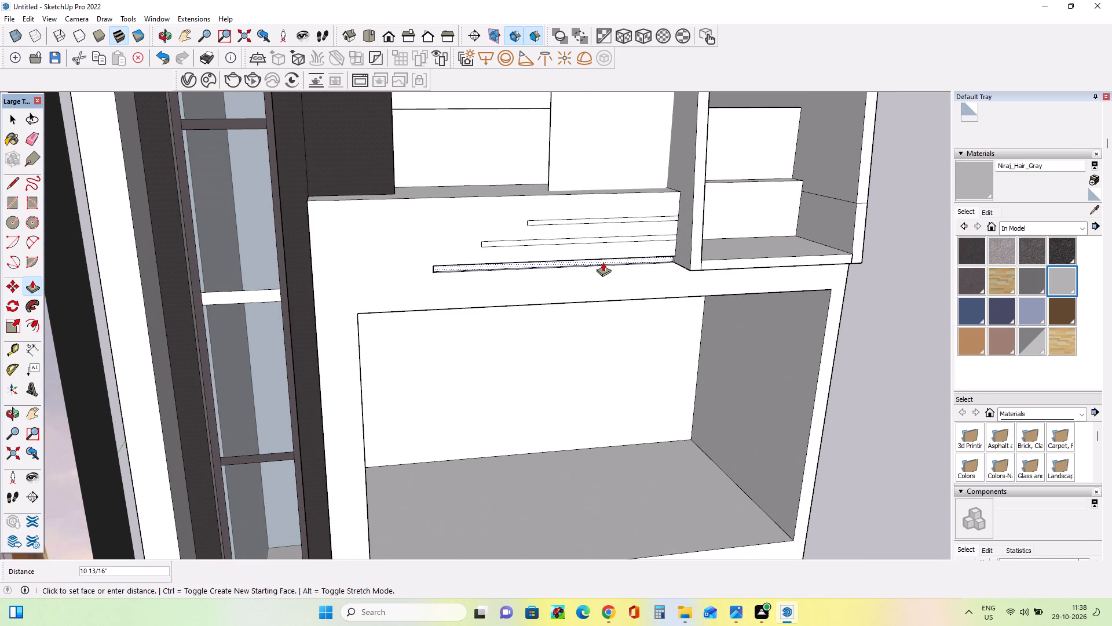
left_click(602, 241)
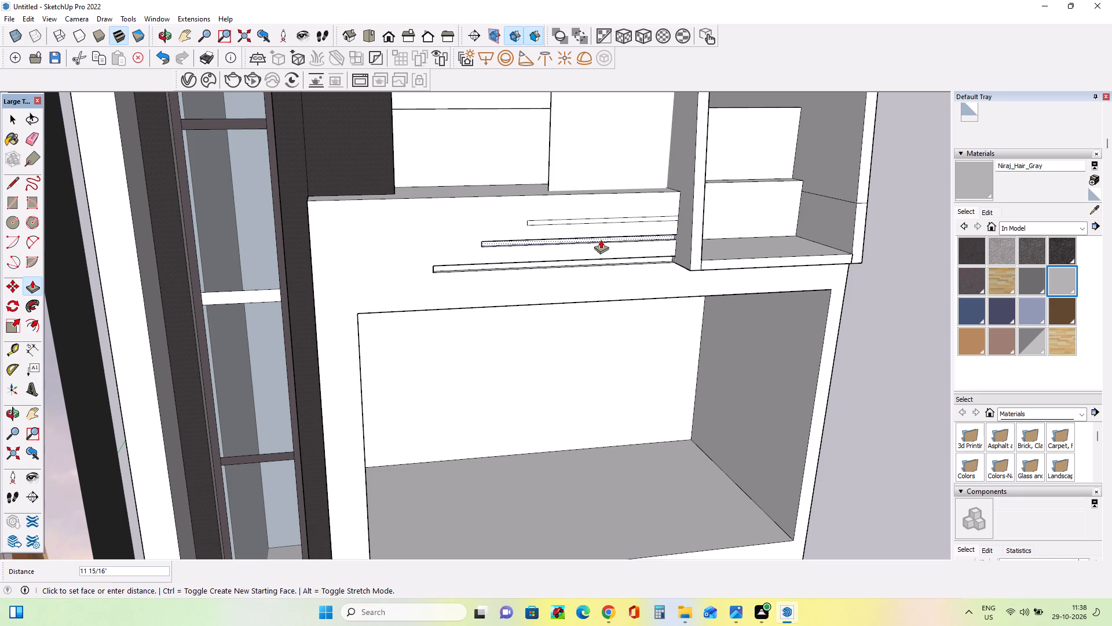
left_click(599, 223)
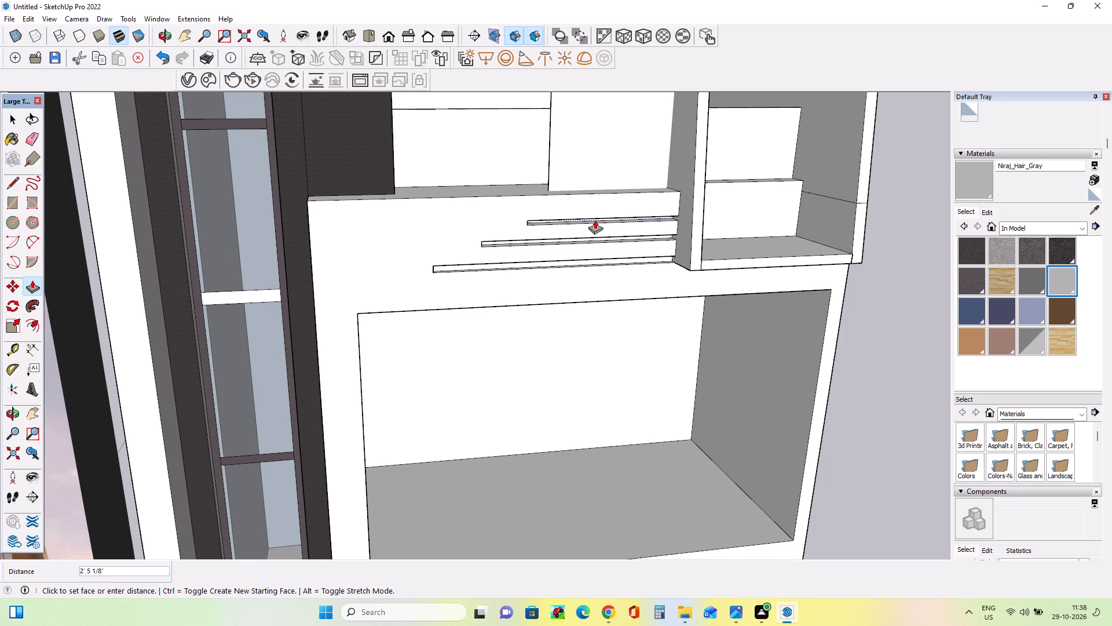
Examine the facade with the three balcony strips from several angles against the reference image.
scroll(442, 298, "down", 16)
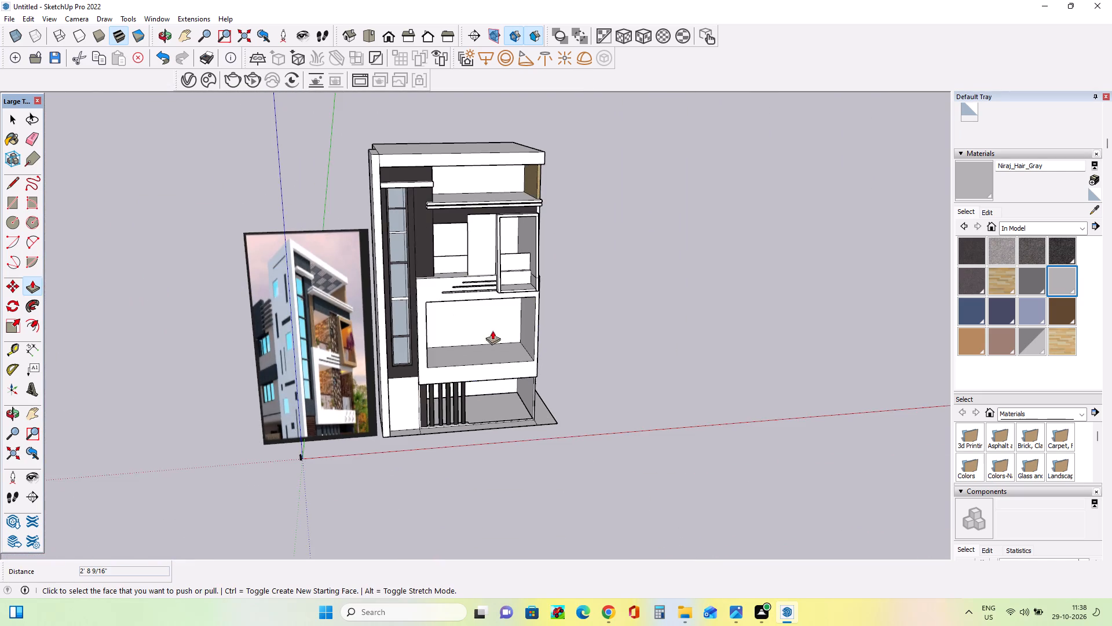
middle_click_drag(542, 332, 556, 272)
scroll(512, 258, "up", 3)
middle_click_drag(512, 258, 514, 267)
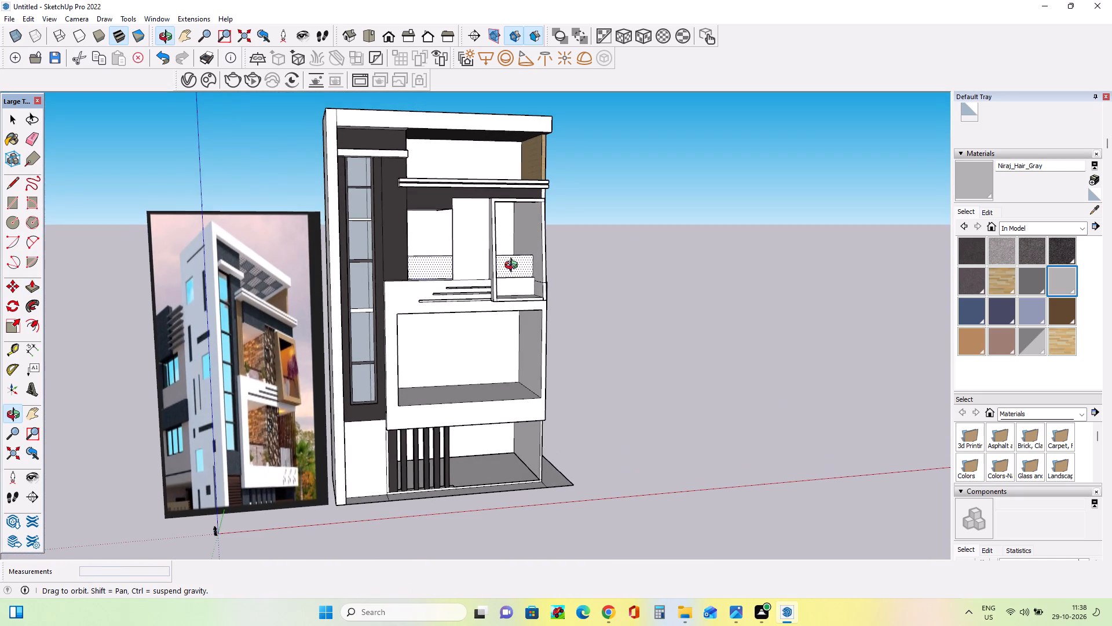
middle_click_drag(514, 267, 532, 294)
middle_click_drag(535, 391, 542, 417)
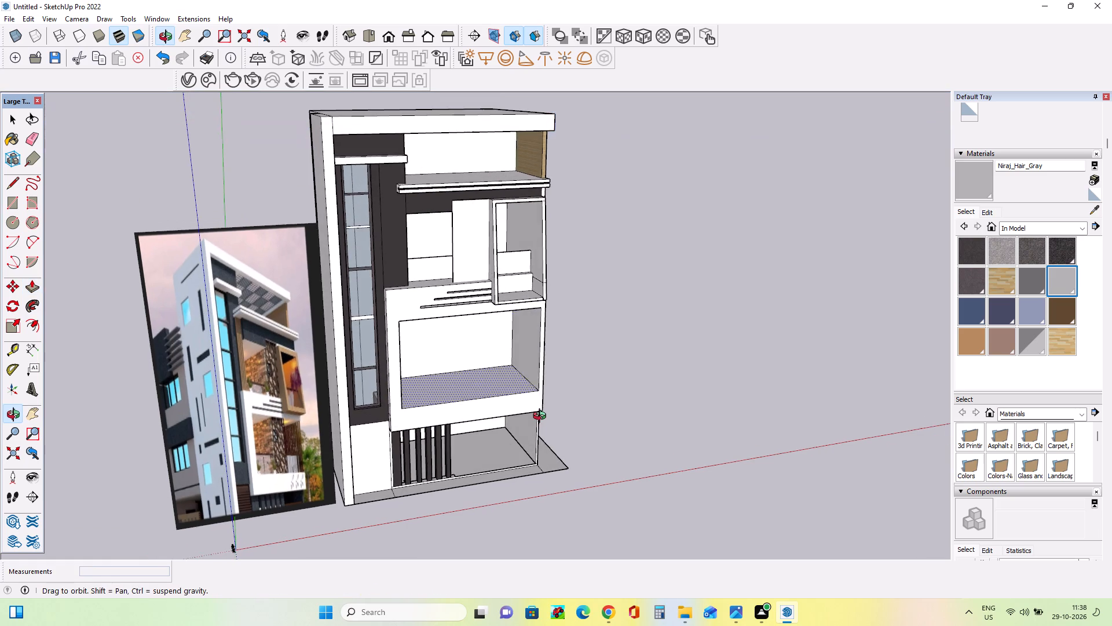
middle_click_drag(542, 417, 546, 416)
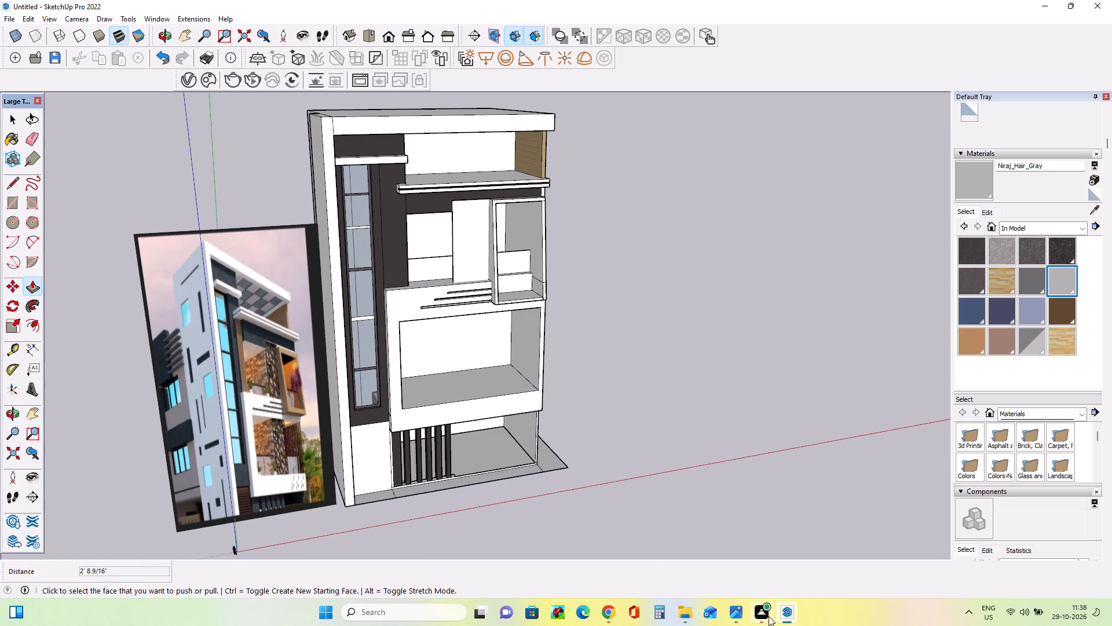
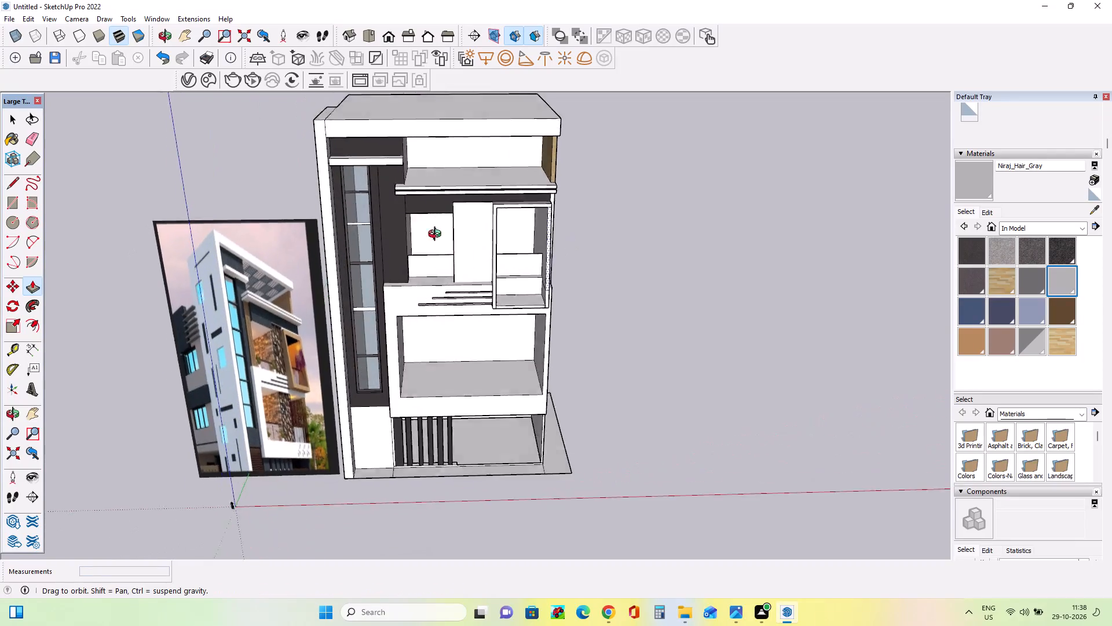
Examine the lower balcony's vertical slats, patterned screen and curved parapet motifs in the reference image.
scroll(264, 287, "down", 3)
middle_click_drag(336, 340, 338, 277)
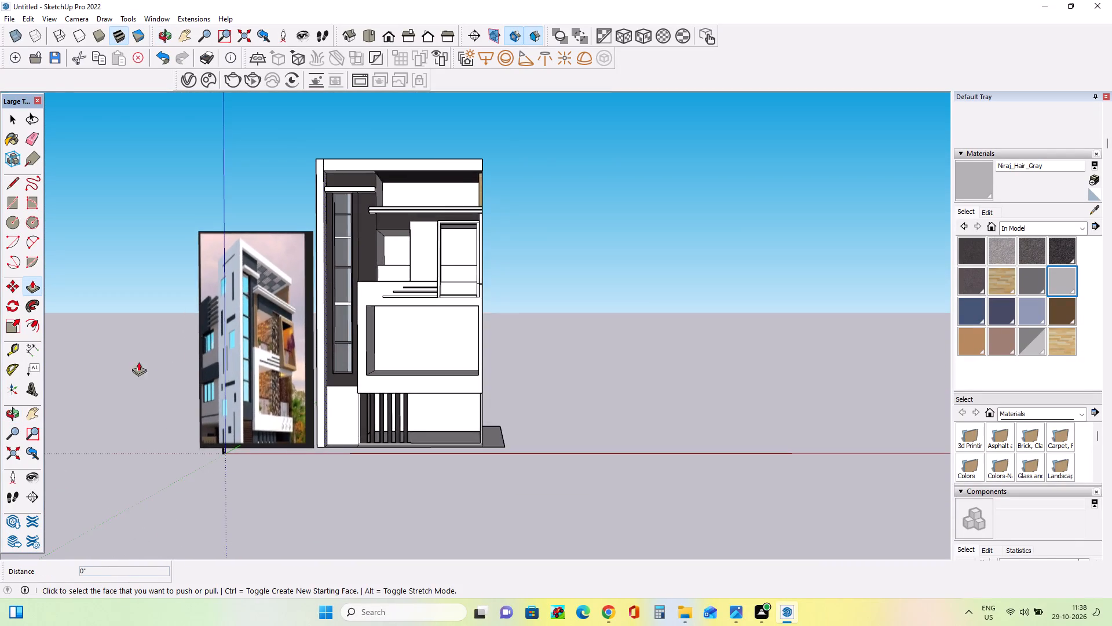
scroll(136, 370, "up", 7)
middle_click_drag(287, 385, 227, 388)
scroll(216, 372, "down", 3)
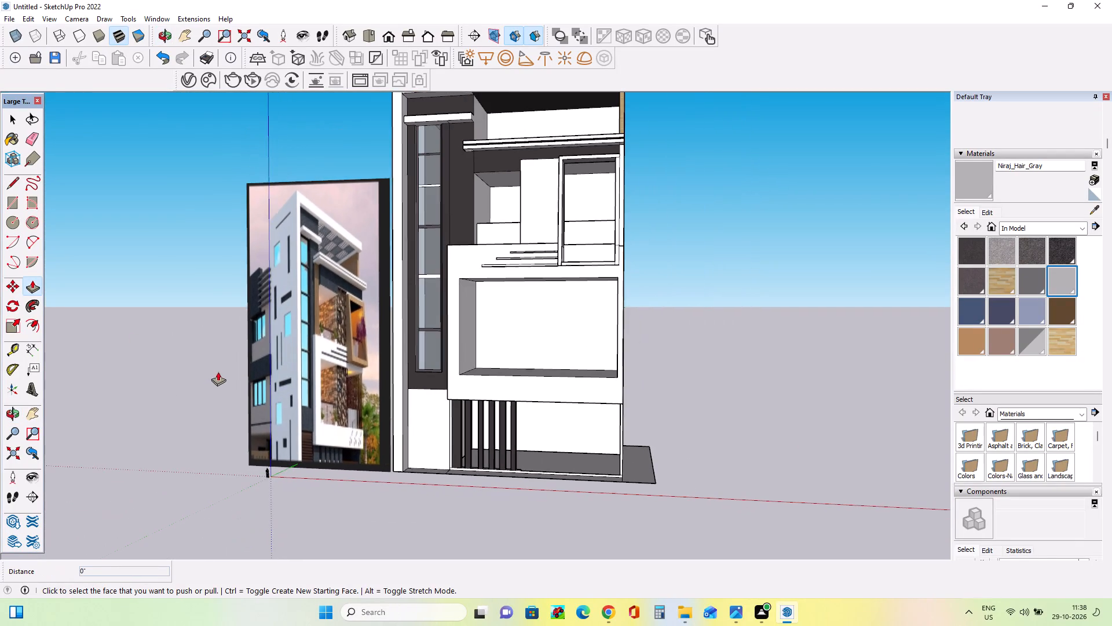
middle_click_drag(478, 376, 489, 388)
scroll(291, 427, "up", 8)
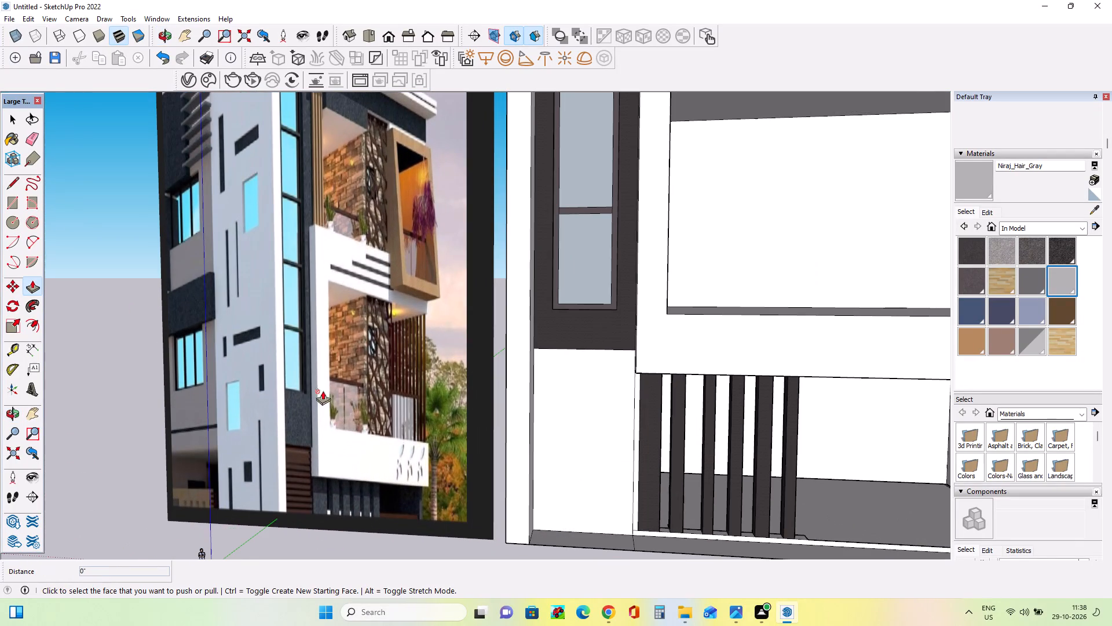
scroll(423, 409, "up", 7)
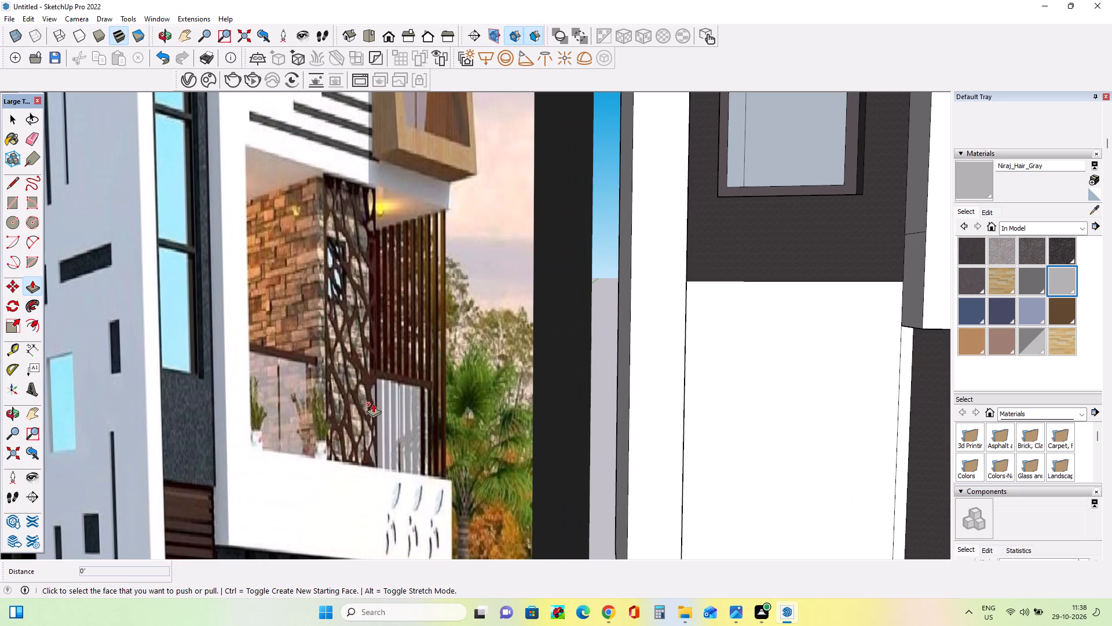
middle_click_drag(369, 394, 404, 361)
scroll(418, 427, "up", 4)
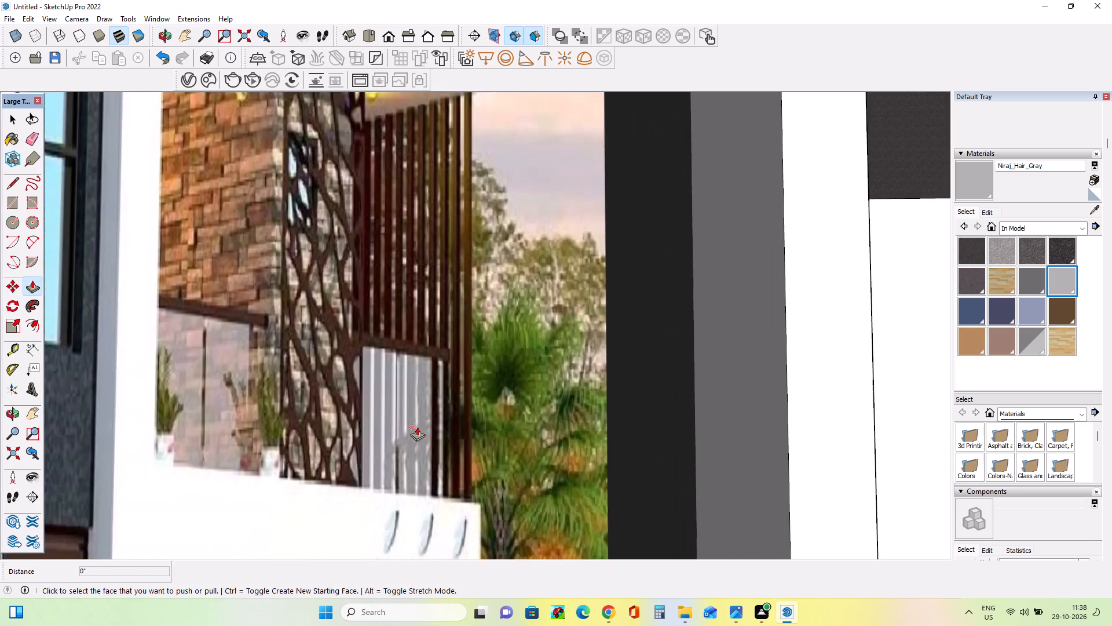
scroll(417, 421, "up", 2)
middle_click_drag(407, 404, 409, 385)
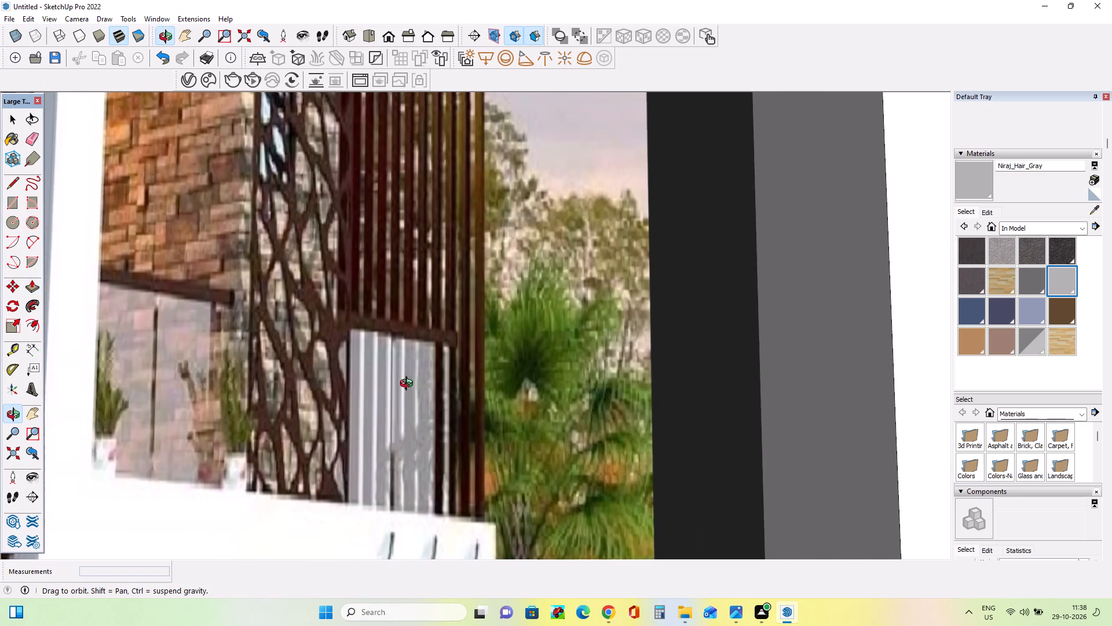
middle_click_drag(409, 385, 411, 369)
scroll(411, 369, "down", 7)
middle_click_drag(412, 370, 457, 384)
scroll(456, 386, "down", 1)
scroll(425, 412, "up", 8)
scroll(426, 390, "down", 3)
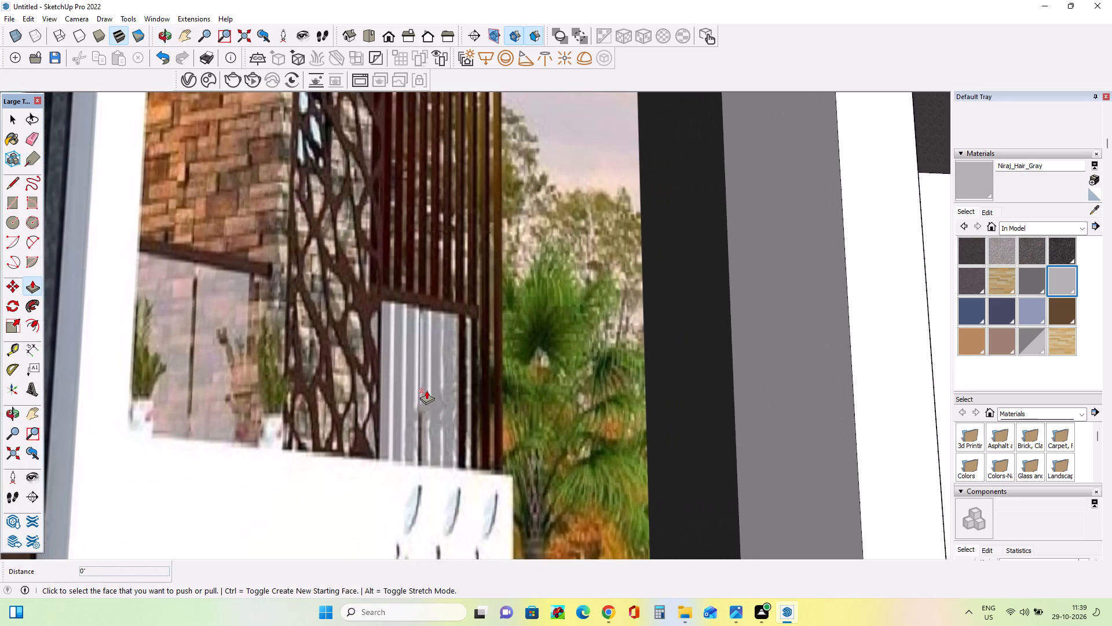
scroll(426, 390, "down", 5)
scroll(438, 501, "up", 9)
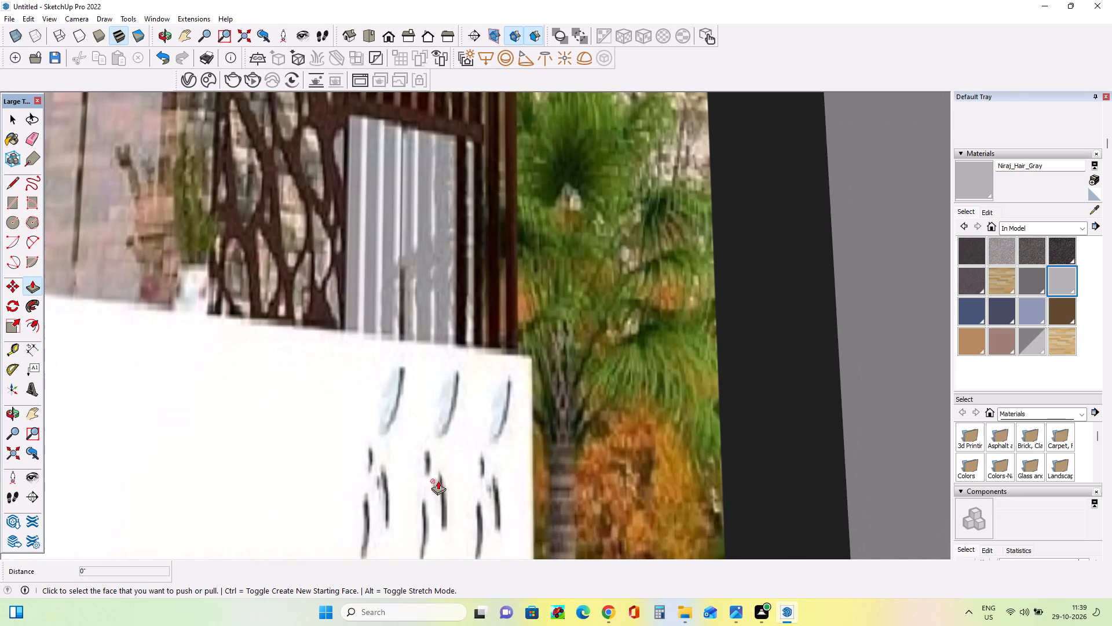
scroll(443, 475, "down", 5)
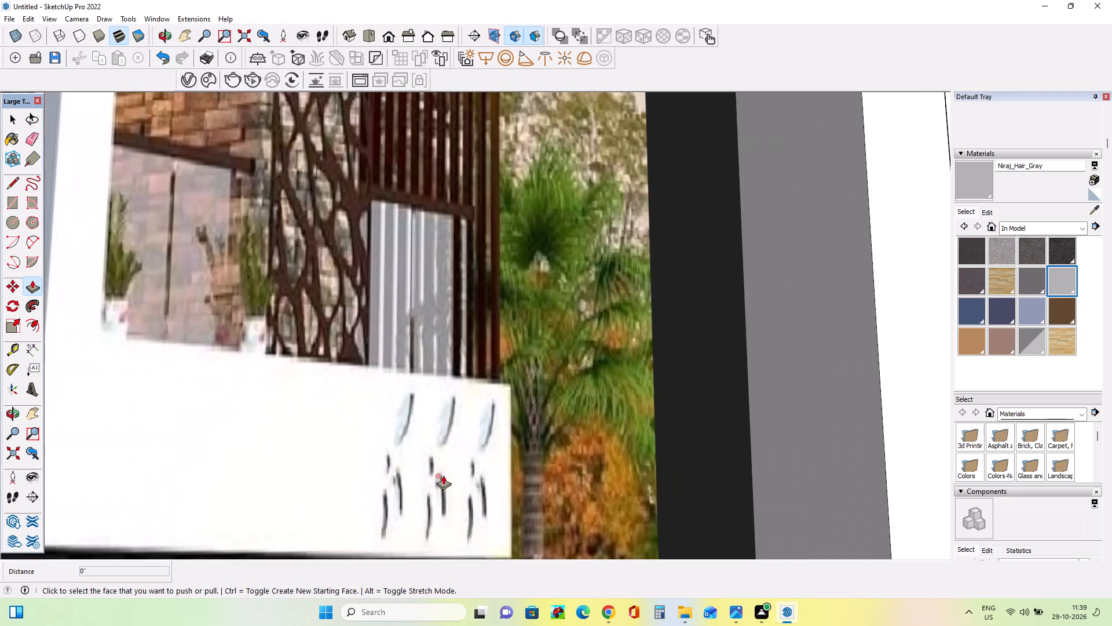
scroll(443, 475, "down", 5)
middle_click_drag(452, 474, 486, 476)
scroll(445, 399, "up", 3)
middle_click_drag(445, 398, 444, 406)
scroll(316, 369, "up", 1)
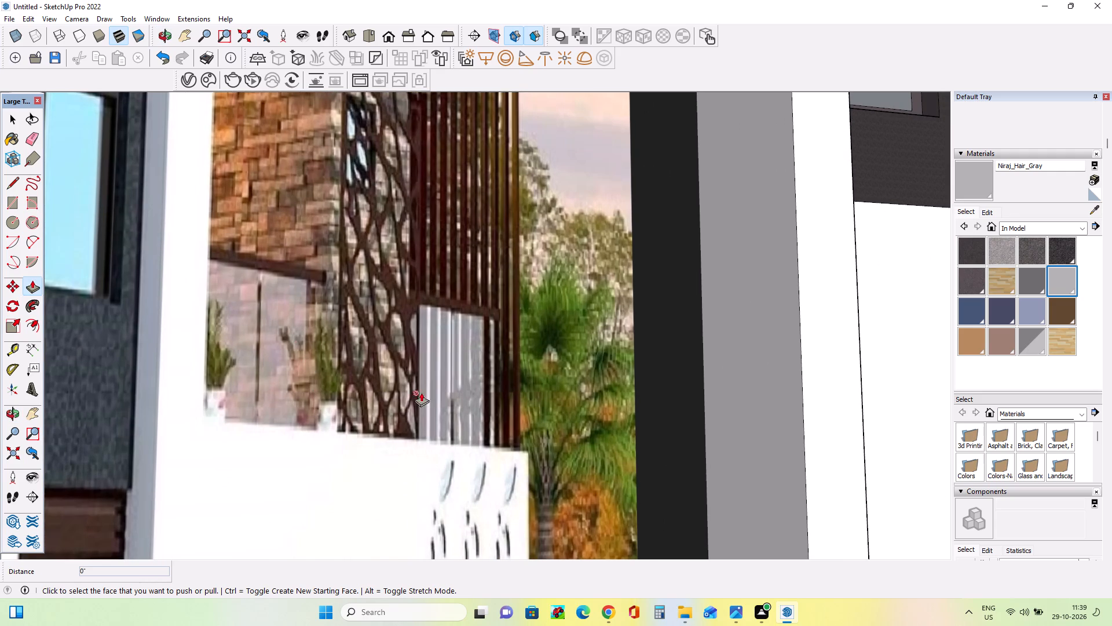
scroll(305, 433, "down", 11)
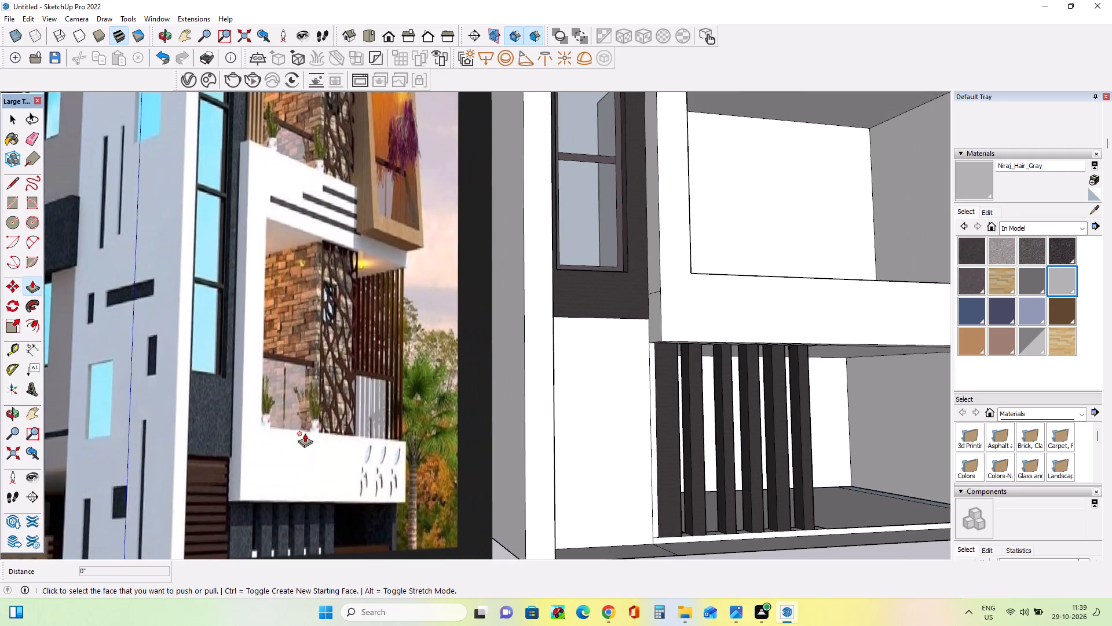
scroll(305, 433, "down", 7)
Examine the model's lower balcony and ground floor from several angles against the reference image.
middle_click_drag(708, 488, 730, 540)
scroll(648, 456, "up", 3)
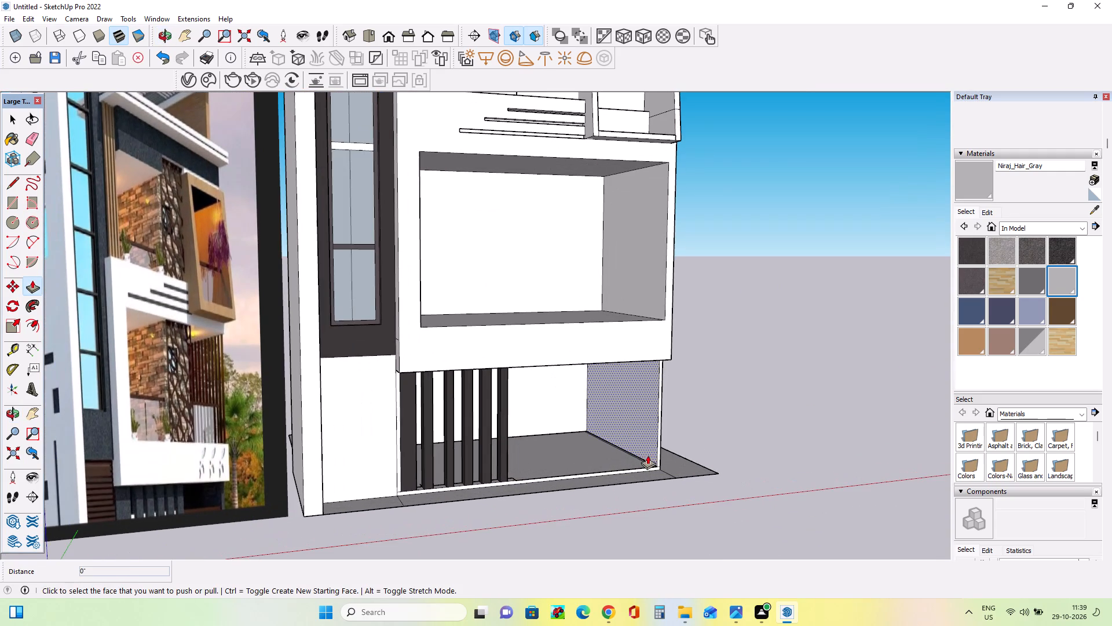
middle_click_drag(648, 455, 673, 409)
middle_click_drag(642, 386, 650, 458)
scroll(612, 252, "down", 3)
scroll(657, 293, "down", 1)
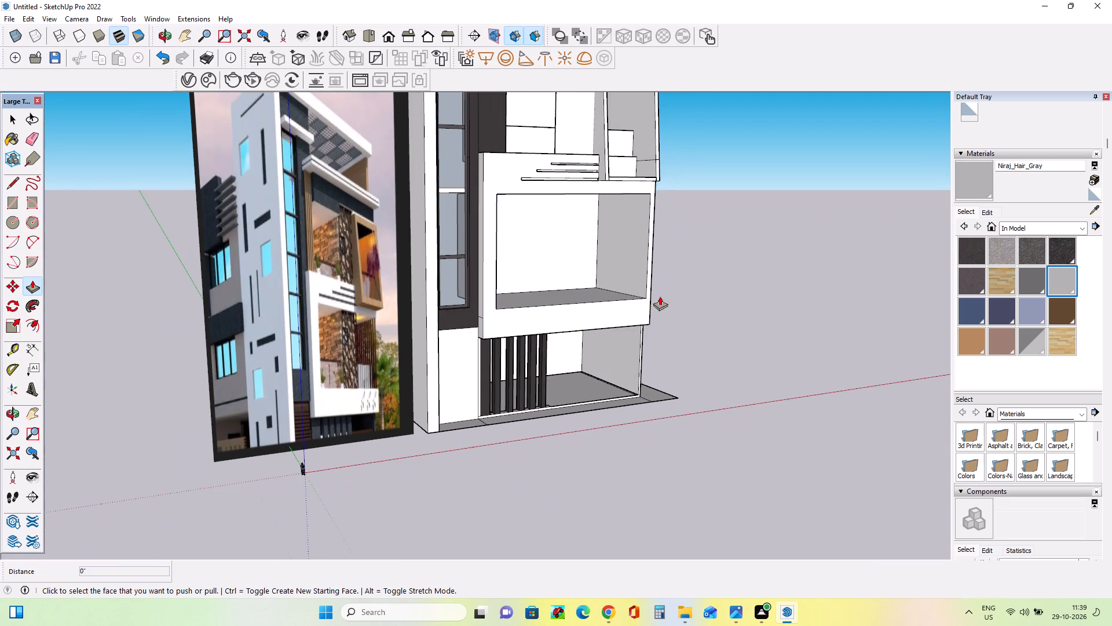
scroll(612, 253, "up", 9)
scroll(631, 287, "down", 5)
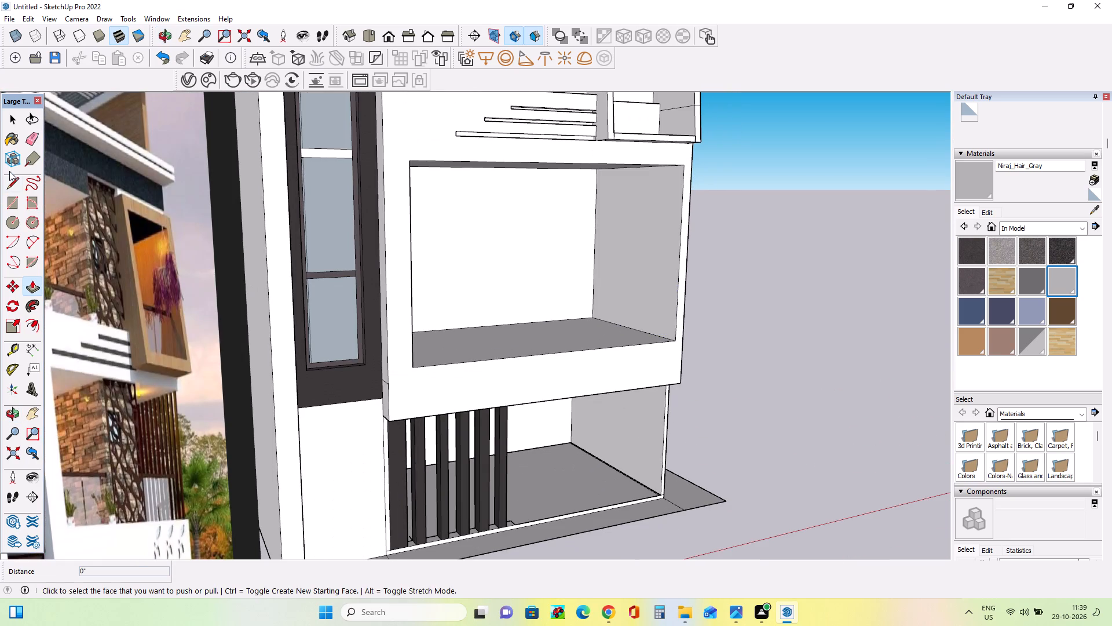
left_click(12, 200)
middle_click(616, 435)
scroll(617, 436, "down", 5)
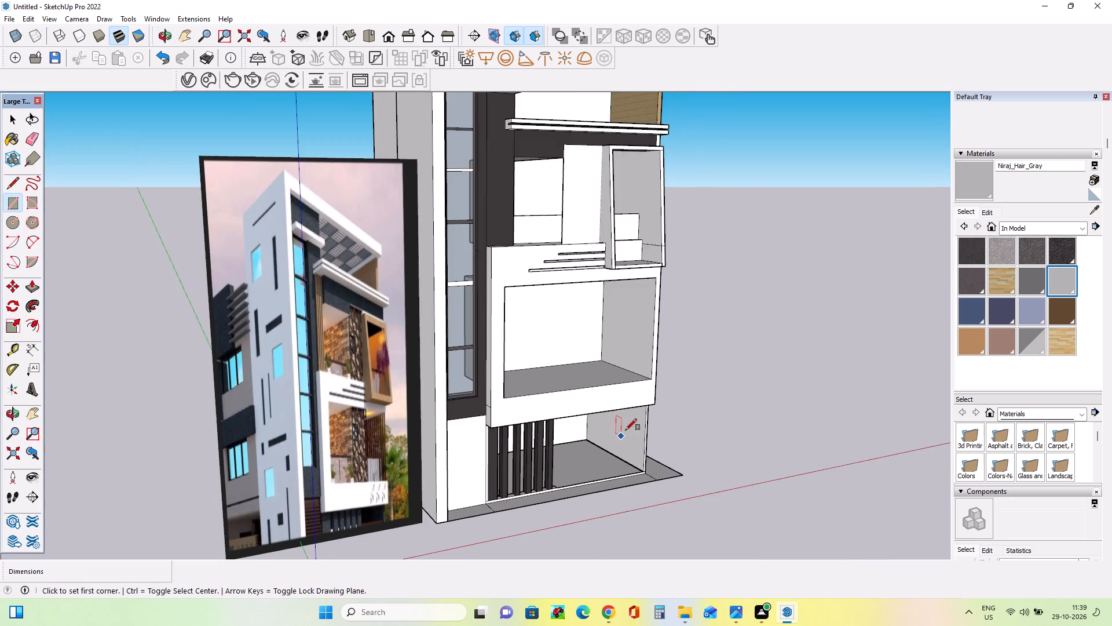
middle_click_drag(634, 413, 698, 382)
scroll(606, 318, "up", 3)
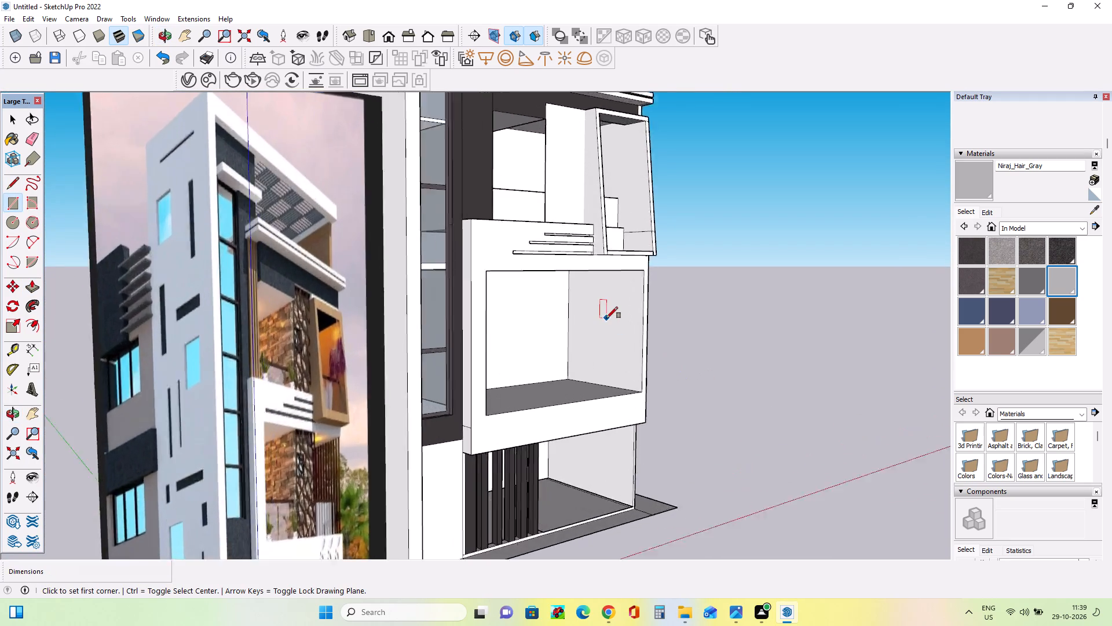
scroll(606, 318, "up", 4)
scroll(618, 357, "down", 6)
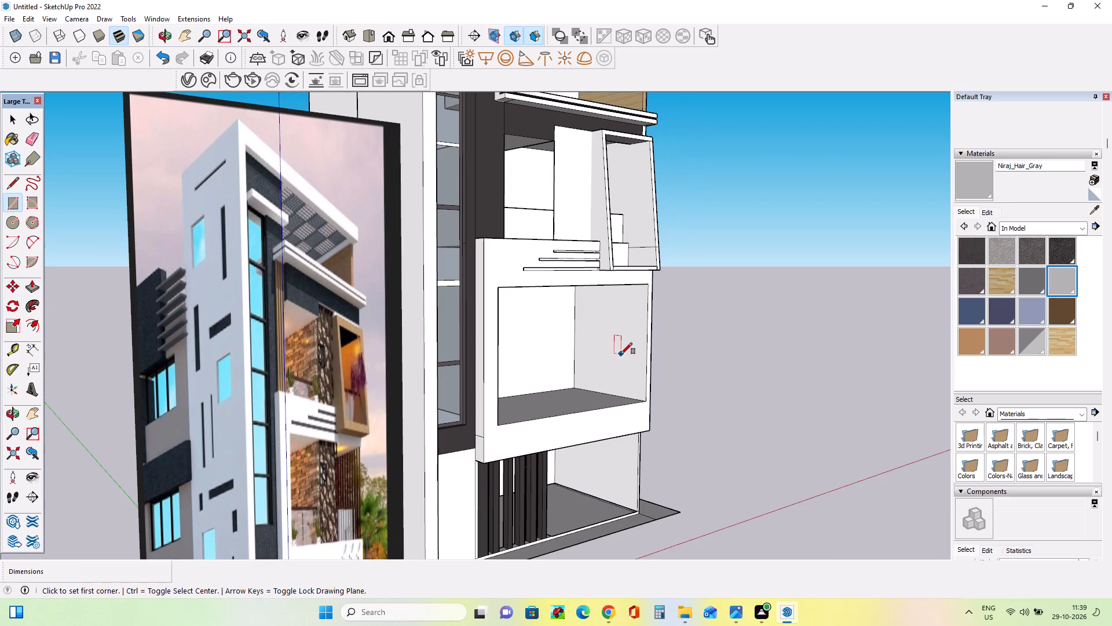
middle_click_drag(621, 354, 633, 383)
scroll(592, 368, "down", 1)
middle_click_drag(621, 389, 399, 377)
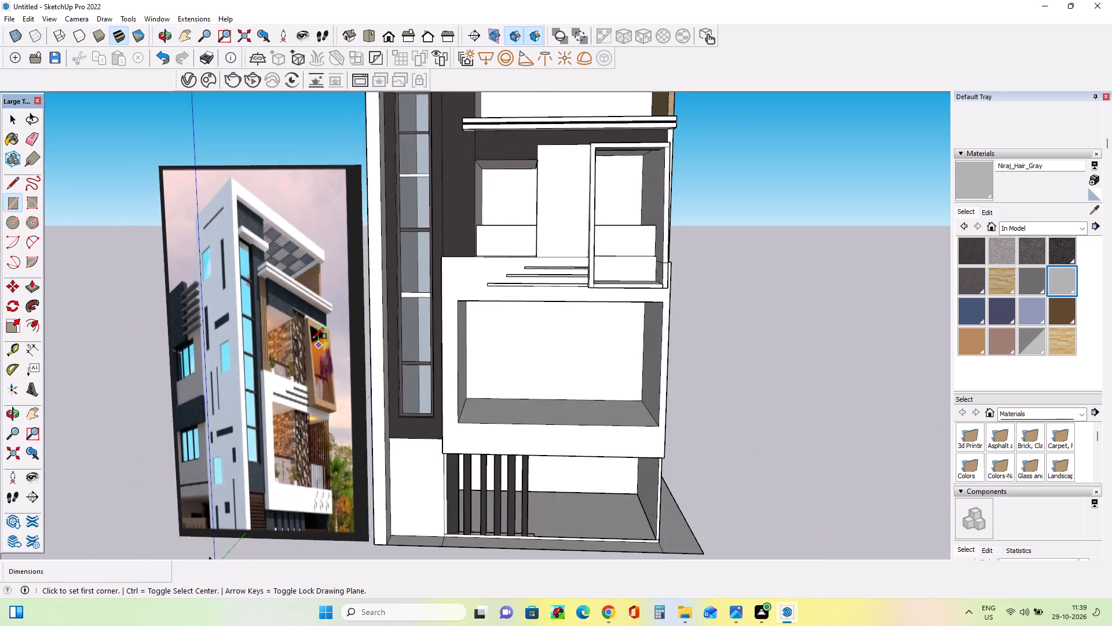
scroll(312, 338, "down", 8)
middle_click_drag(363, 378, 419, 431)
Paint the two remaining white crossbars of the tall stairwell window with Material2.
scroll(331, 334, "up", 8)
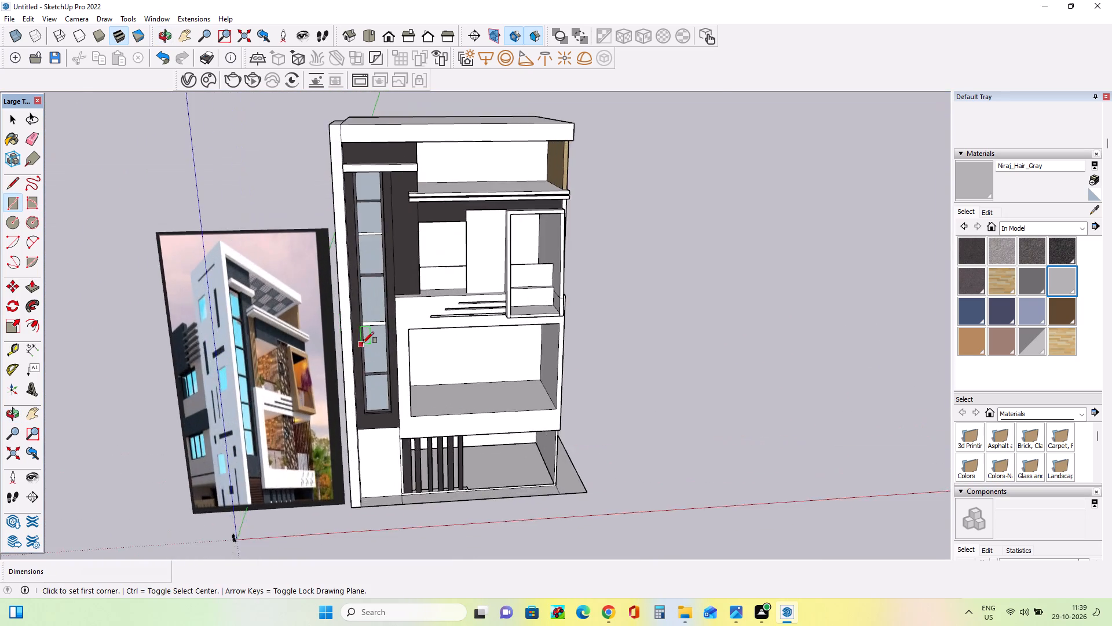
scroll(363, 343, "up", 2)
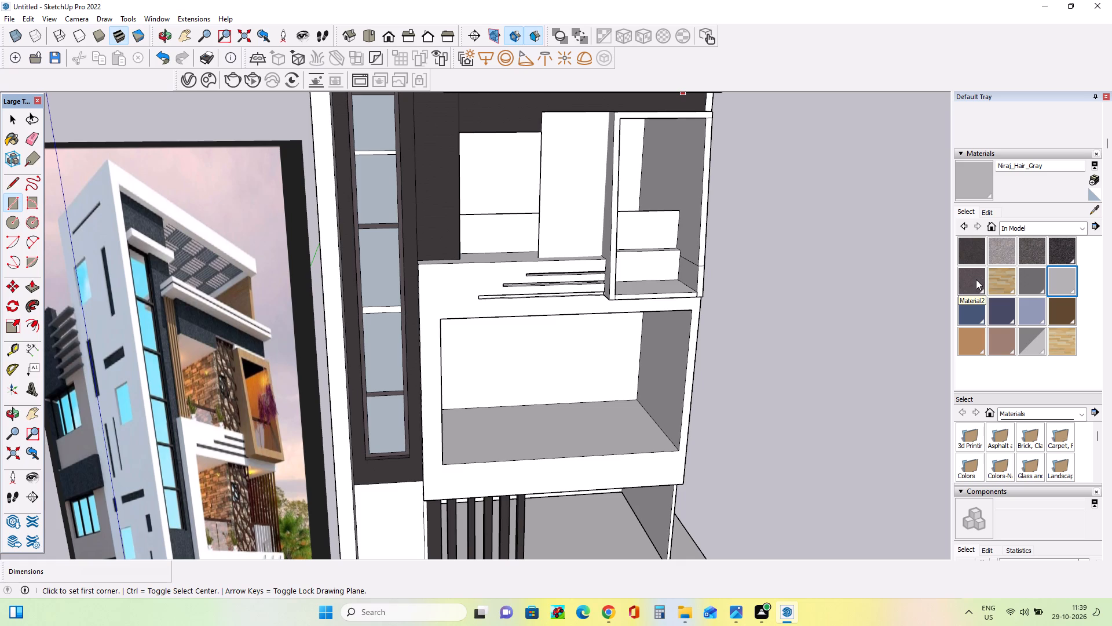
left_click(976, 279)
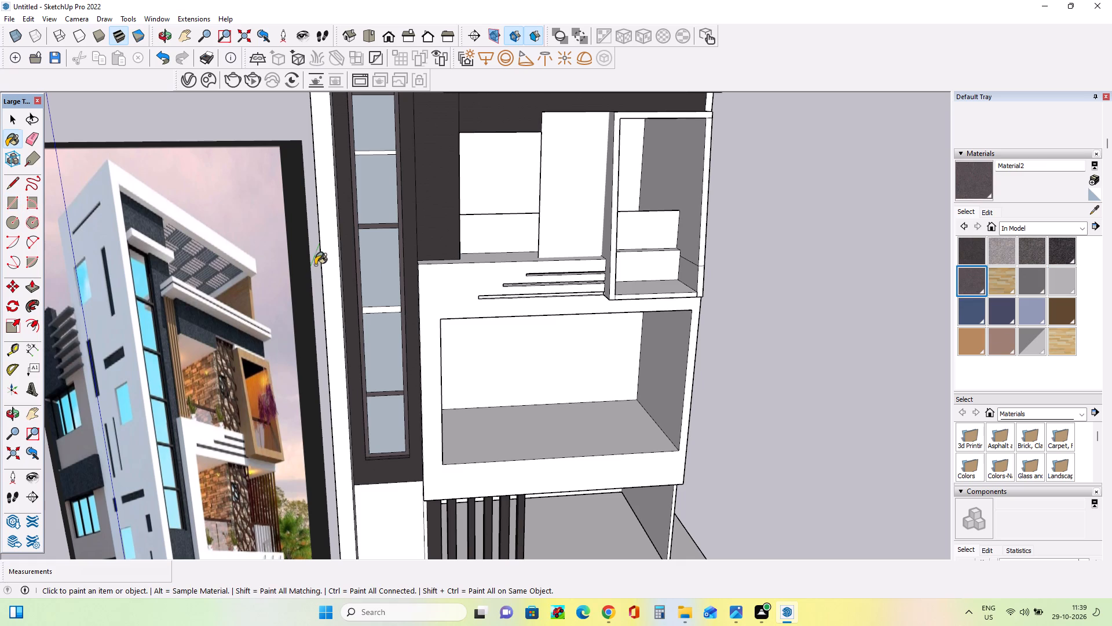
scroll(433, 301, "up", 3)
left_click(375, 312)
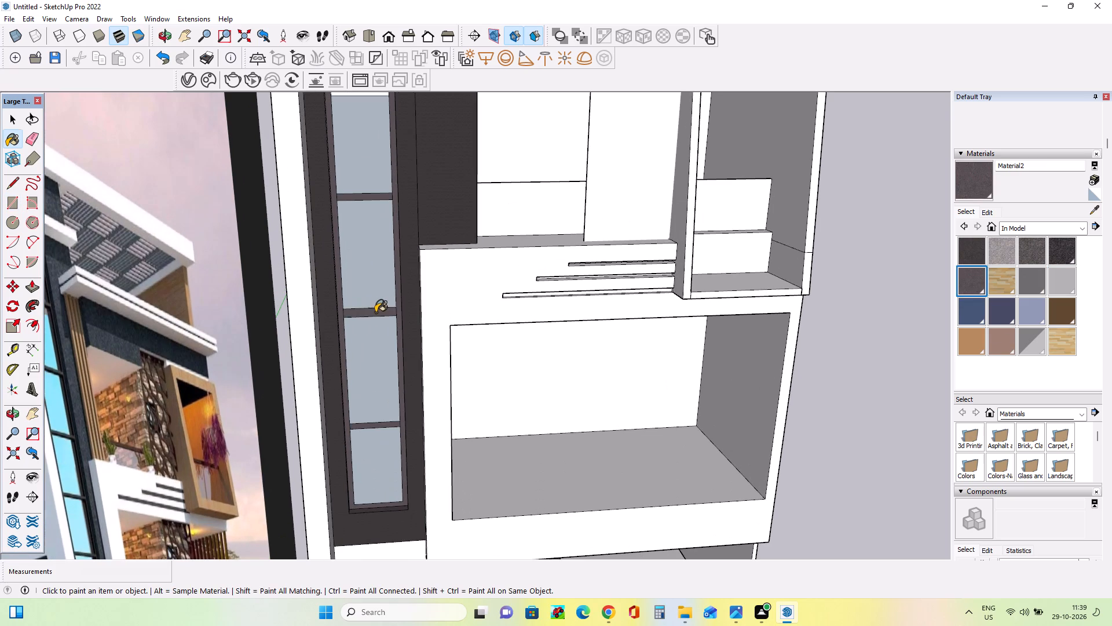
scroll(382, 352, "down", 9)
scroll(373, 236, "up", 8)
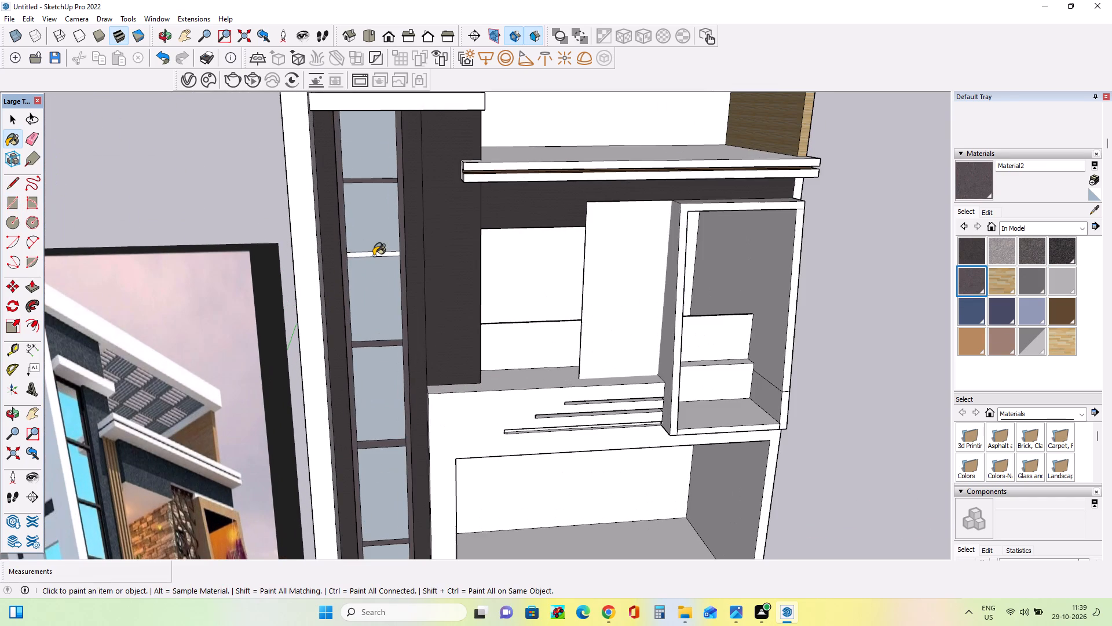
left_click(374, 256)
scroll(396, 259, "down", 13)
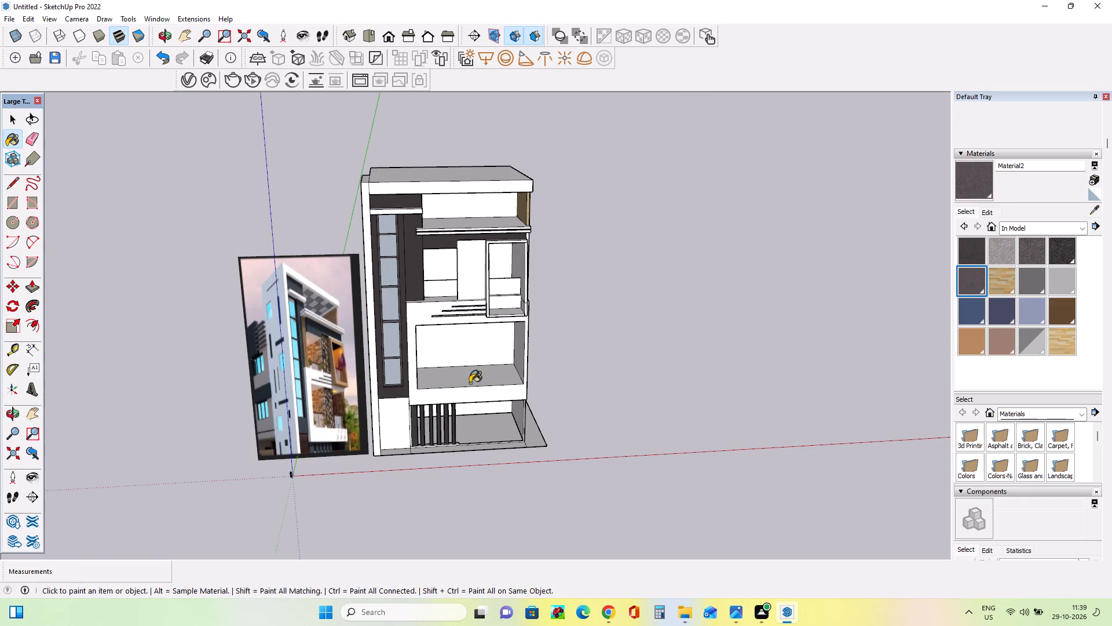
Paint the recessed faces of the three stepped strips on the balcony band with the brown Niraj_Shoe_Sole material.
middle_click_drag(471, 384, 499, 316)
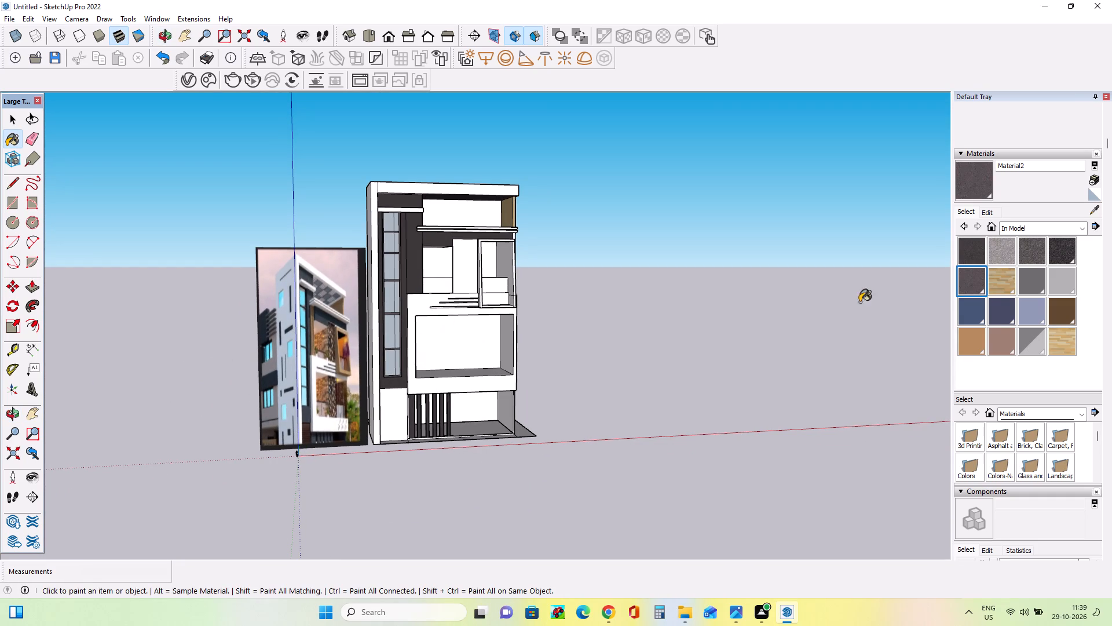
left_click(1053, 308)
scroll(437, 294, "up", 11)
scroll(446, 313, "down", 1)
scroll(446, 313, "up", 2)
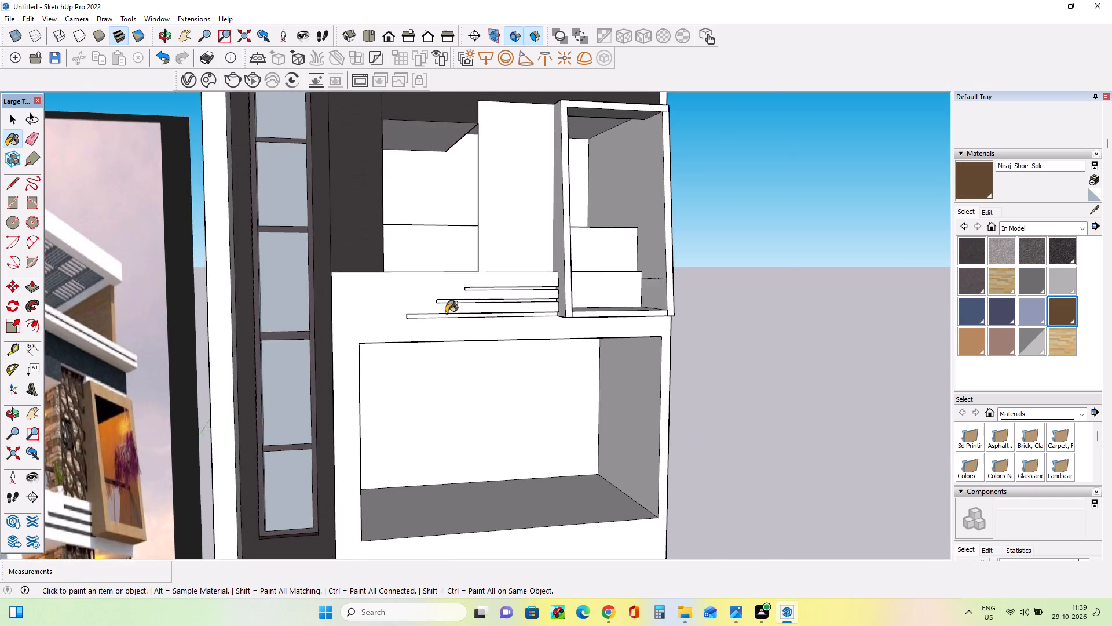
scroll(446, 313, "up", 3)
scroll(452, 320, "down", 1)
scroll(452, 320, "up", 5)
middle_click_drag(453, 322, 347, 430)
scroll(407, 341, "up", 1)
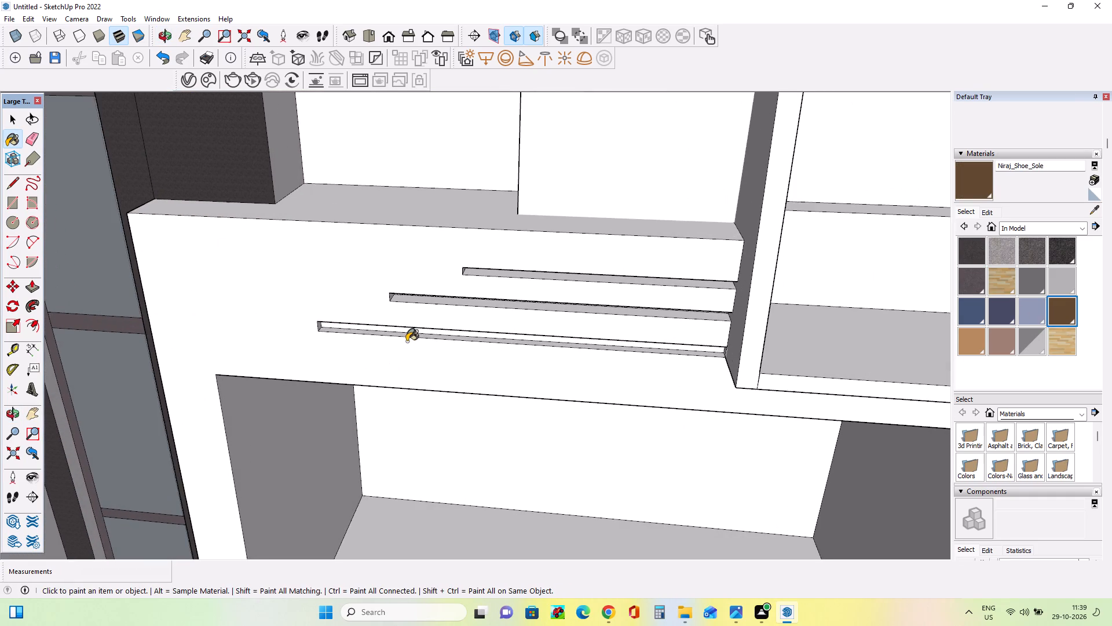
middle_click_drag(410, 349, 446, 245)
scroll(439, 301, "up", 4)
left_click(442, 315)
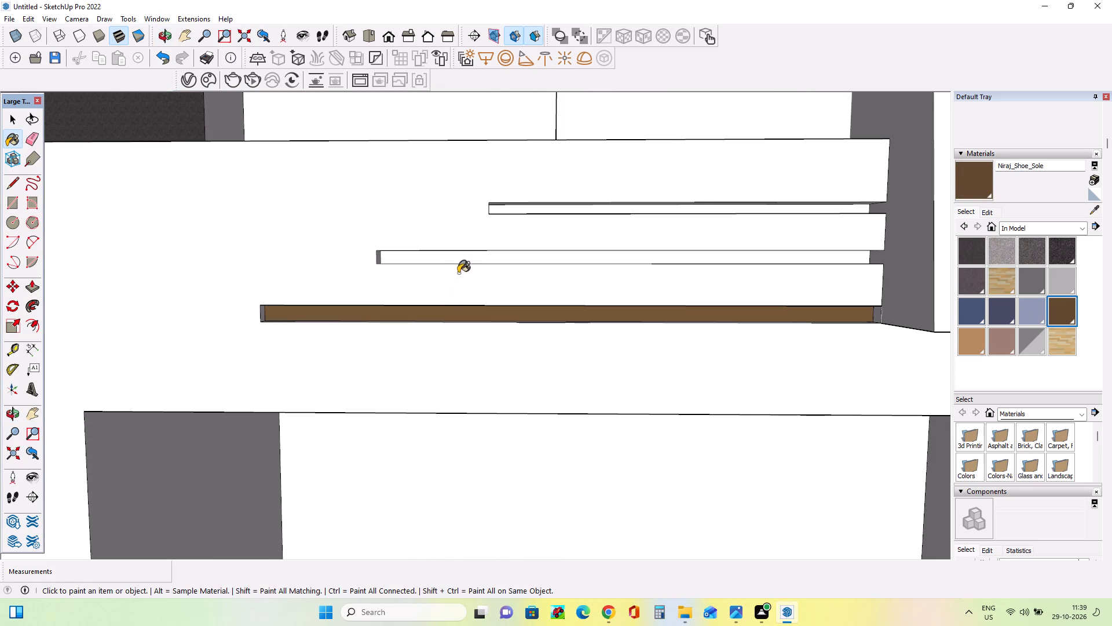
left_click(460, 260)
left_click(536, 208)
Paint the inner bottom face of the projecting framed box with the wood-grain Material3.
scroll(525, 234, "down", 4)
middle_click_drag(710, 307, 630, 323)
scroll(636, 303, "down", 20)
middle_click_drag(669, 341, 679, 359)
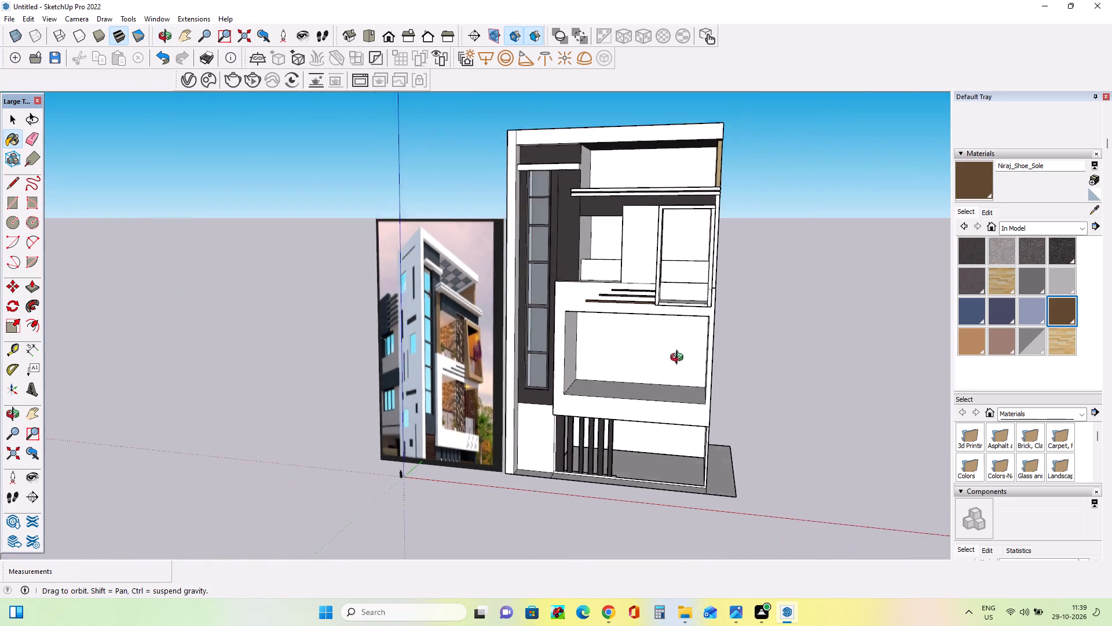
middle_click_drag(679, 359, 747, 382)
scroll(521, 340, "up", 4)
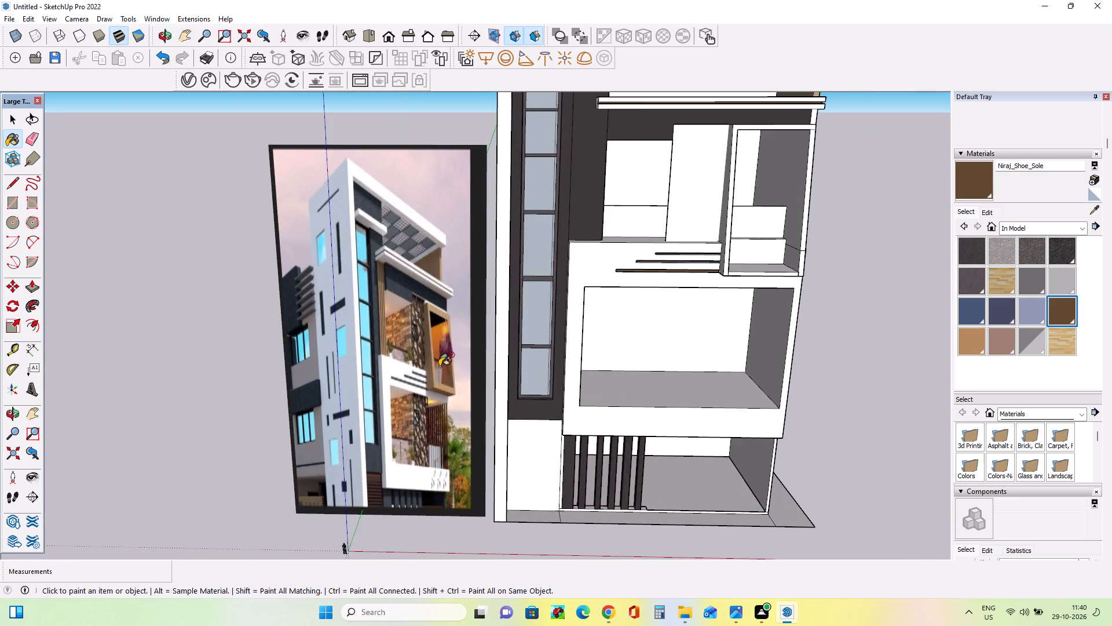
scroll(439, 366, "up", 4)
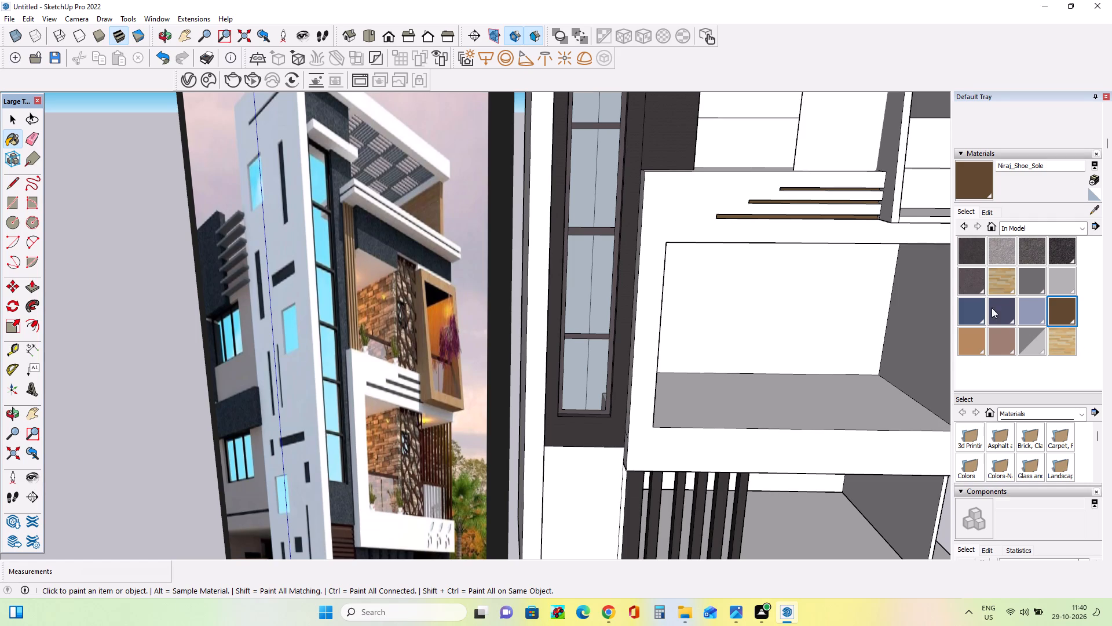
left_click(1003, 288)
scroll(436, 361, "down", 8)
middle_click_drag(720, 300, 762, 348)
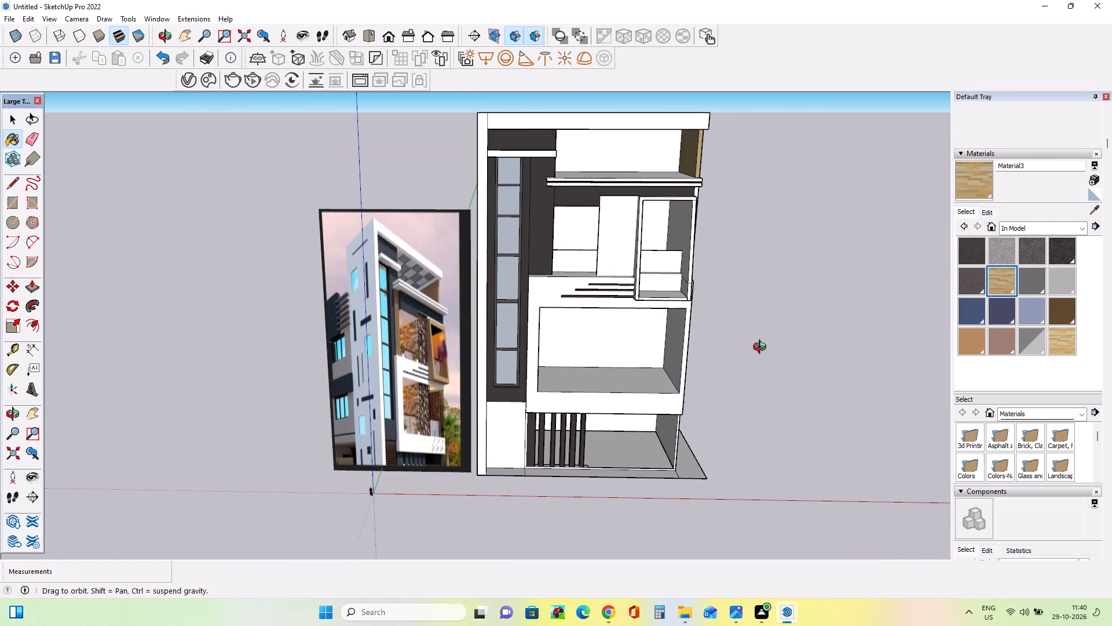
middle_click_drag(762, 348, 789, 391)
scroll(631, 286, "up", 4)
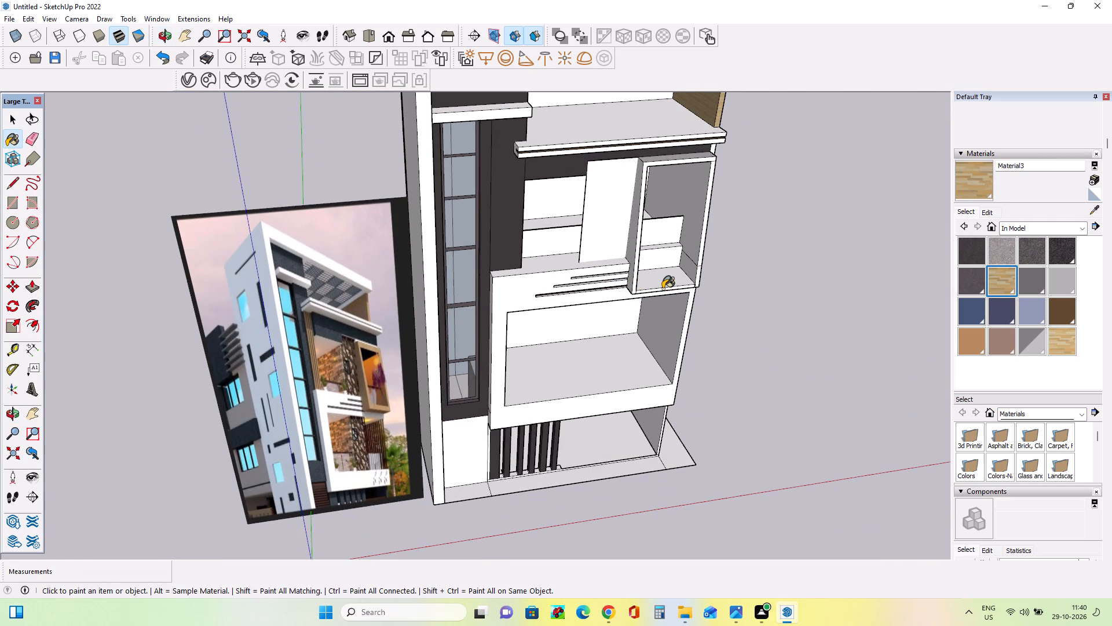
left_click(664, 285)
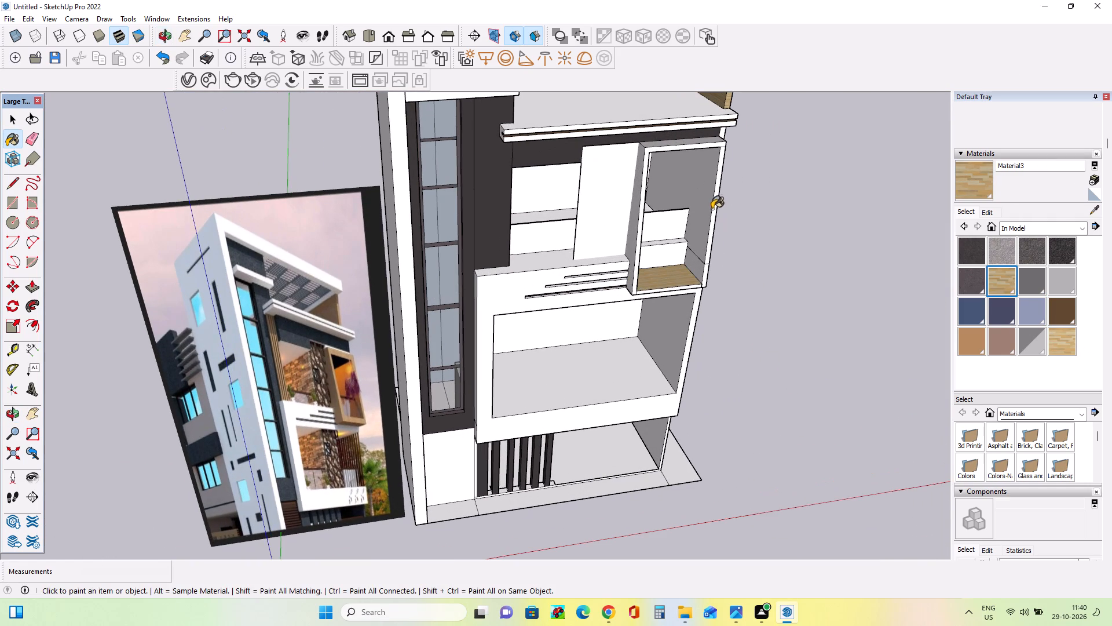
Draw a vertical line on the framed box's inner side wall, from the low back ledge's corner up to the box's ceiling.
middle_click_drag(701, 219, 705, 230)
middle_click_drag(691, 220, 592, 225)
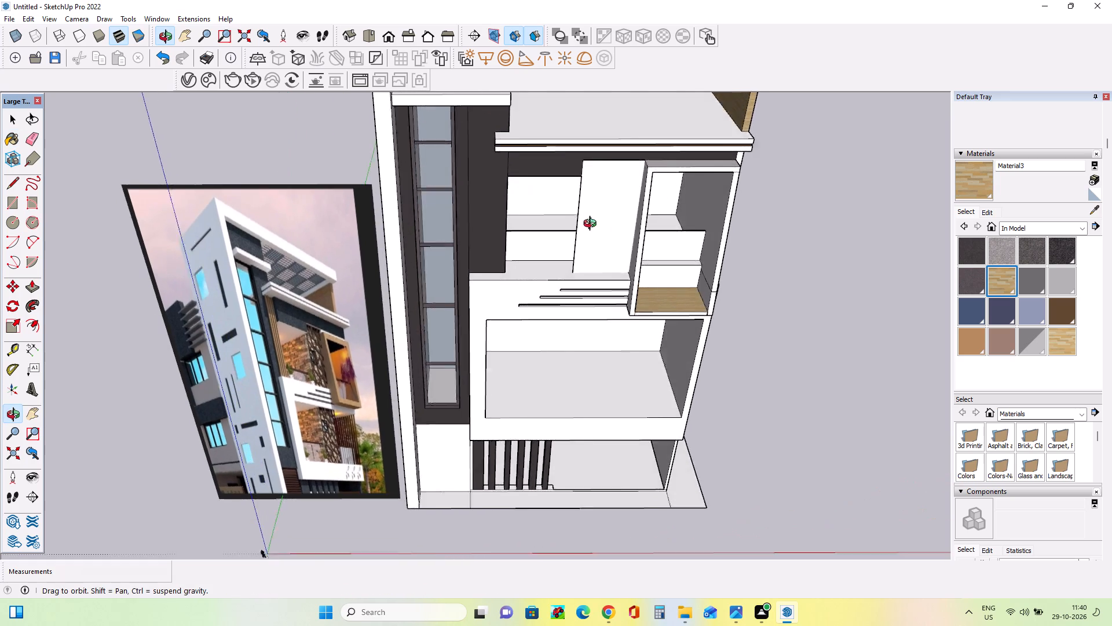
middle_click_drag(592, 225, 599, 173)
middle_click_drag(691, 281, 742, 286)
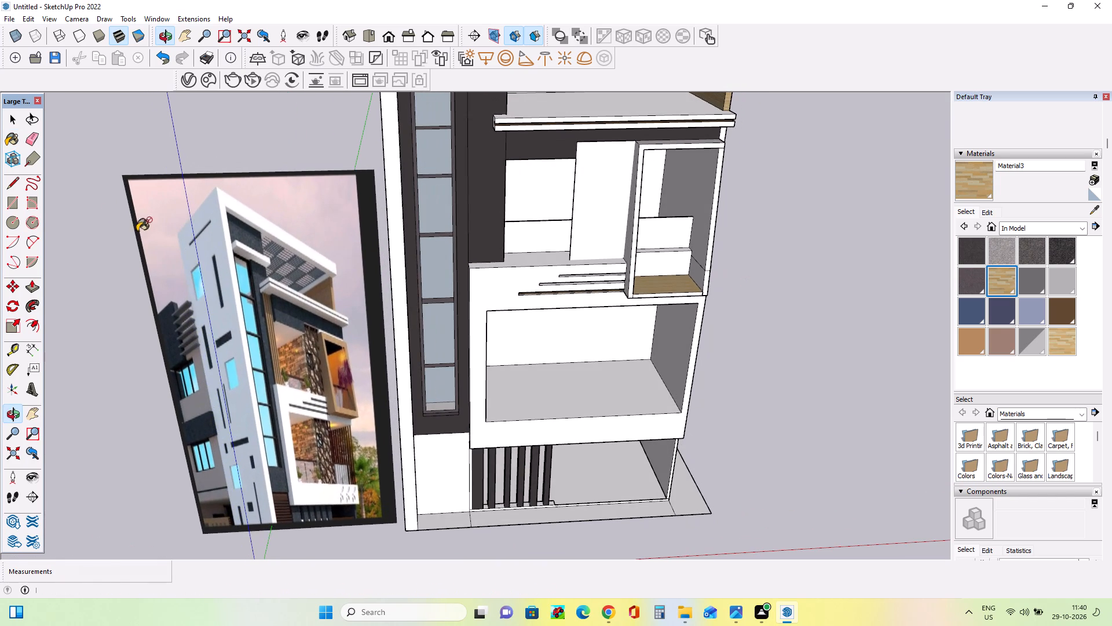
left_click(17, 188)
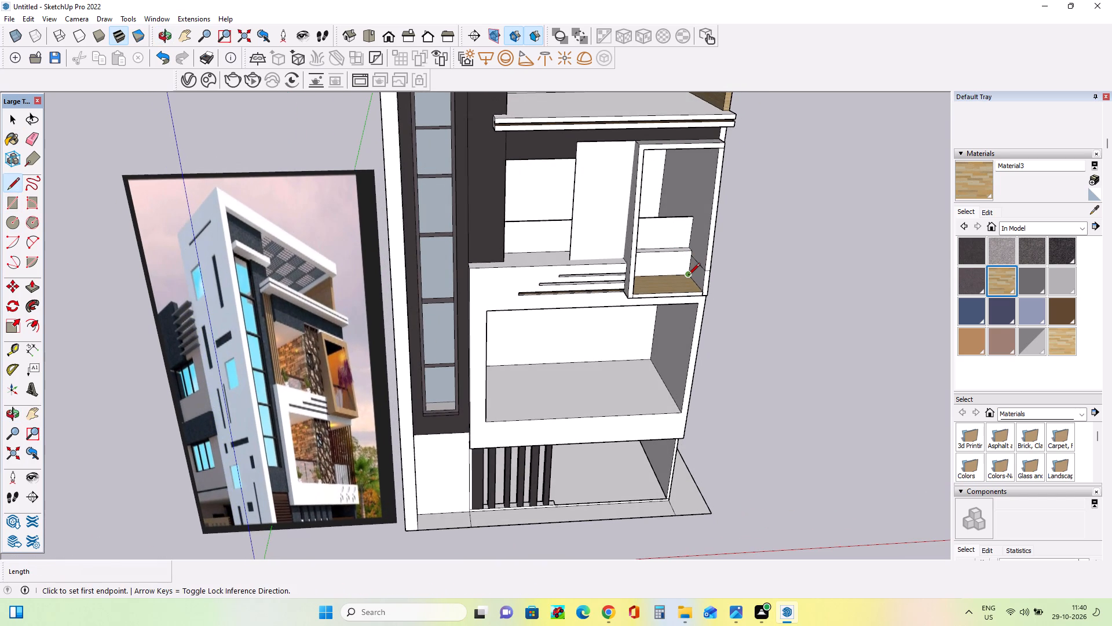
left_click(691, 247)
scroll(702, 180, "down", 3)
middle_click_drag(703, 179, 754, 44)
scroll(754, 44, "down", 1)
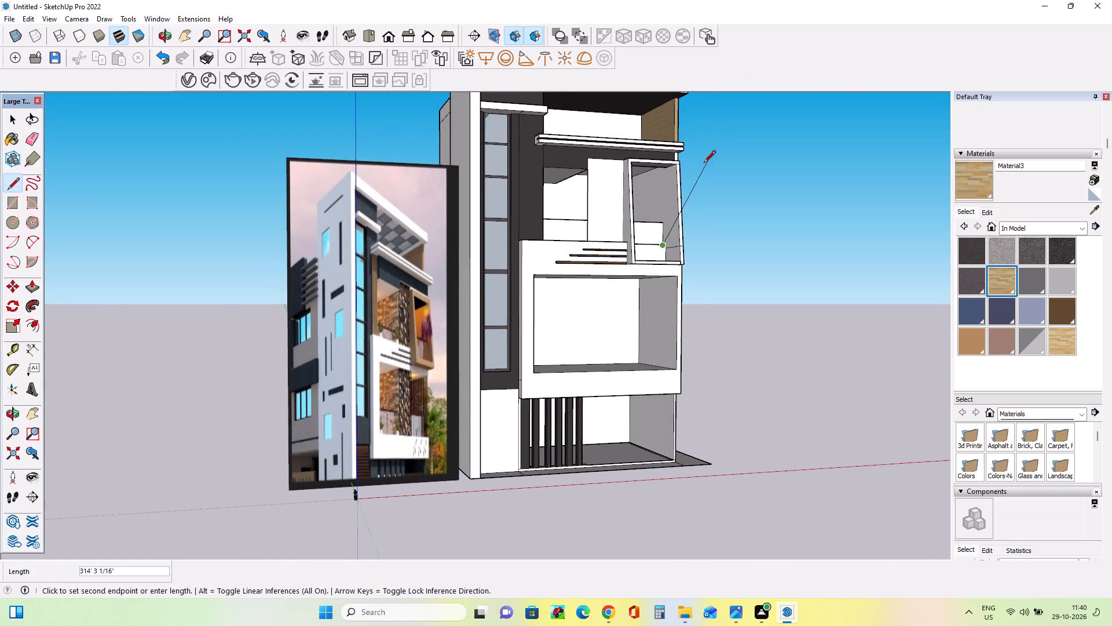
scroll(665, 163, "up", 4)
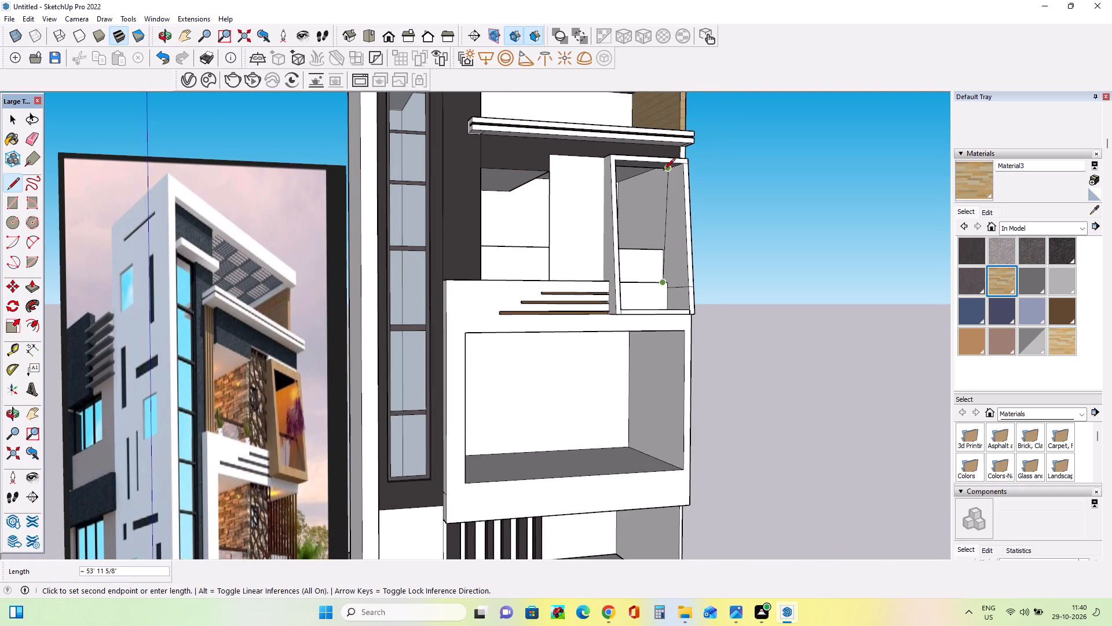
left_click(661, 170)
middle_click_drag(661, 220, 600, 245)
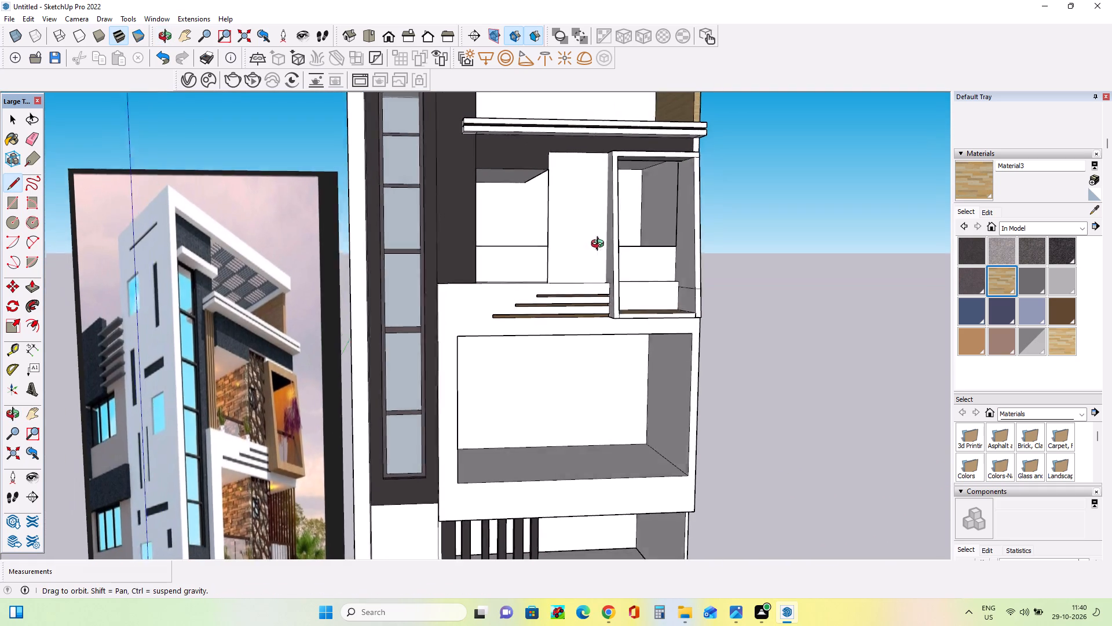
middle_click_drag(600, 245, 621, 284)
middle_click_drag(672, 206, 778, 70)
scroll(661, 183, "up", 2)
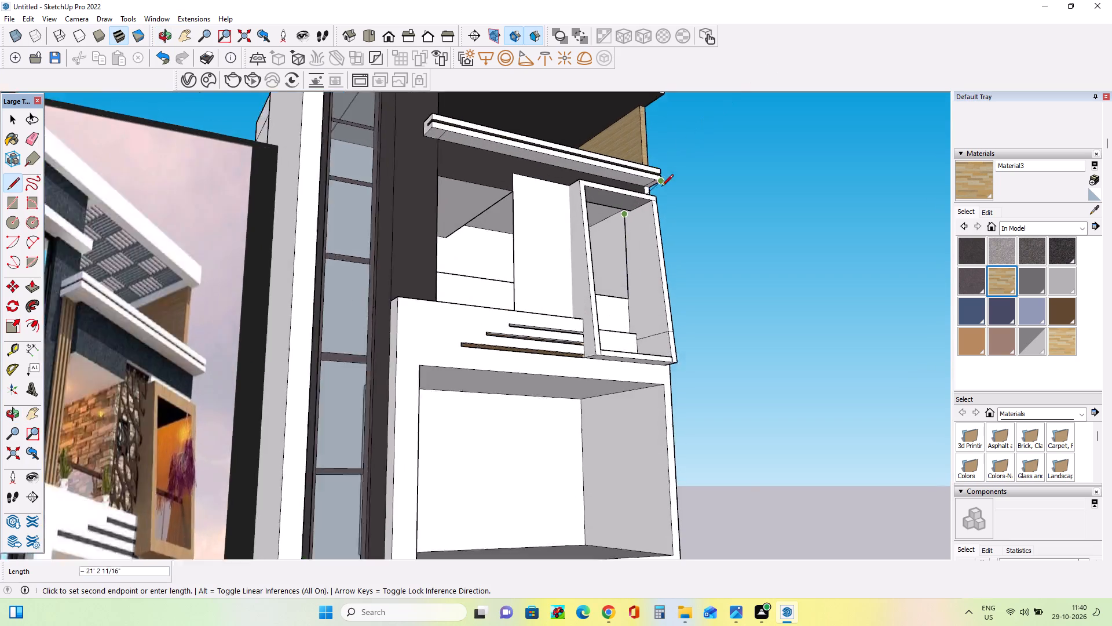
scroll(661, 187, "up", 12)
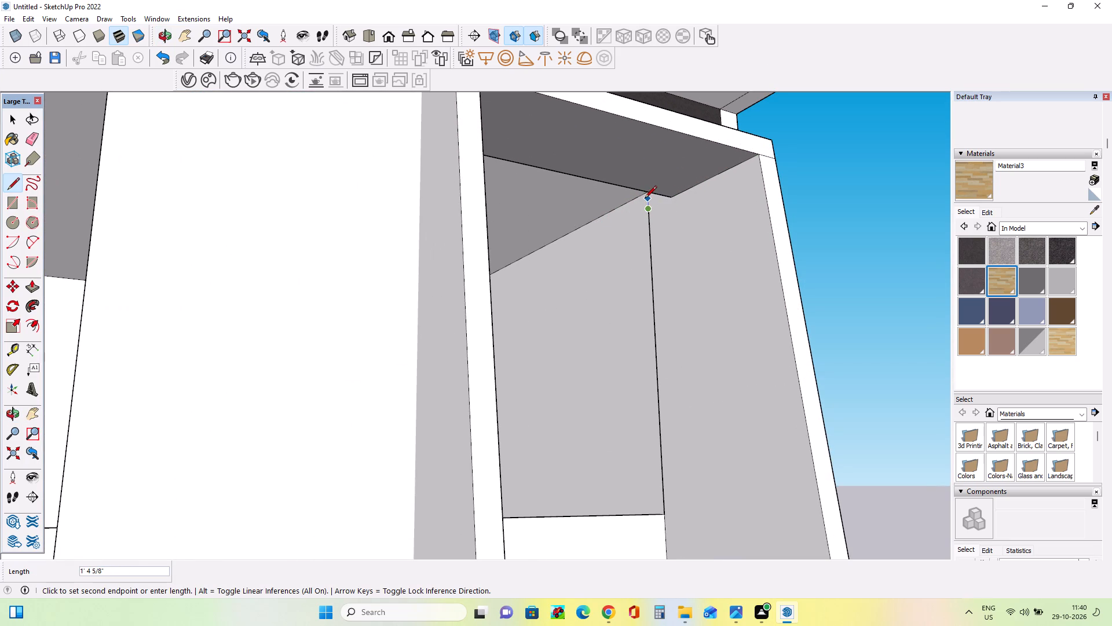
left_click(642, 199)
middle_click_drag(664, 254, 639, 252)
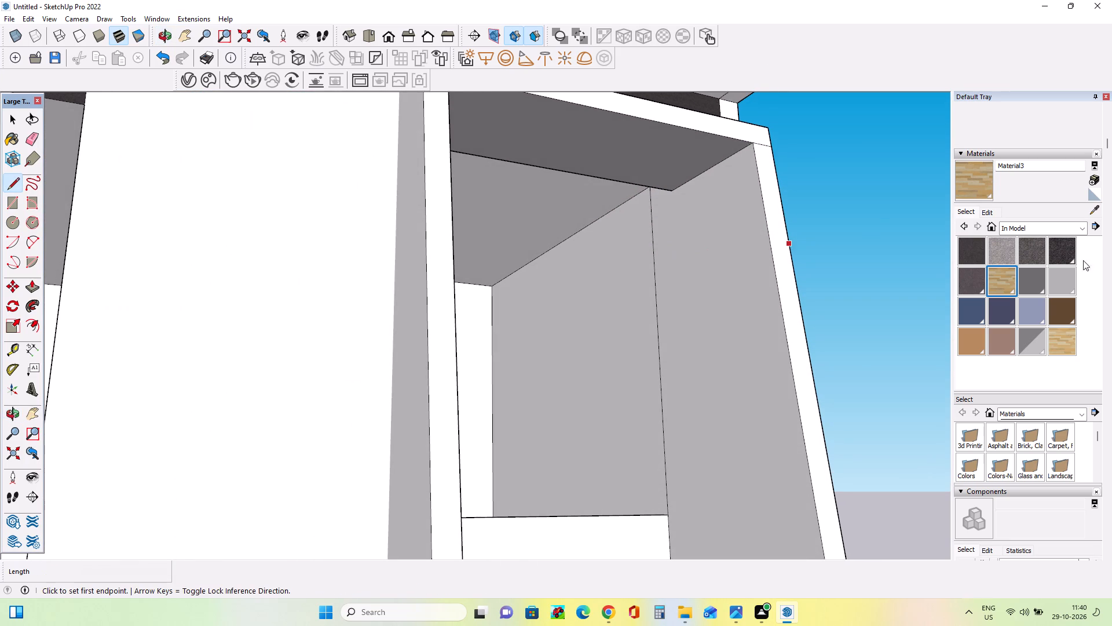
Paint the front portion of the framed box's inner side wall with the wood-grain Material3.
left_click(1013, 285)
left_click(763, 257)
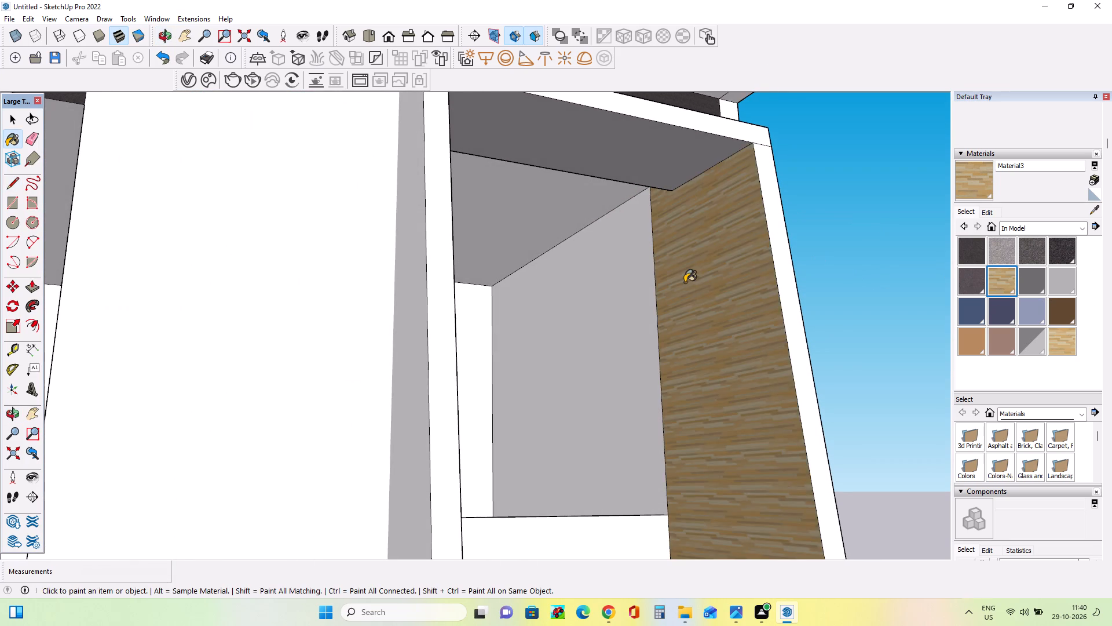
Examine the framed box and the upper balcony beside the stairwell window against the reference image.
scroll(685, 281, "down", 17)
middle_click_drag(797, 315, 654, 378)
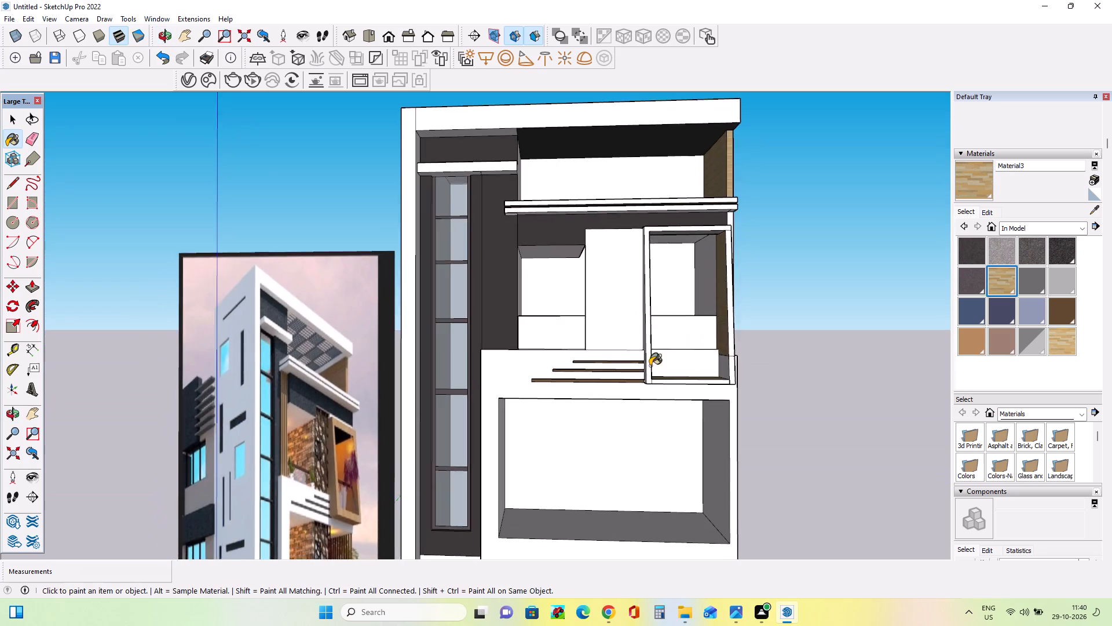
scroll(648, 354, "down", 8)
middle_click_drag(681, 378, 710, 419)
scroll(638, 397, "up", 3)
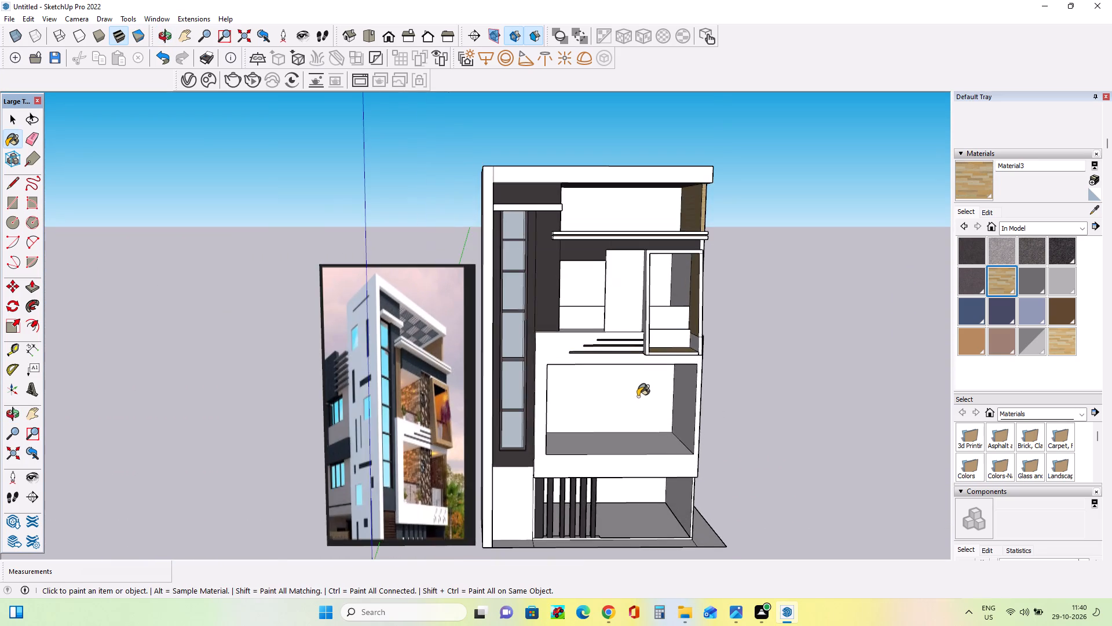
scroll(637, 397, "up", 2)
middle_click_drag(637, 399, 659, 446)
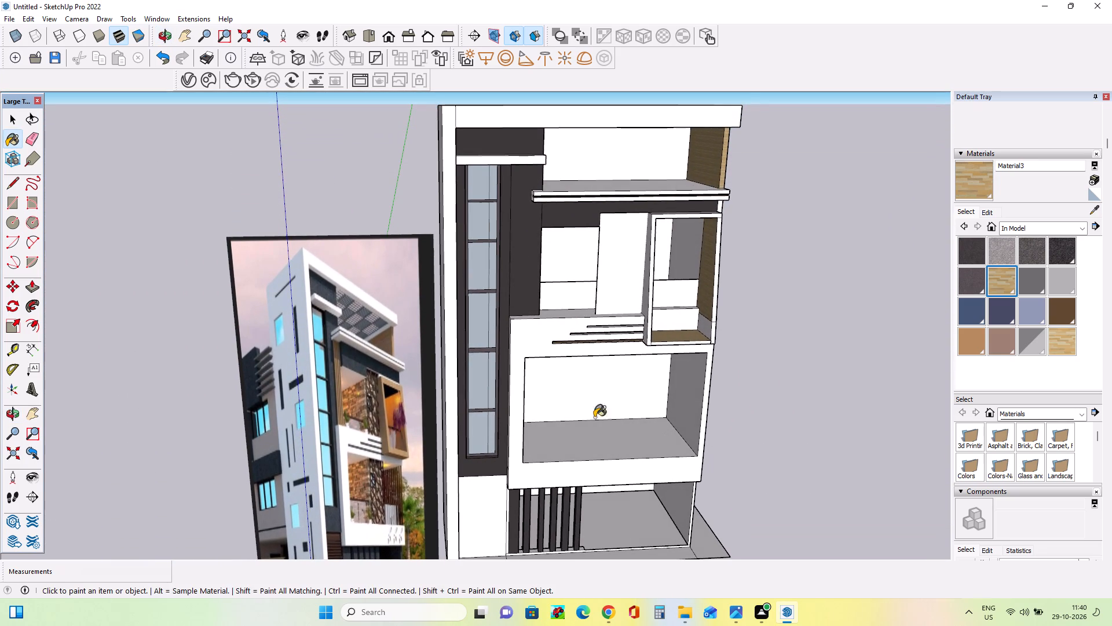
scroll(540, 377, "up", 2)
middle_click_drag(543, 373, 550, 356)
scroll(550, 356, "up", 1)
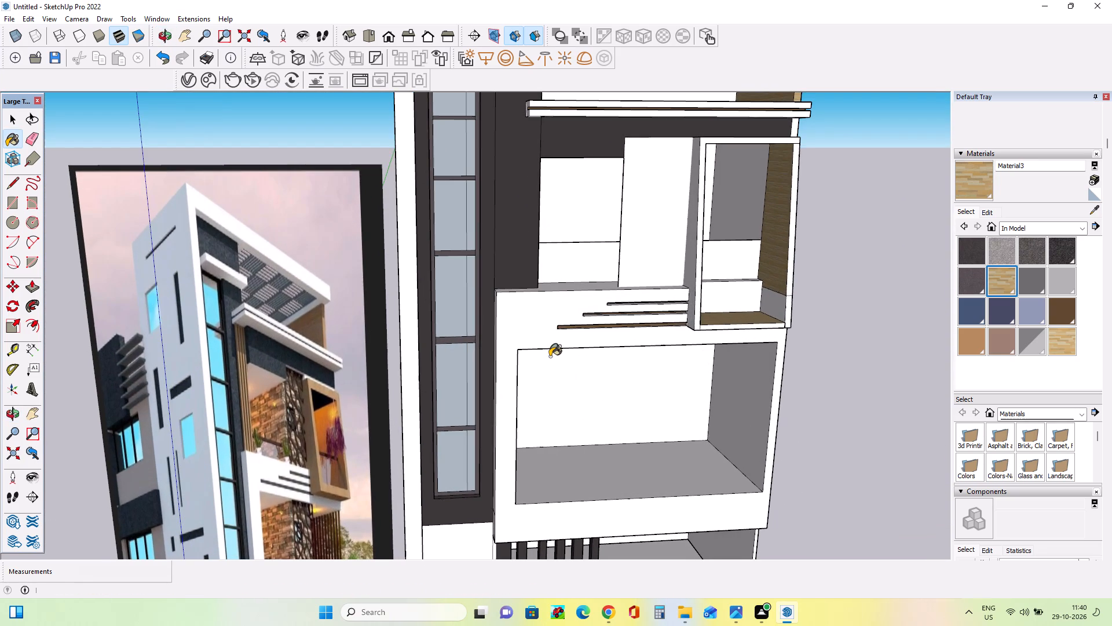
middle_click_drag(550, 356, 555, 364)
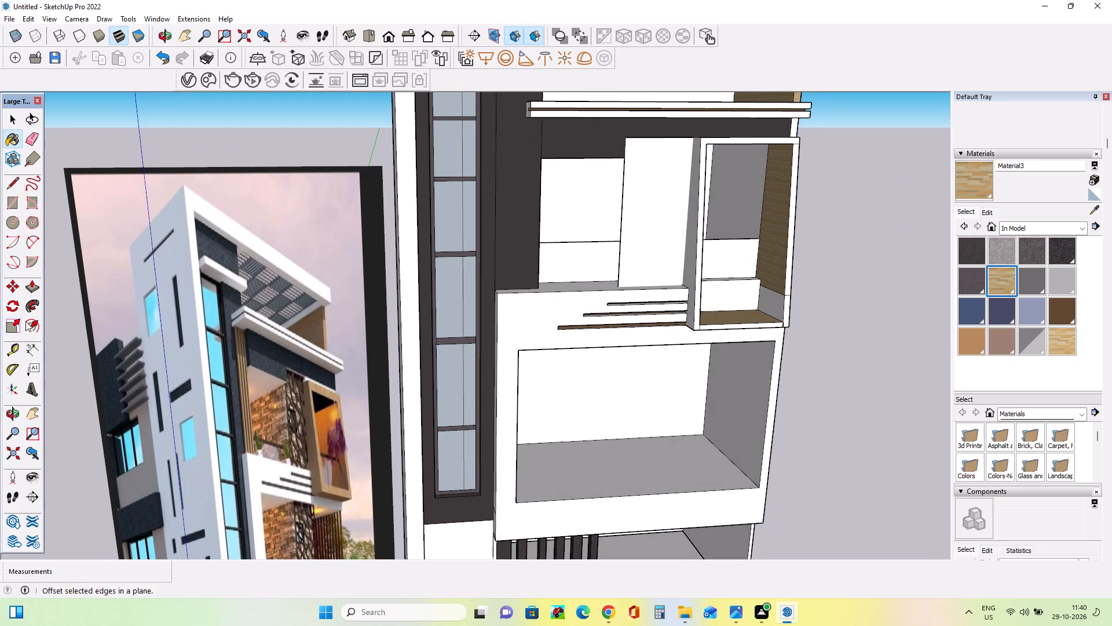
Draw a narrow rectangle about 17' 6" by 2' 8" on the balcony parapet's top ledge, in front of the dark wall.
left_click(8, 205)
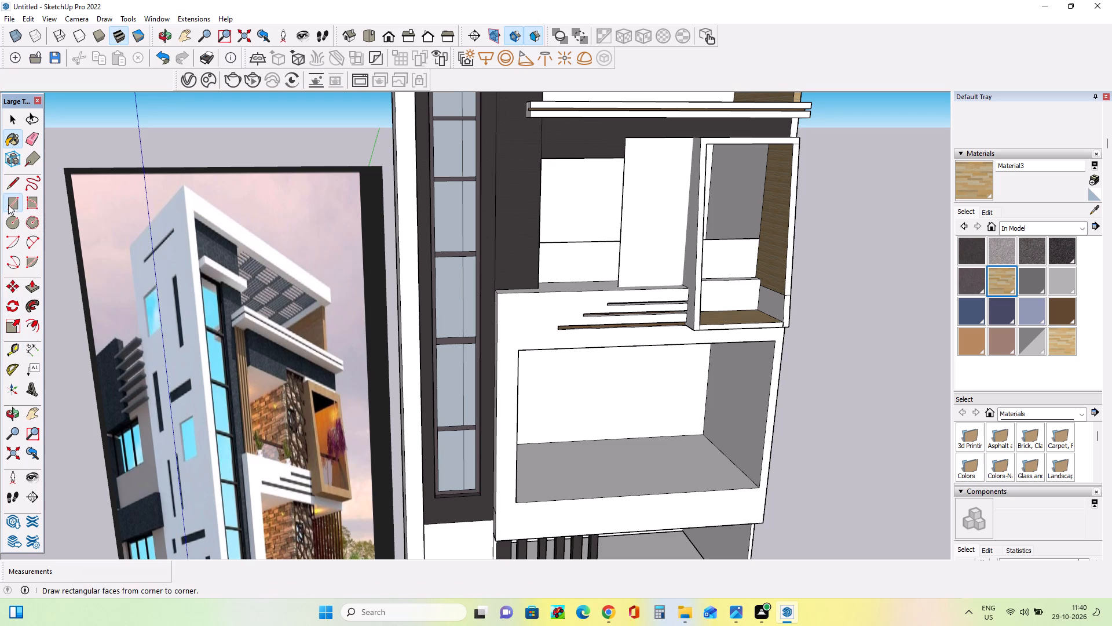
middle_click_drag(415, 372, 436, 460)
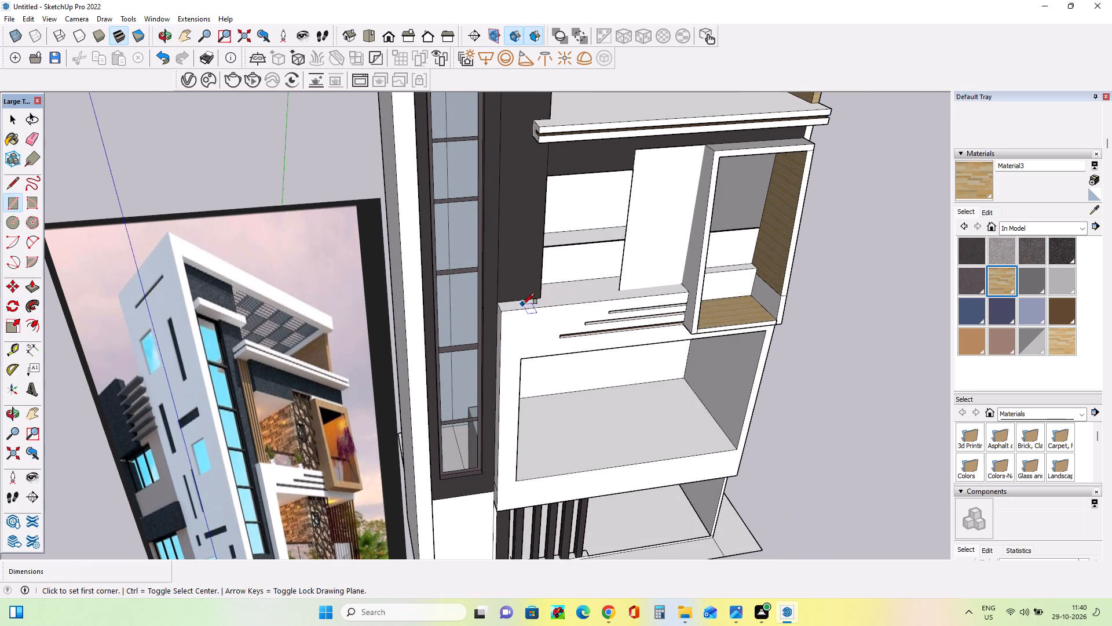
scroll(523, 304, "up", 3)
left_click(518, 305)
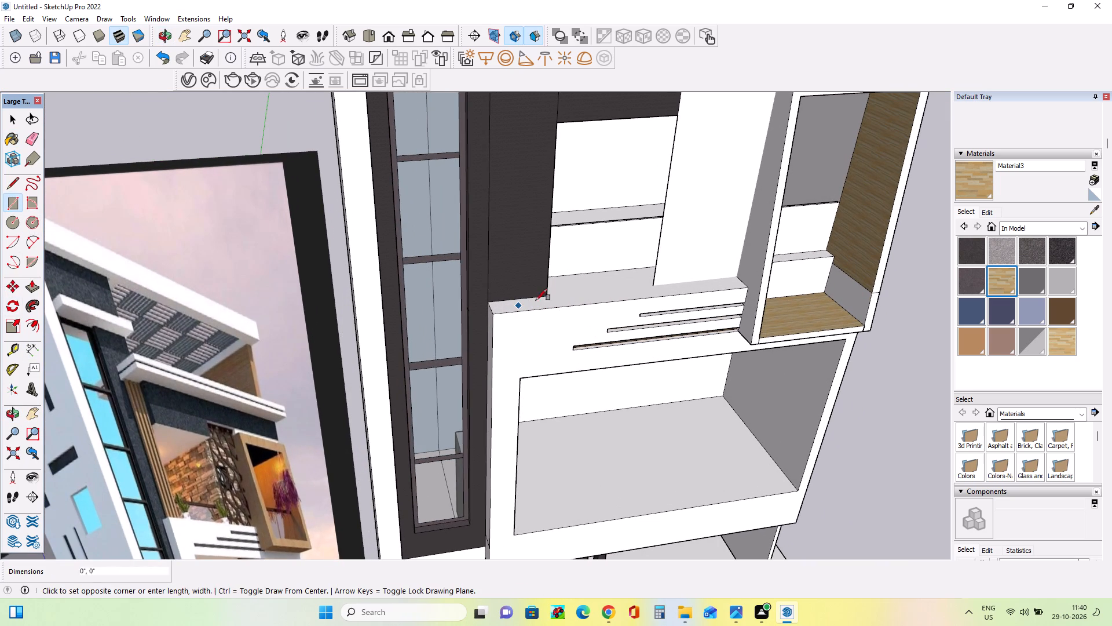
scroll(561, 294, "down", 4)
middle_click_drag(561, 294, 517, 185)
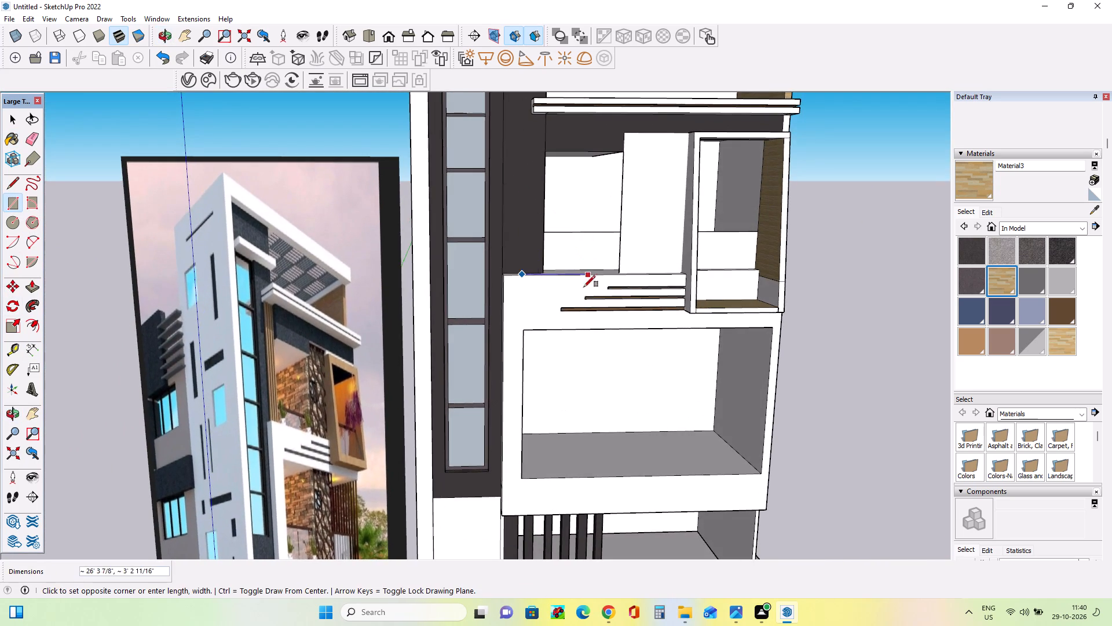
scroll(550, 266, "up", 2)
middle_click_drag(550, 265, 536, 417)
scroll(548, 308, "up", 3)
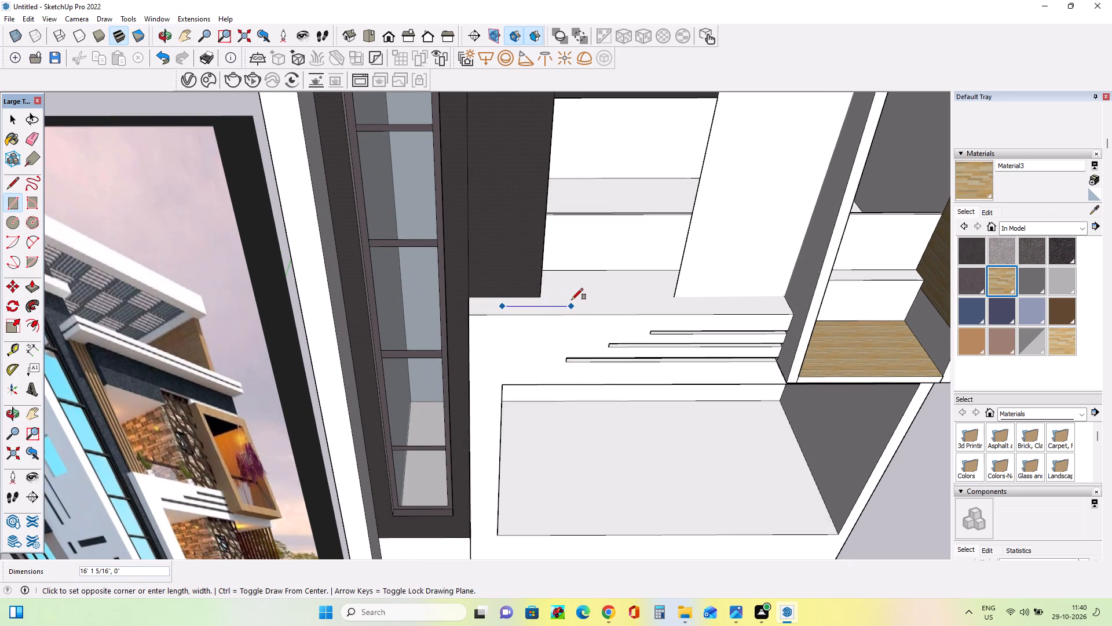
left_click(576, 299)
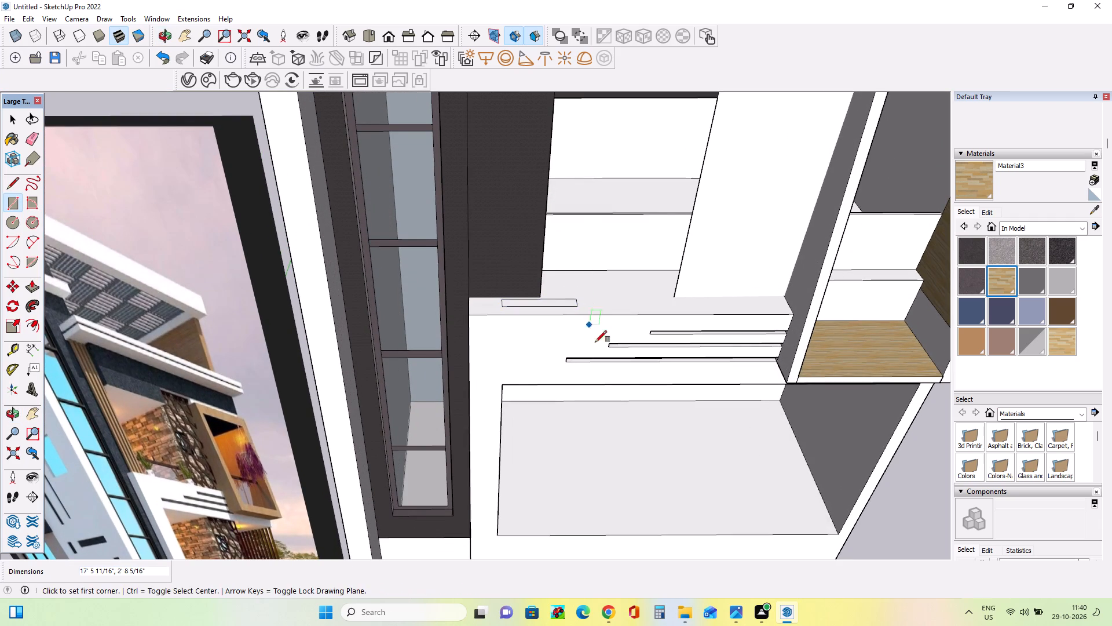
middle_click_drag(603, 355, 625, 388)
Draw two spaced slat bases, each about 1' 8" by 2' 8", inside the ledge rectangle at its stairwell end.
left_click(14, 208)
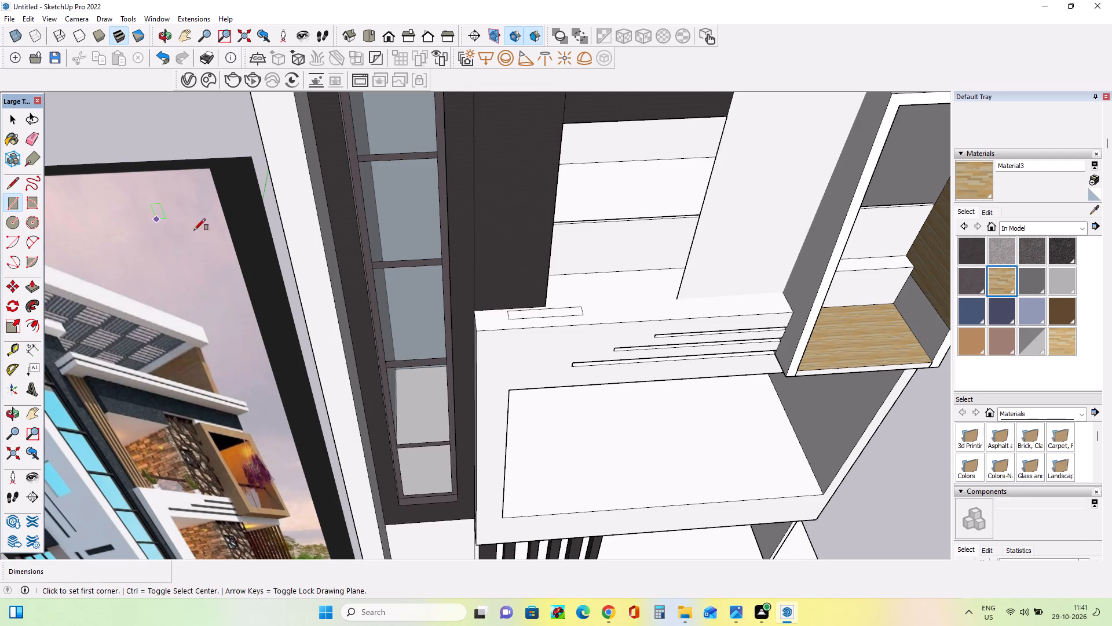
scroll(539, 347, "up", 7)
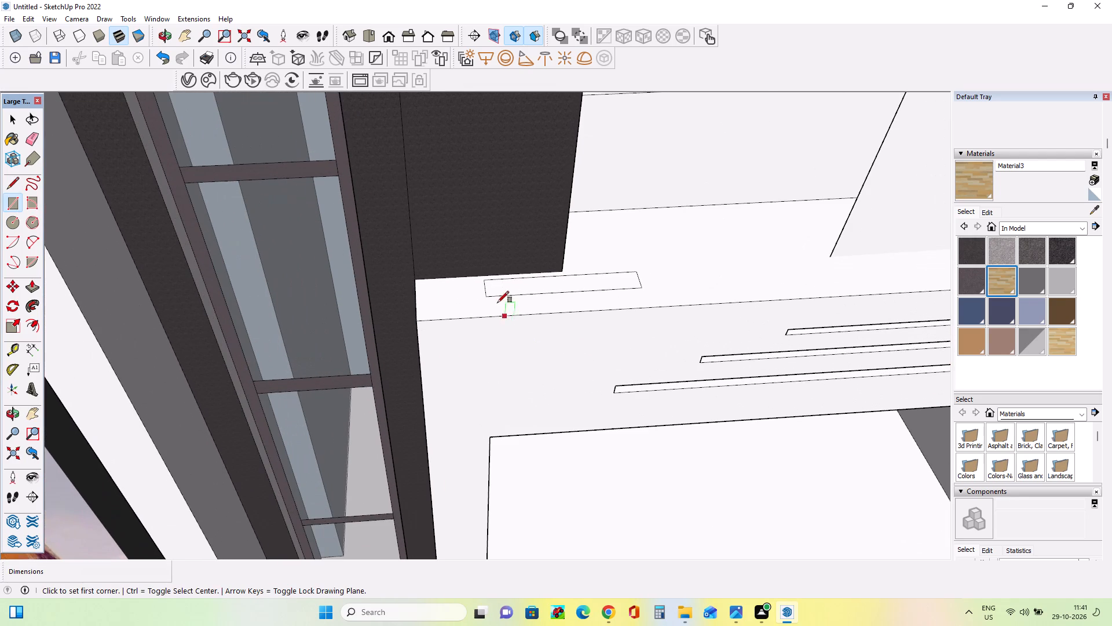
left_click(484, 296)
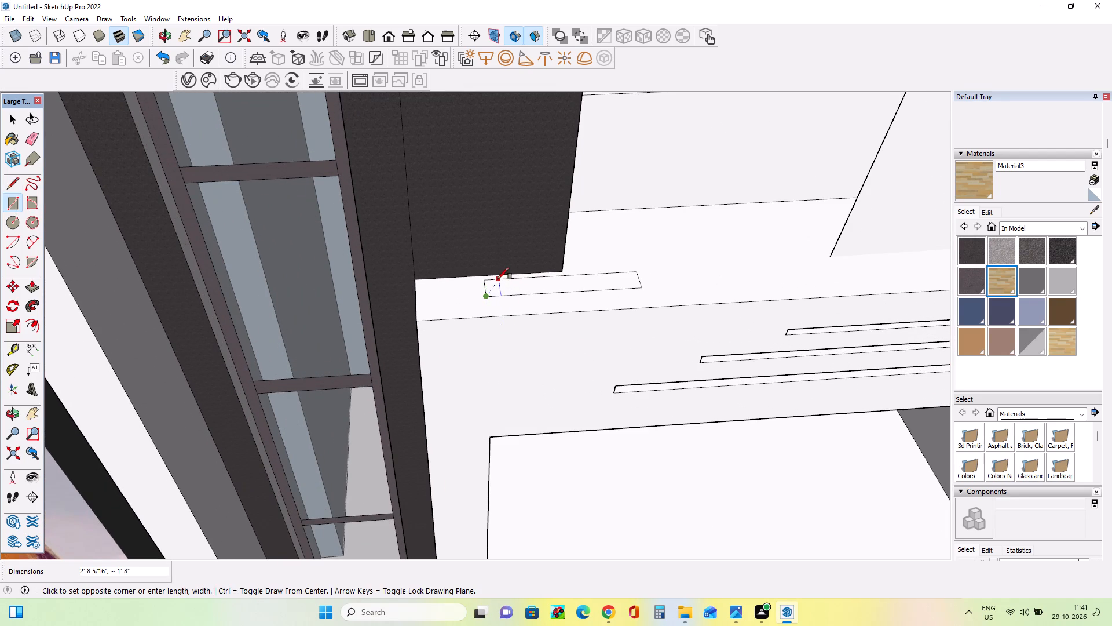
left_click(498, 279)
left_click(511, 296)
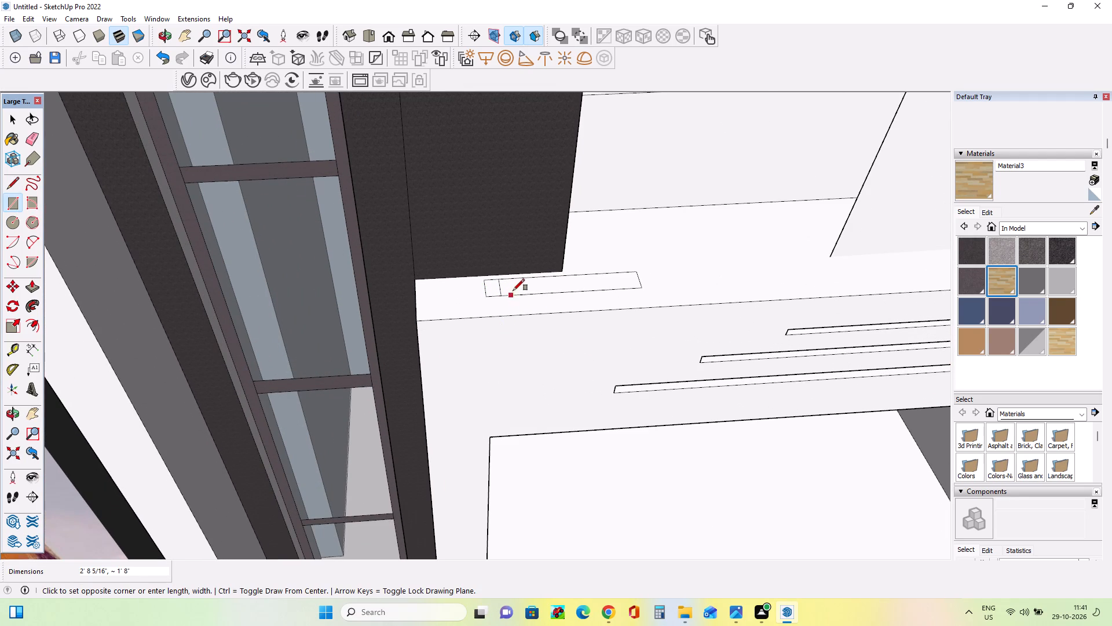
left_click(522, 280)
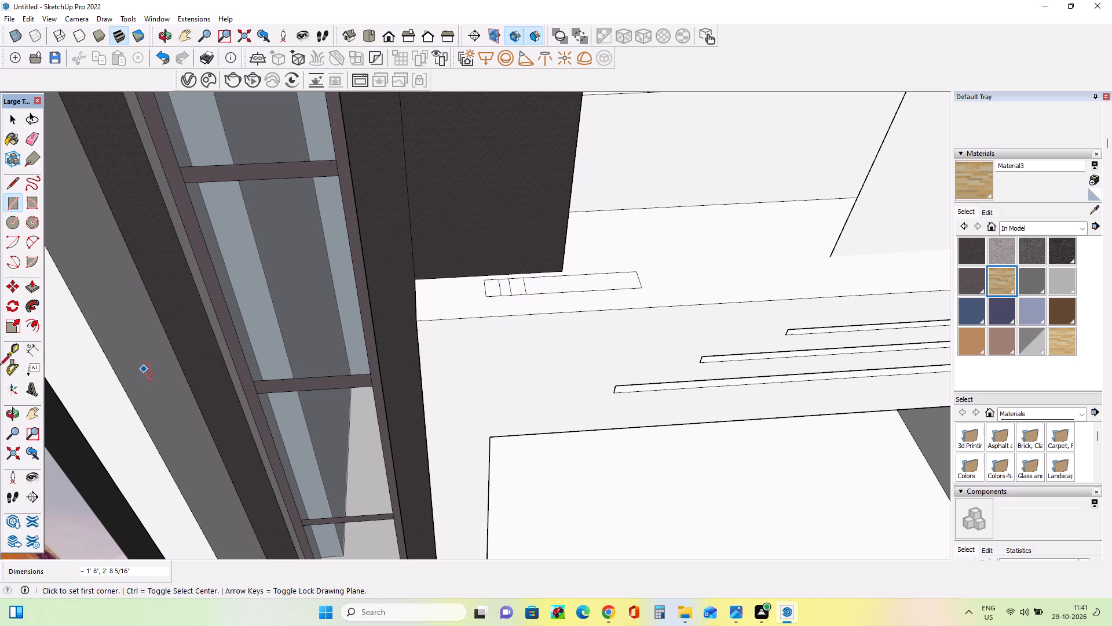
Extrude the slat base nearest the stairwell window upward into a vertical slat reaching the projecting canopy band.
left_click(35, 291)
left_click_drag(496, 293, 498, 287)
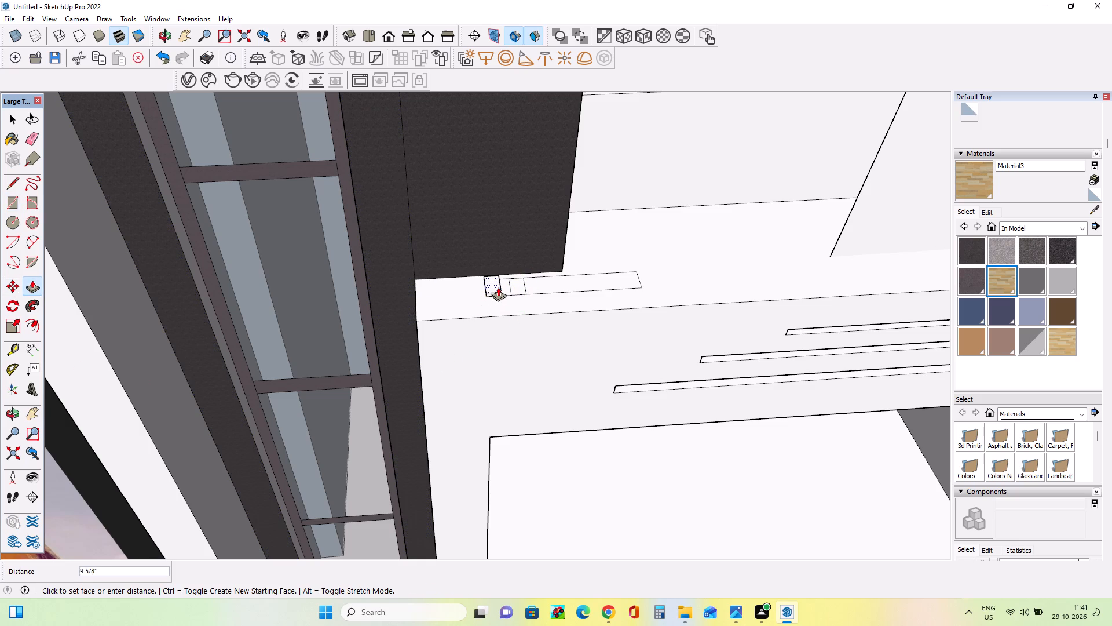
left_click_drag(498, 287, 529, 161)
scroll(498, 287, "down", 13)
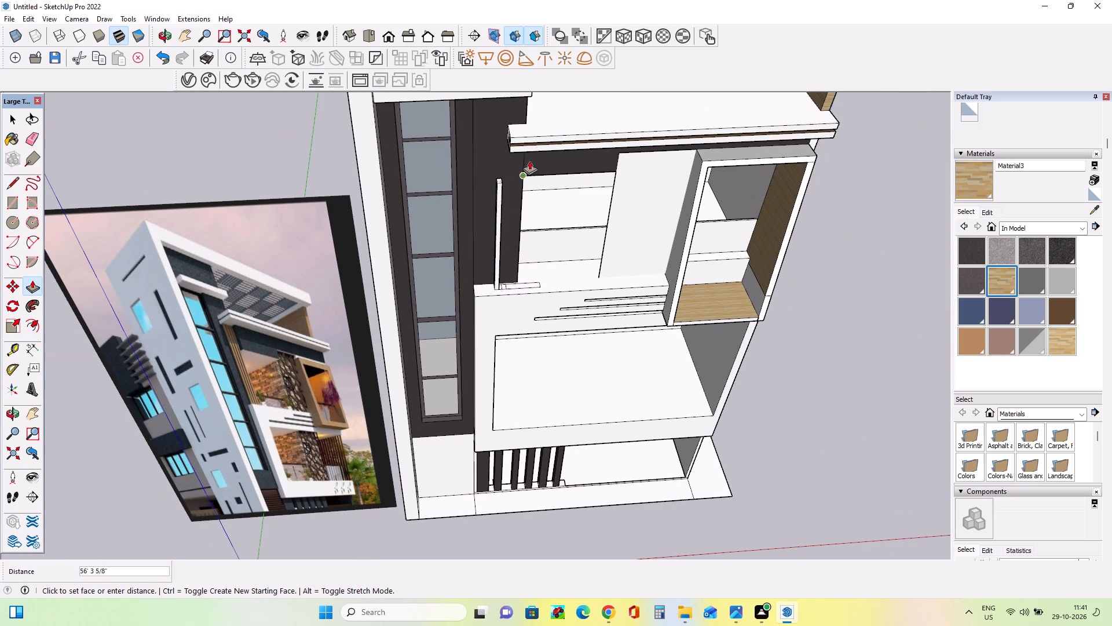
left_click_drag(529, 161, 529, 143)
middle_click_drag(542, 296, 473, 291)
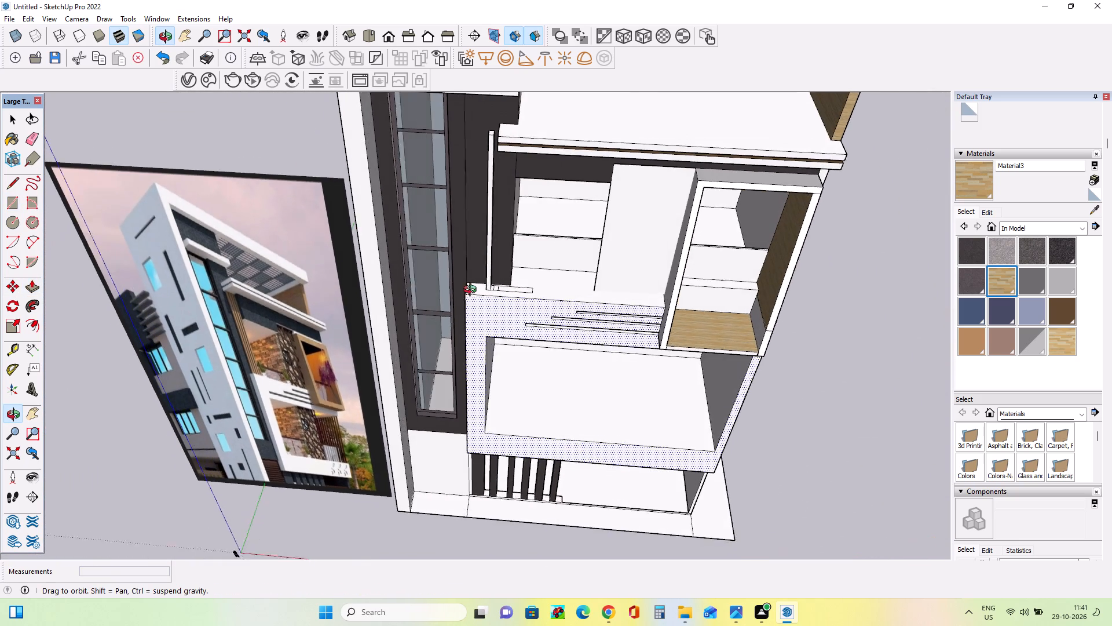
Undo the last two edits, including the extrusion of the vertical slat beside the stairwell window.
middle_click_drag(473, 291, 482, 256)
scroll(474, 267, "up", 3)
middle_click_drag(502, 281, 549, 362)
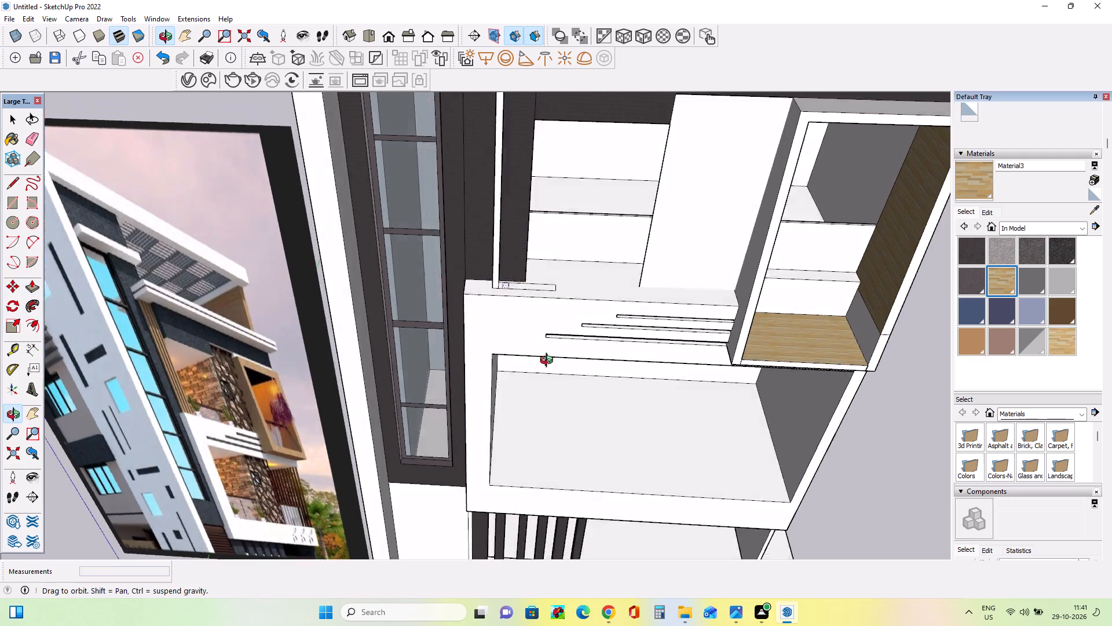
middle_click_drag(549, 362, 463, 345)
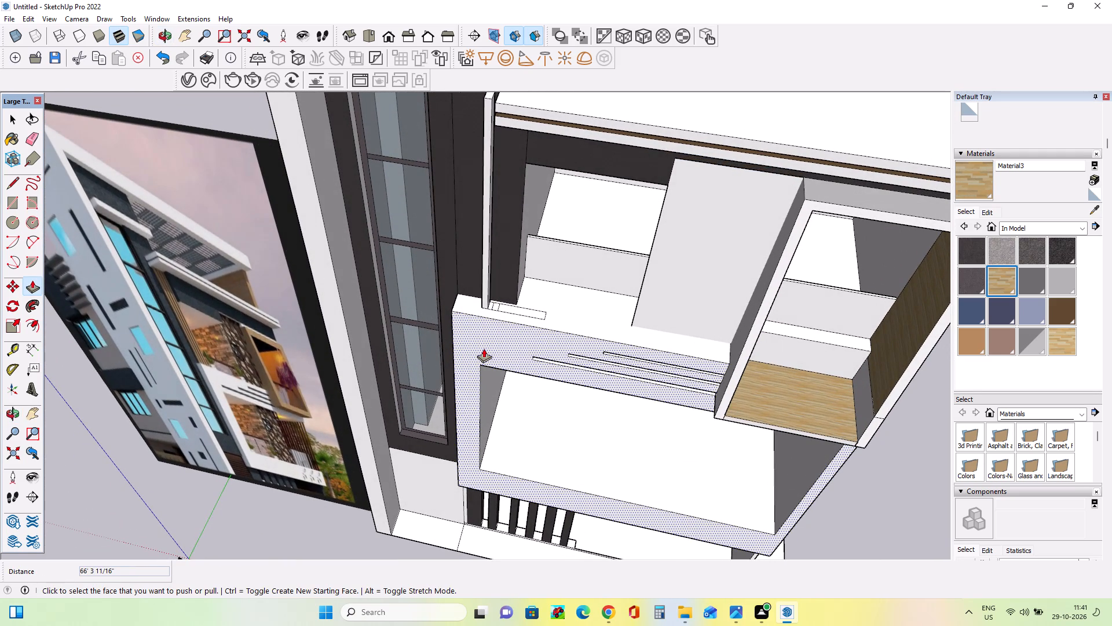
key("ctrl+z")
key("ctrl+z")
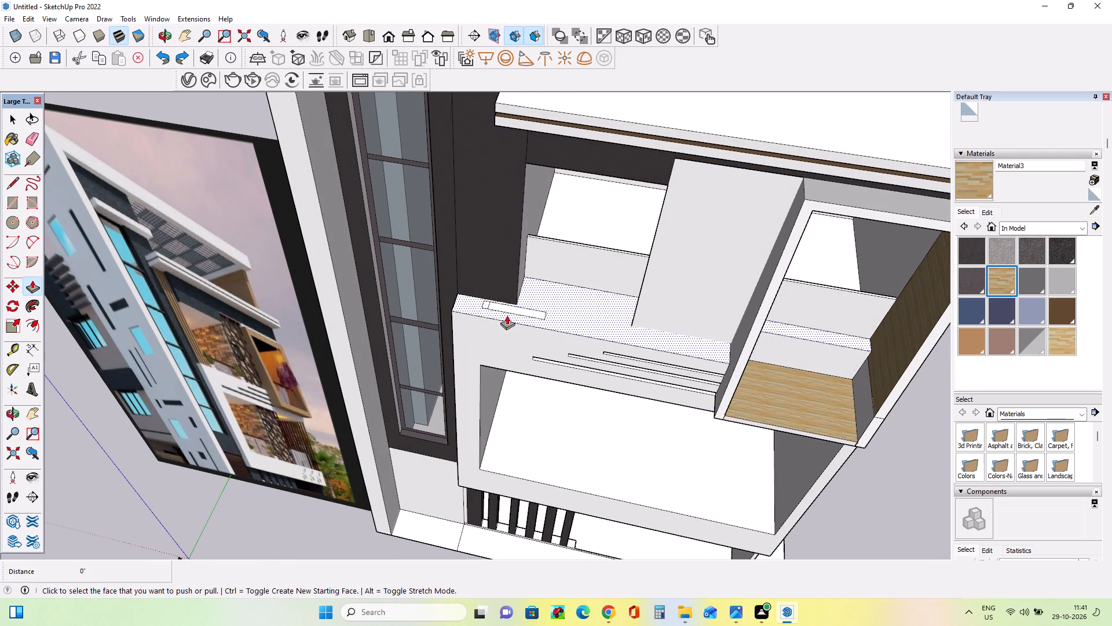
Draw a second slat base rectangle across the ledge rectangle on the balcony parapet, spaced away from the first base.
left_click(6, 200)
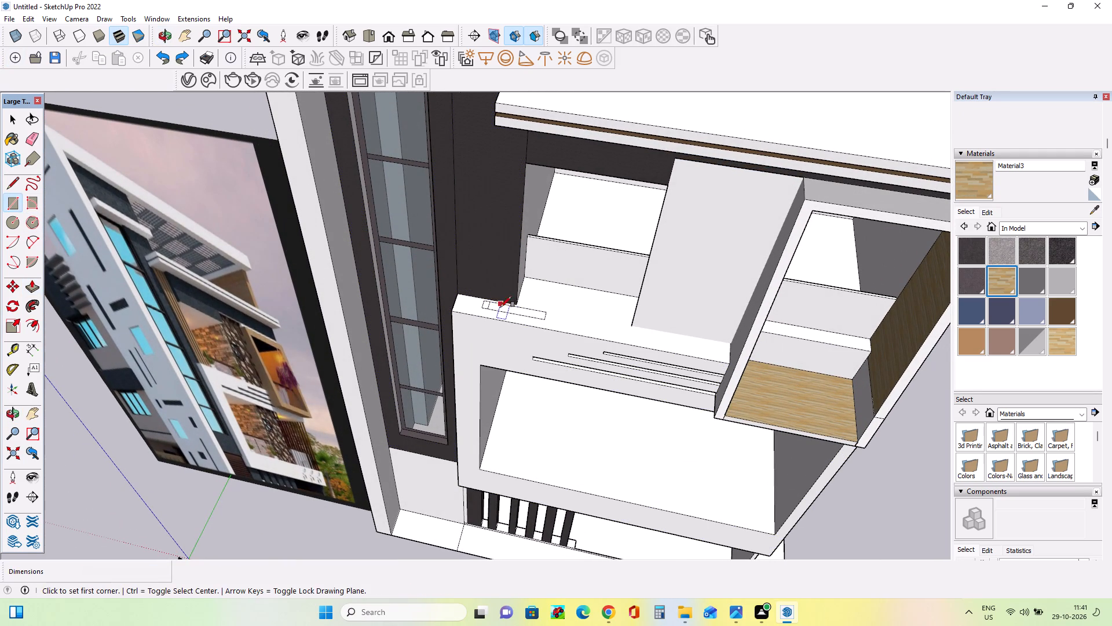
left_click(503, 312)
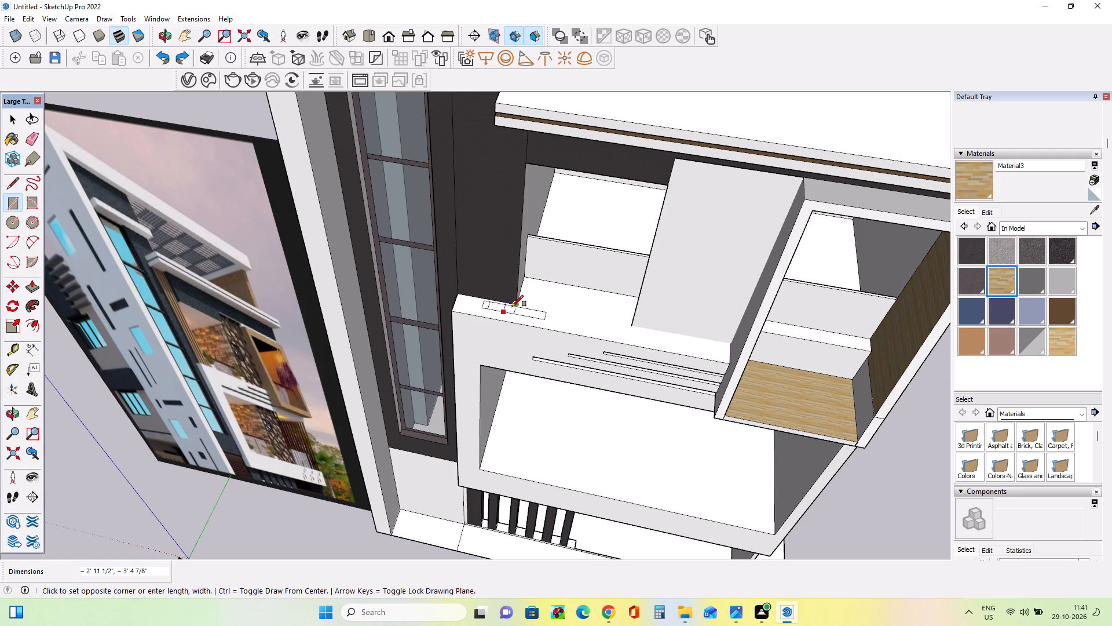
left_click(512, 307)
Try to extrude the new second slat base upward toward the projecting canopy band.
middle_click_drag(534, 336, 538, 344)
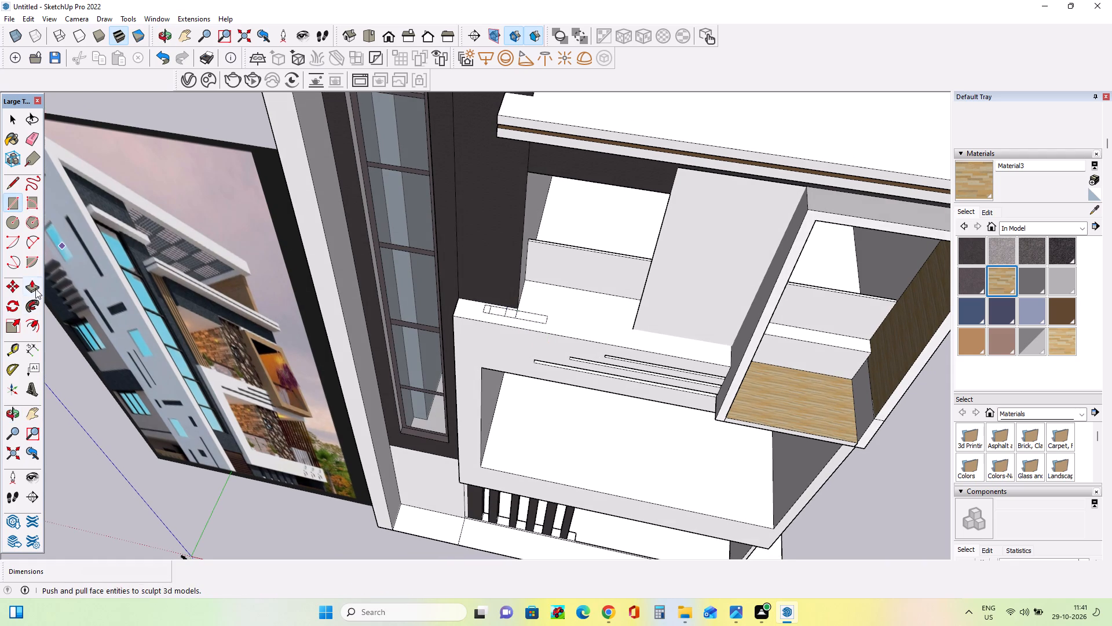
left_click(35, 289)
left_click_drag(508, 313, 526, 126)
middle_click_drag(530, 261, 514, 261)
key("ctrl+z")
Copy the second slat base's outline along the parapet ledge to form a third spaced base inside the ledge rectangle.
middle_click_drag(539, 295, 546, 316)
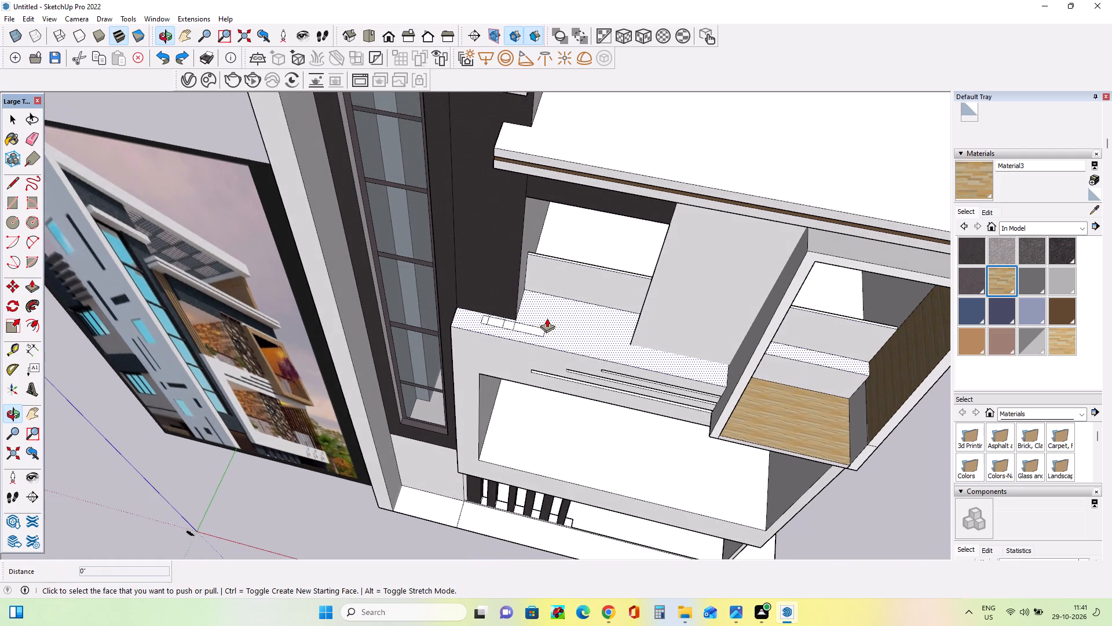
scroll(546, 326, "up", 3)
middle_click_drag(546, 326, 588, 333)
middle_click_drag(561, 325, 565, 335)
left_click(12, 118)
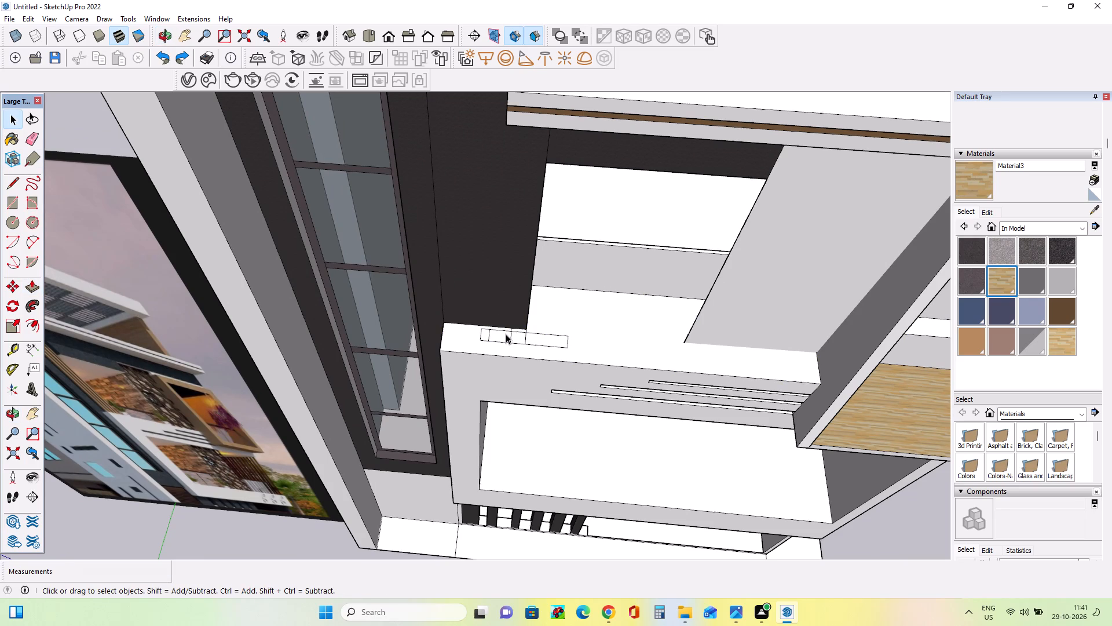
scroll(507, 334, "up", 4)
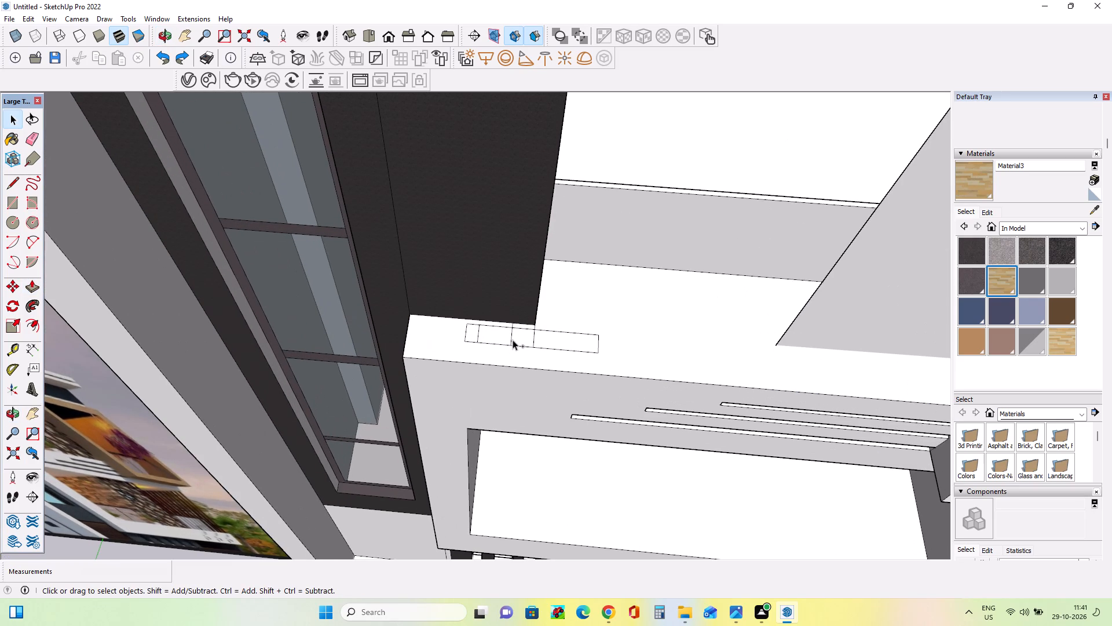
left_click(510, 344, "ctrl")
left_click(534, 344, "ctrl")
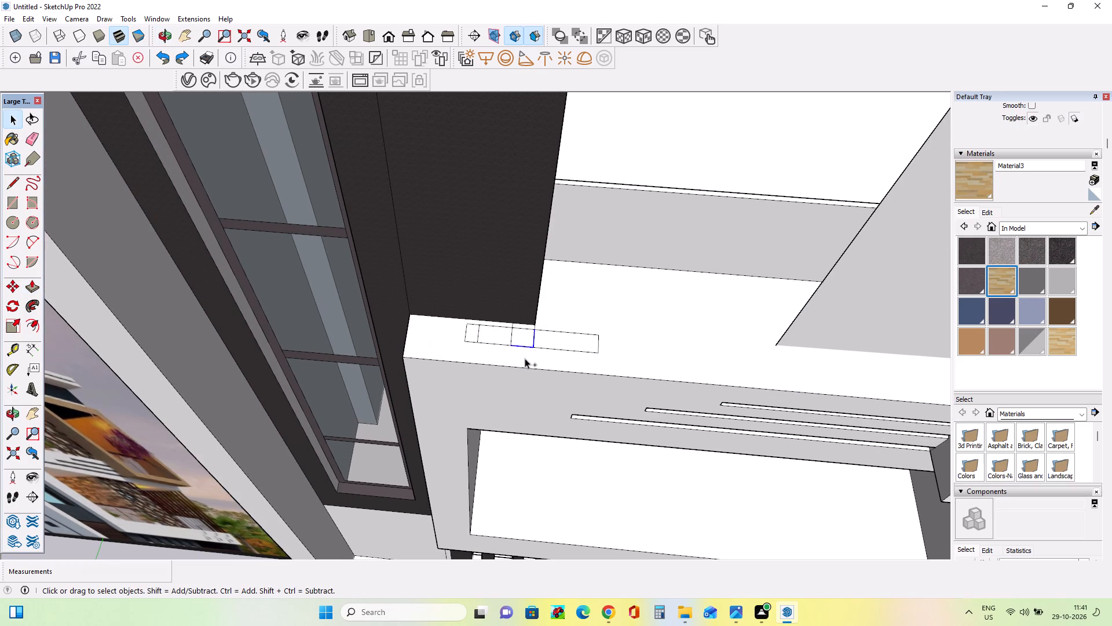
left_click(510, 339, "ctrl")
left_click(518, 327, "ctrl")
middle_click_drag(512, 355, 518, 359)
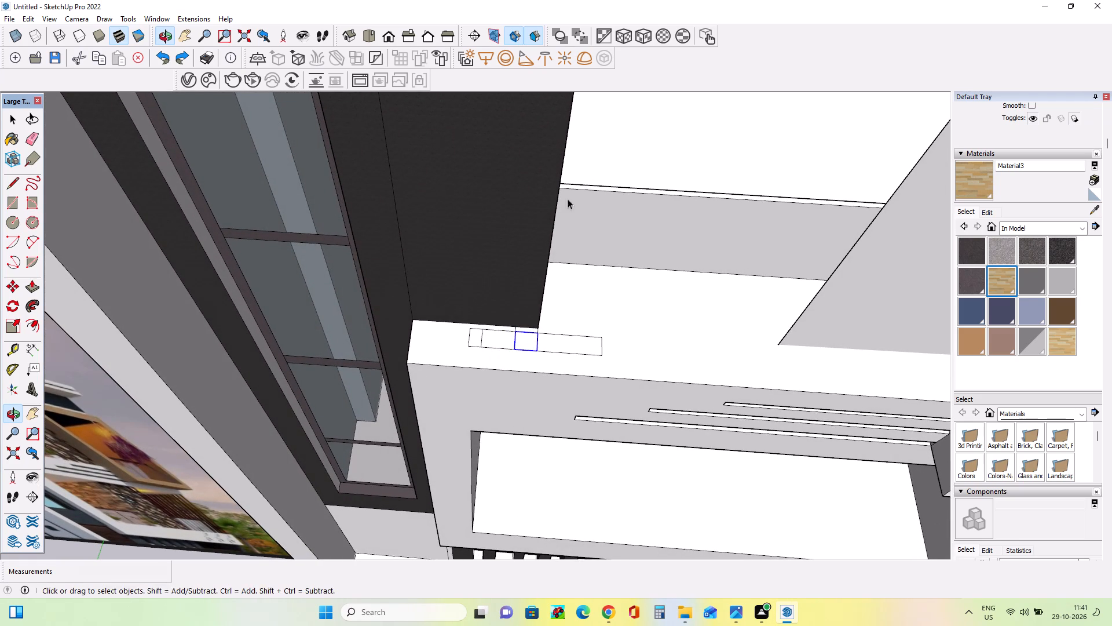
left_click(8, 288)
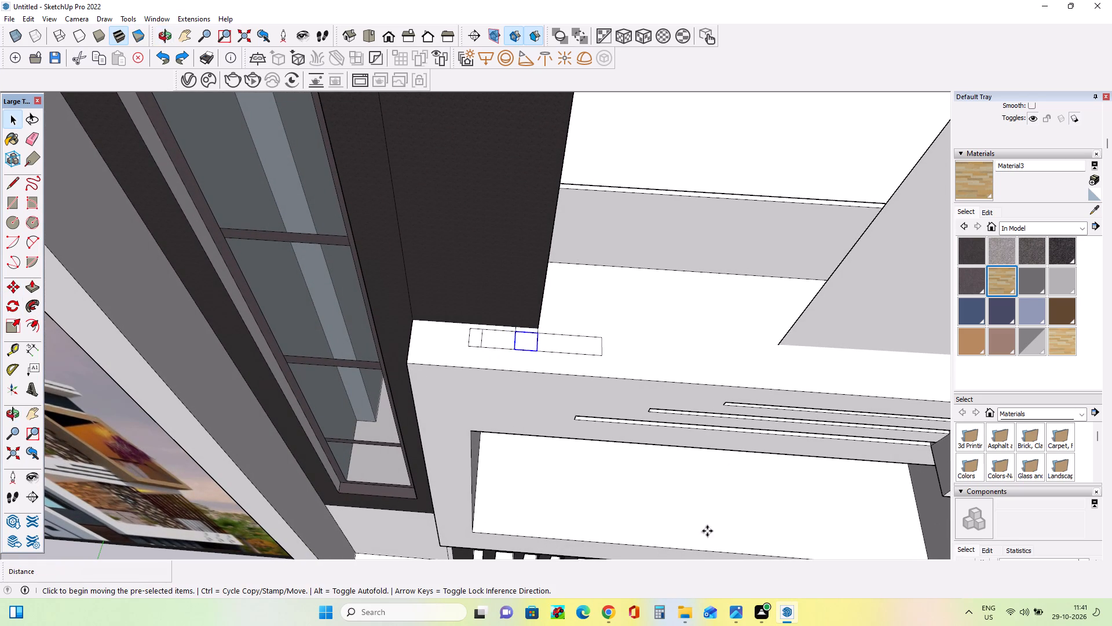
left_click(539, 351)
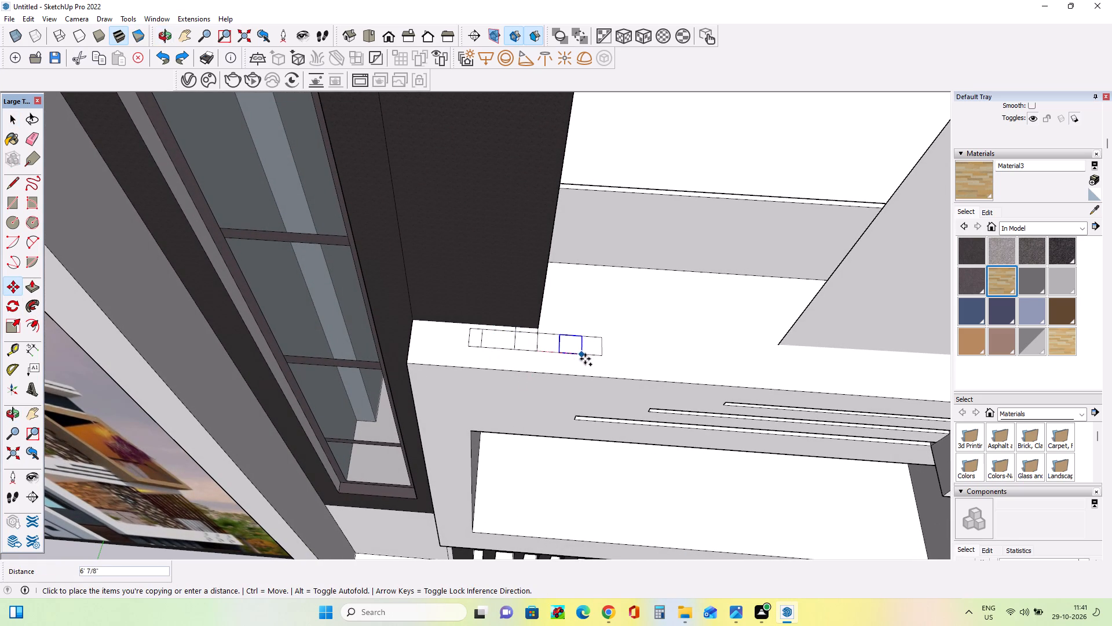
left_click(587, 359)
Make two more spaced copies of the slat base edges along the parapet ledge, the first about 4' 10" further on.
left_click(589, 359)
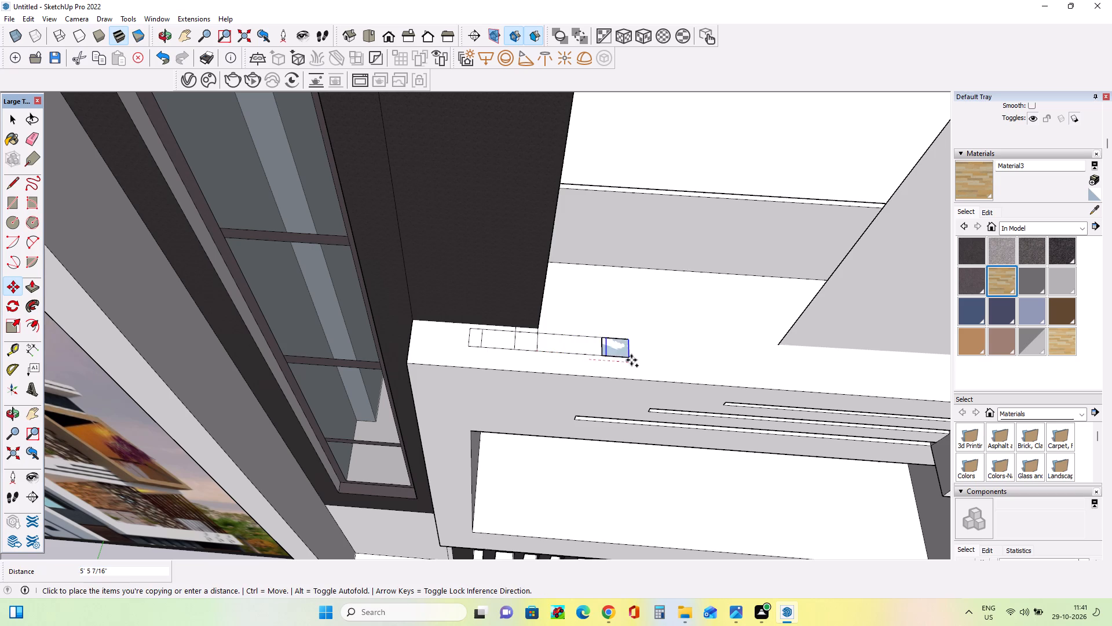
left_click(627, 361)
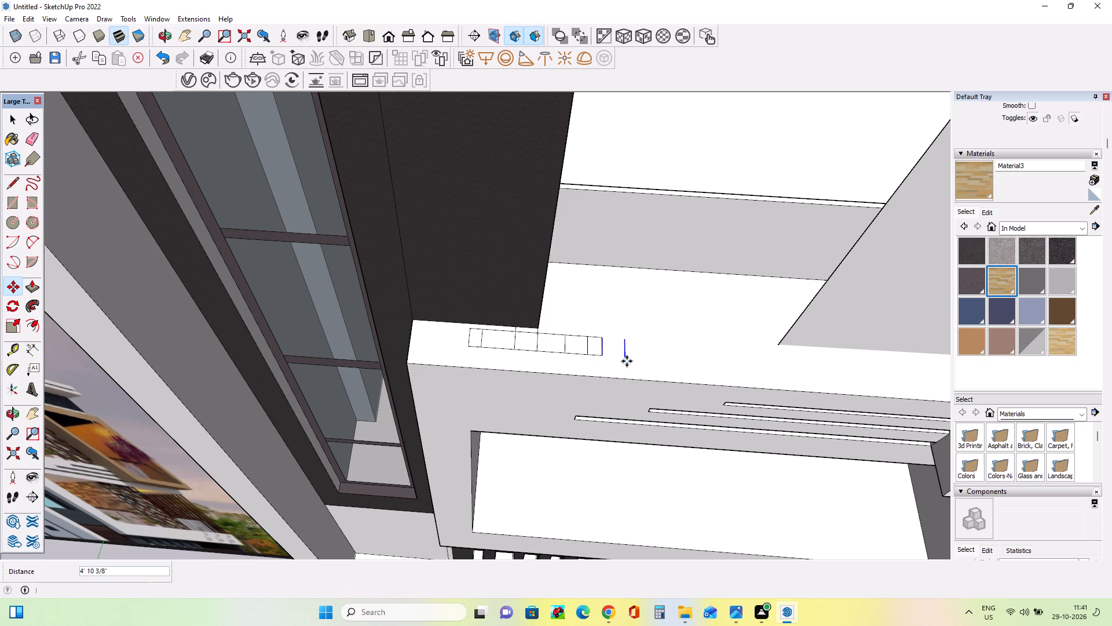
middle_click_drag(645, 386, 663, 418)
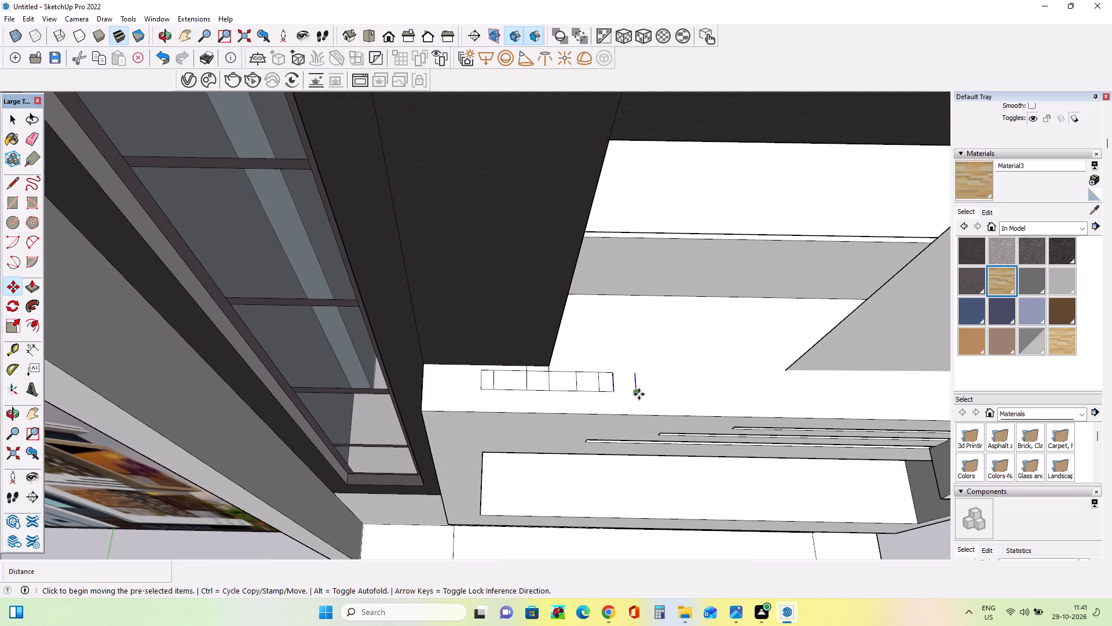
left_click(639, 394)
left_click(670, 396)
middle_click_drag(548, 399, 521, 355)
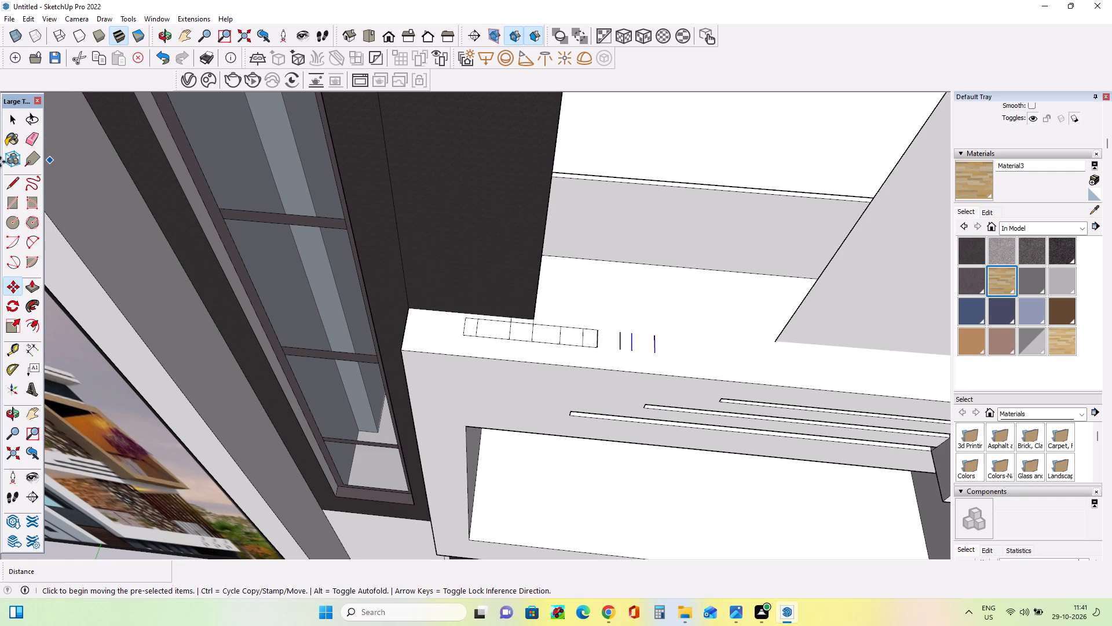
Draw lines joining both ends of the copied edges to the ledge rectangle, closing the added slat bases and gaps.
left_click(11, 185)
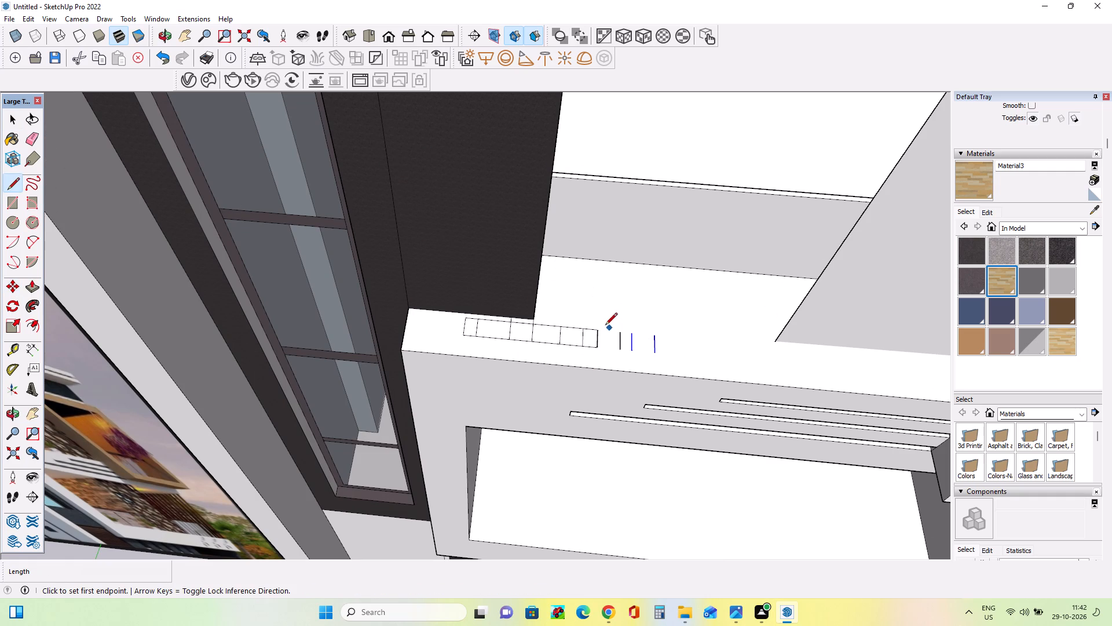
left_click(600, 332)
left_click(622, 334)
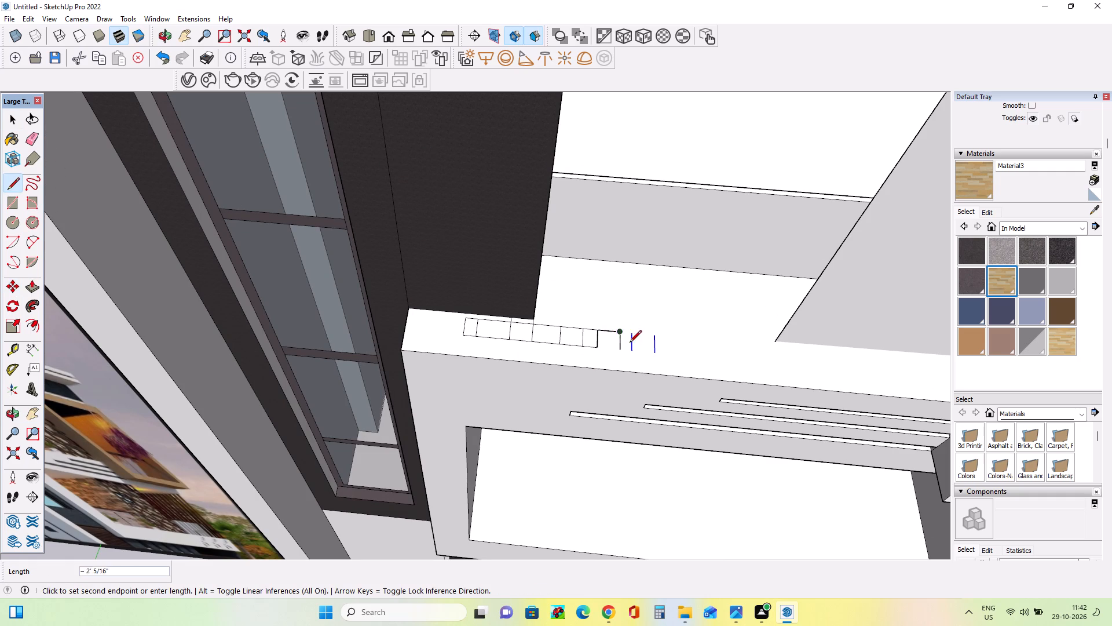
left_click(656, 337)
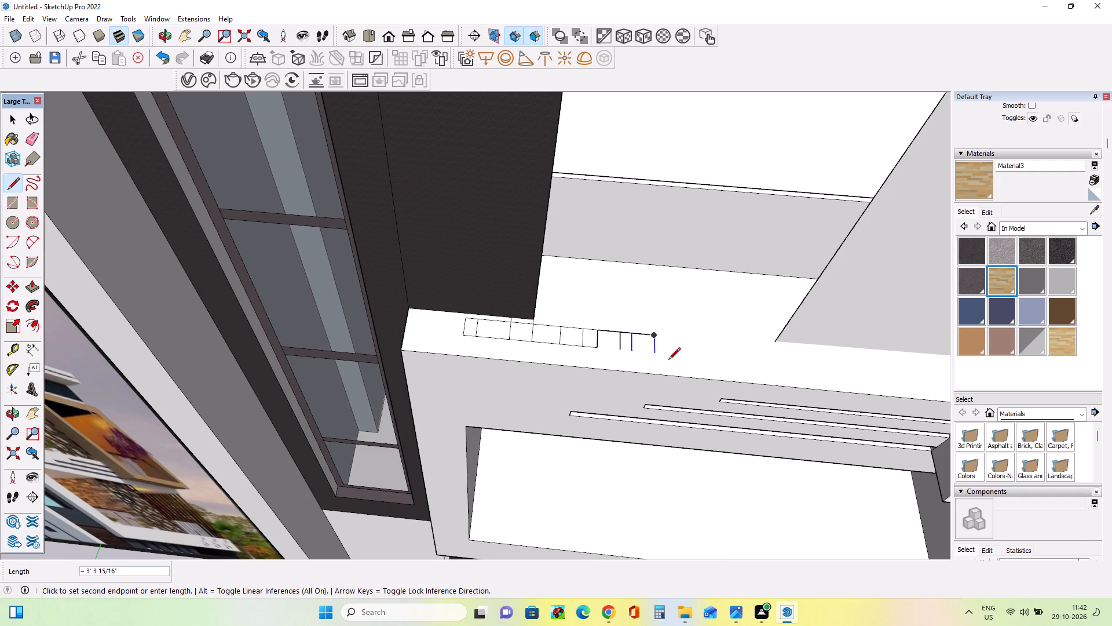
left_click(656, 353)
left_click(599, 348)
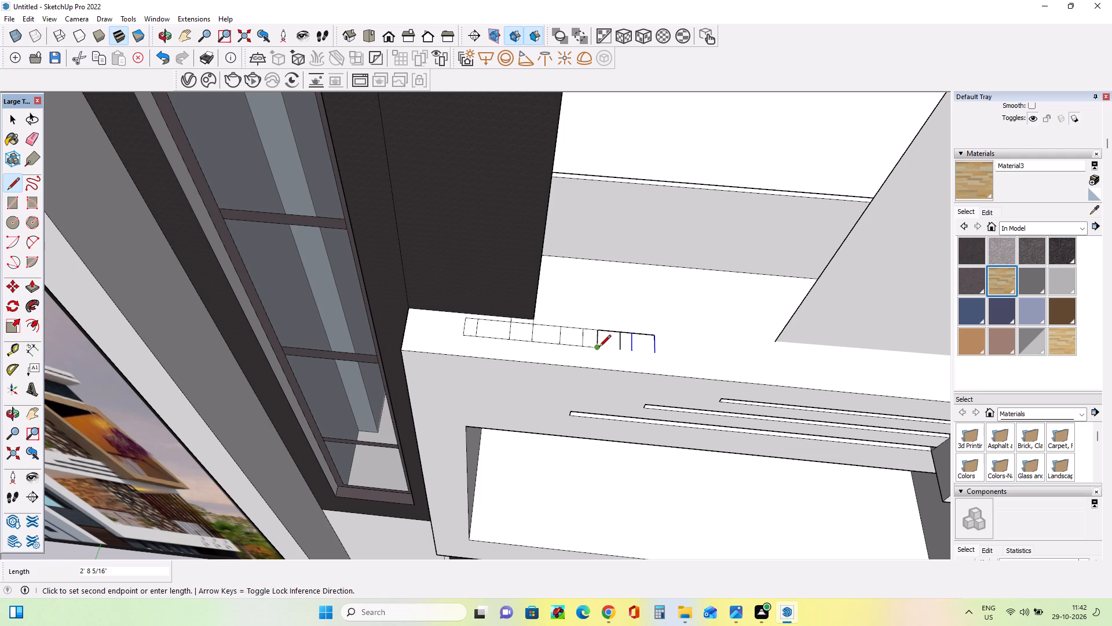
left_click(656, 353)
middle_click_drag(663, 371, 681, 383)
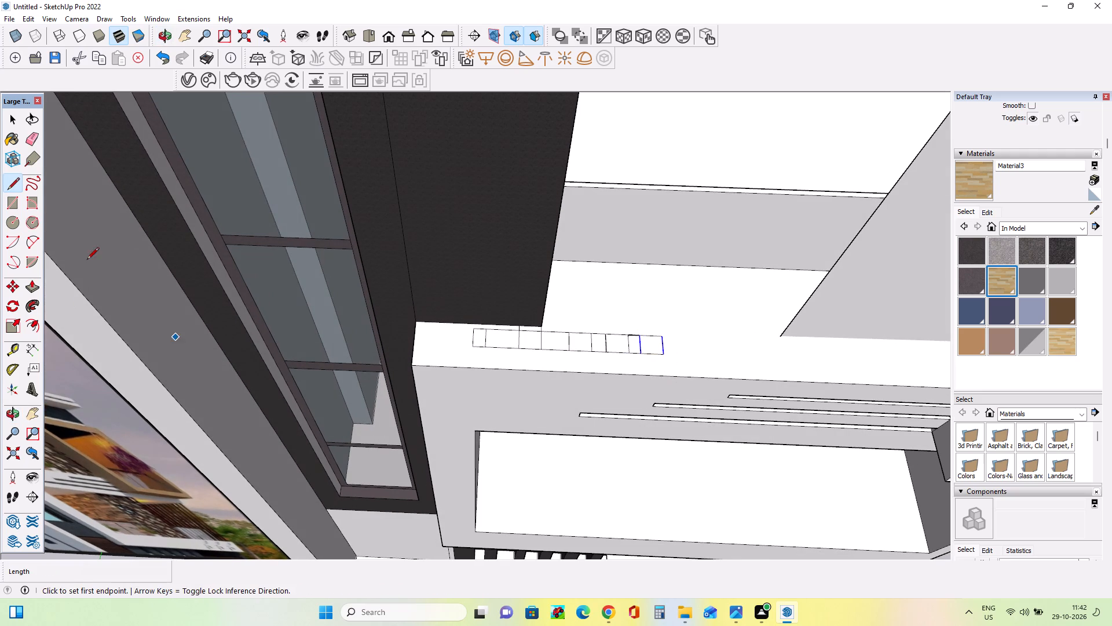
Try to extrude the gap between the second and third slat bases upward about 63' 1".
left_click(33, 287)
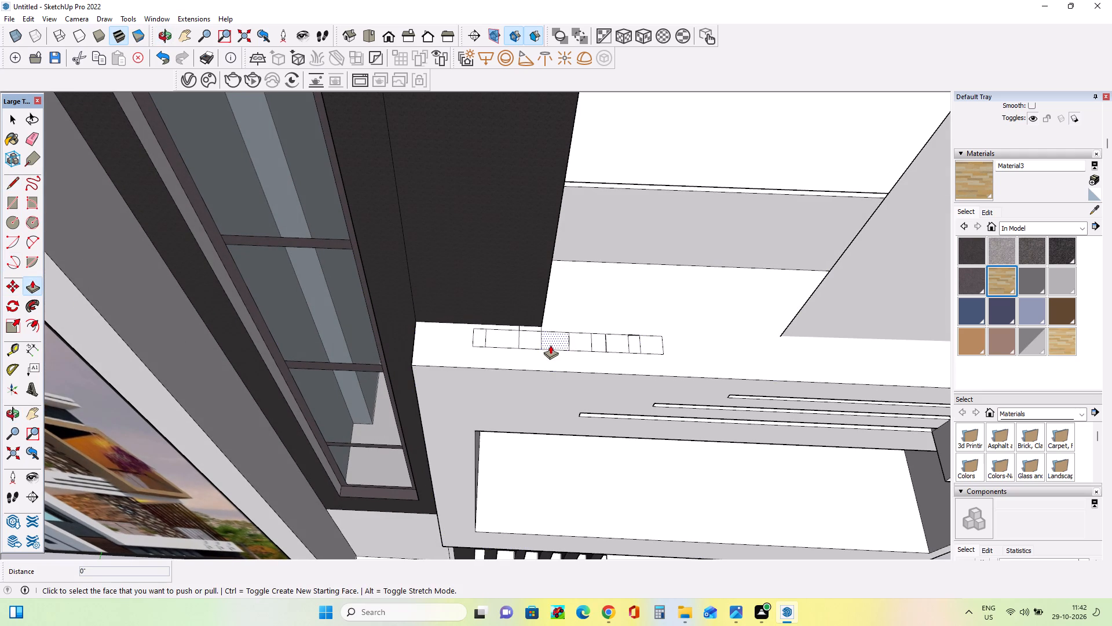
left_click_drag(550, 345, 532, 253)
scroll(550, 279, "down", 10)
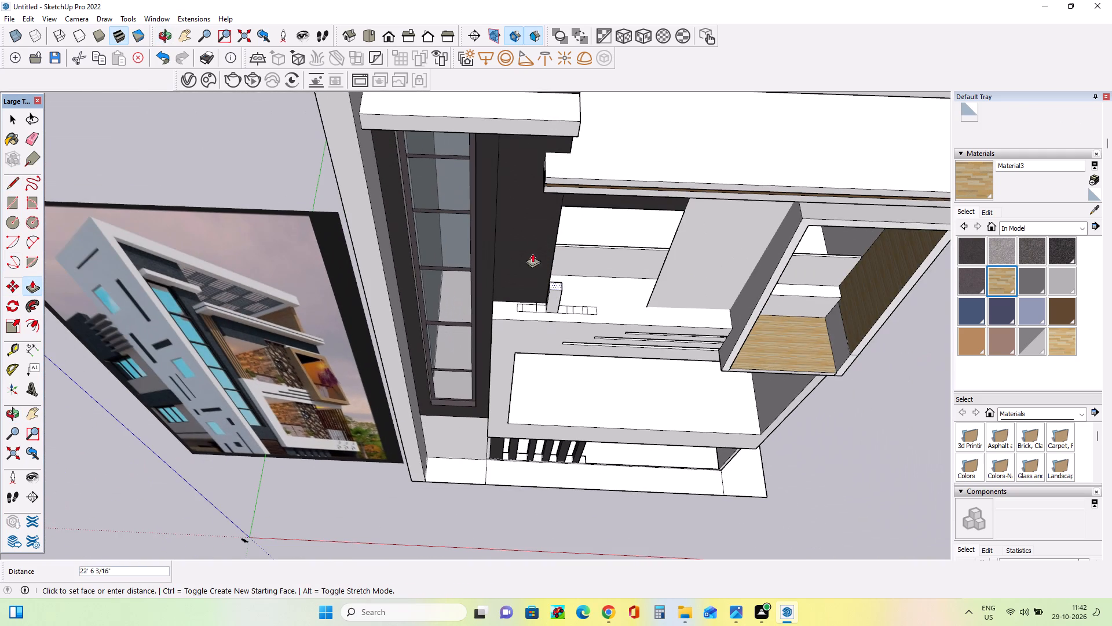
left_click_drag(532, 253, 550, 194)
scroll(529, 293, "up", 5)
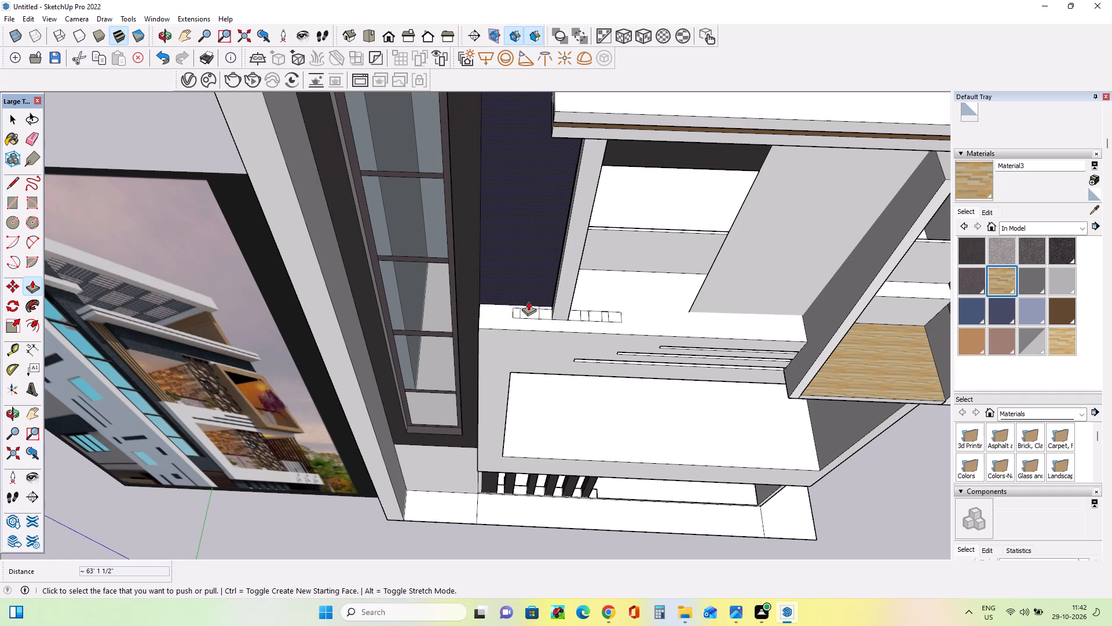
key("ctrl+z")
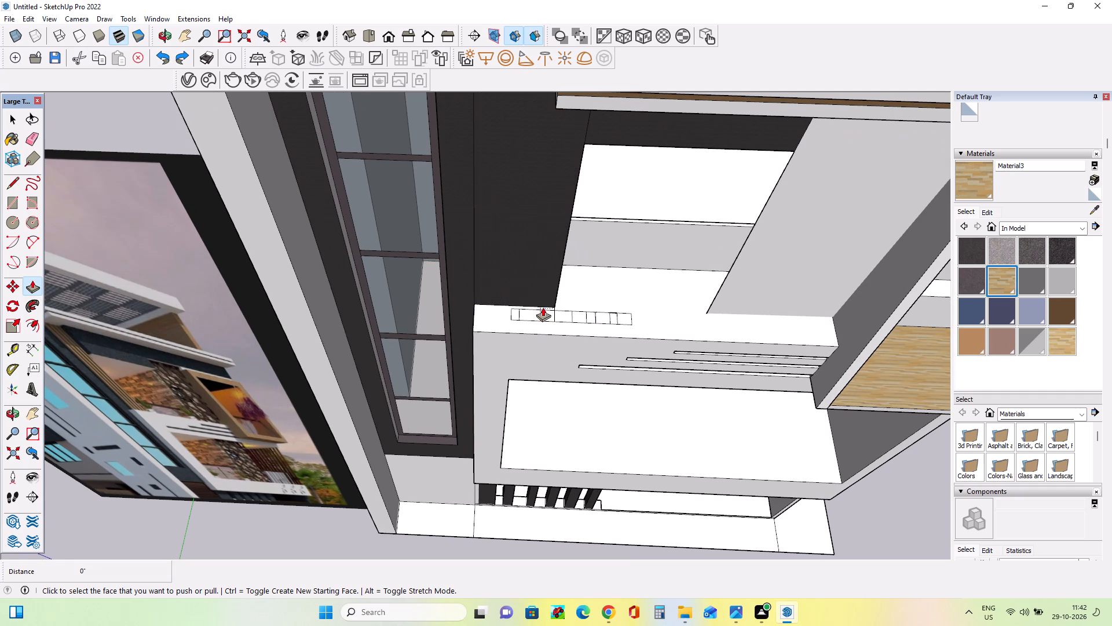
Extrude the second slat base upward about 58' 3" into a vertical slat reaching the projecting canopy band.
left_click_drag(547, 314, 558, 167)
scroll(559, 188, "down", 4)
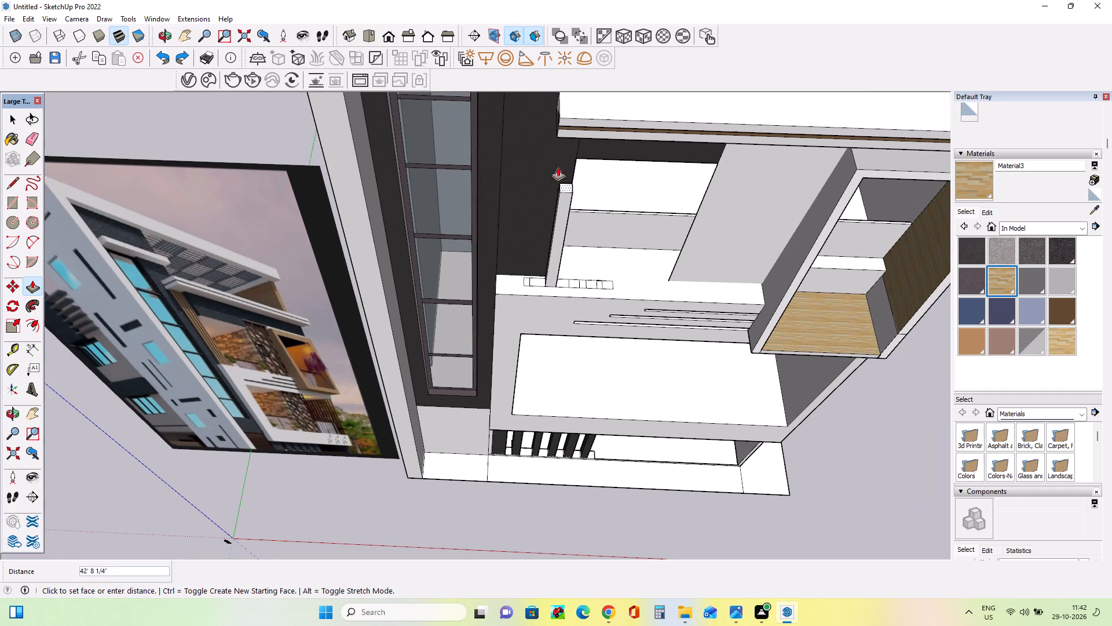
left_click_drag(558, 167, 569, 133)
scroll(543, 102, "up", 2)
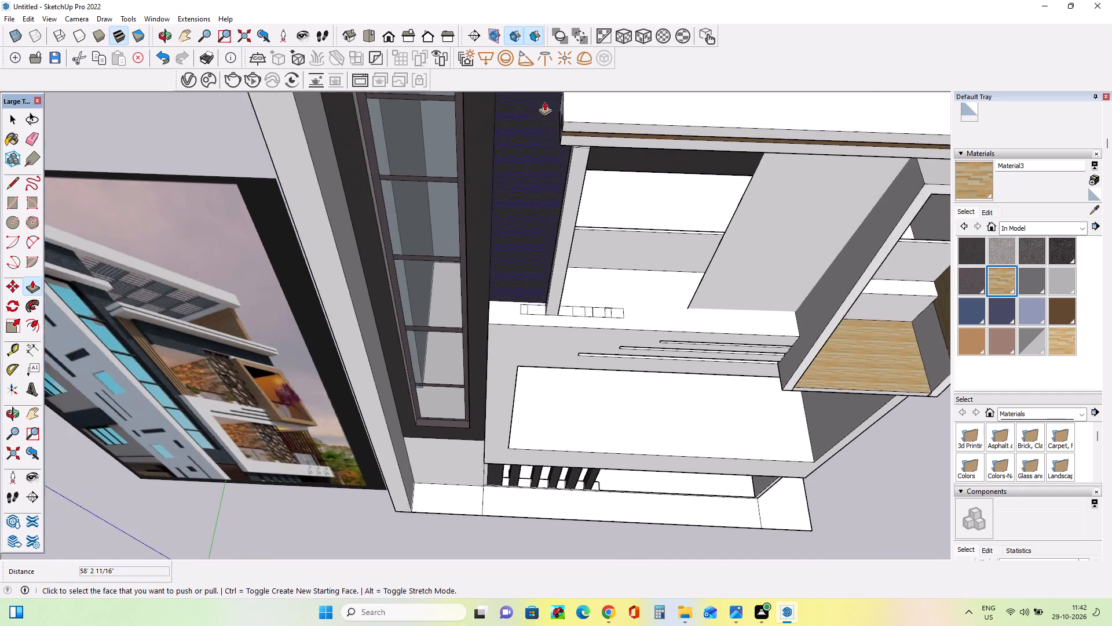
Extrude the third slat base upward about 68' 6" into a vertical slat running up to the canopy.
scroll(544, 101, "up", 10)
scroll(590, 153, "up", 1)
middle_click_drag(590, 153, 591, 155)
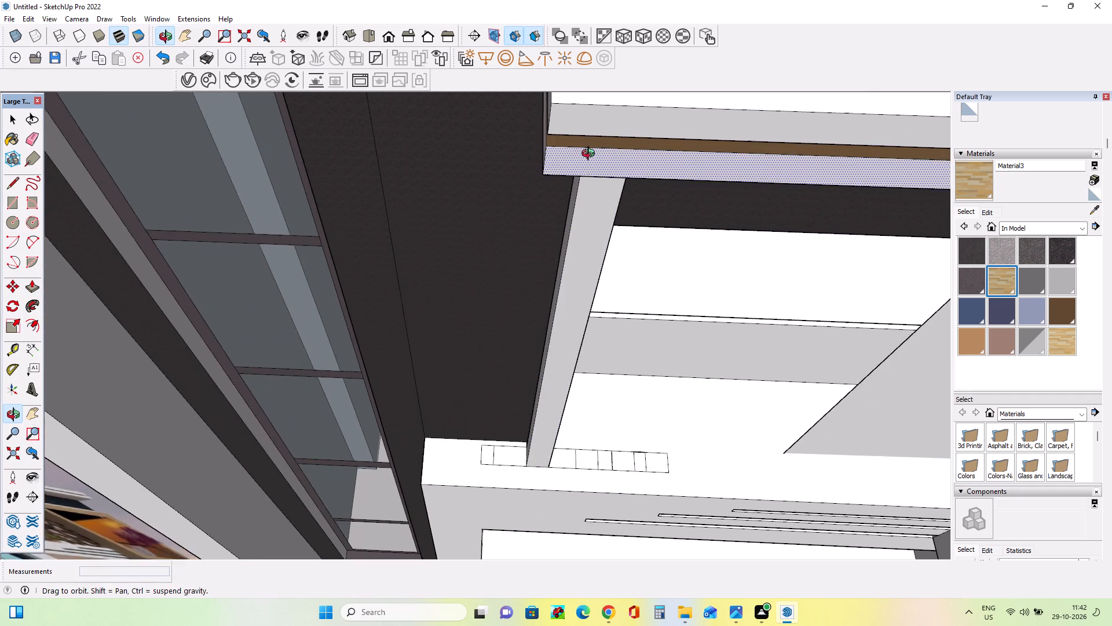
middle_click_drag(591, 155, 595, 190)
scroll(586, 196, "up", 7)
scroll(535, 184, "down", 6)
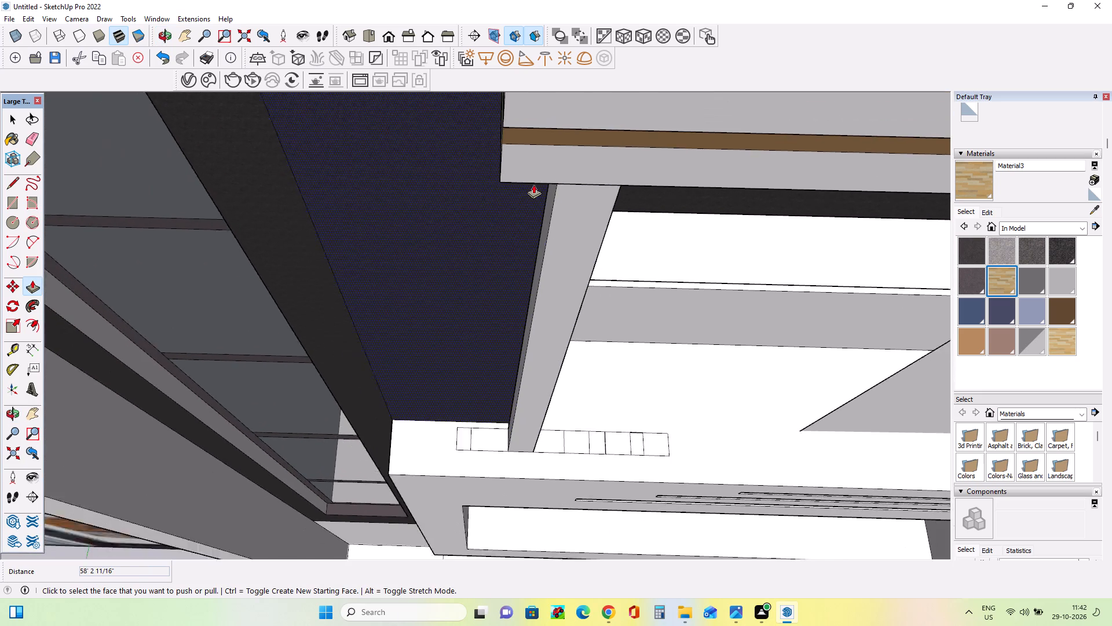
scroll(533, 184, "down", 6)
scroll(543, 252, "down", 4)
scroll(546, 303, "down", 8)
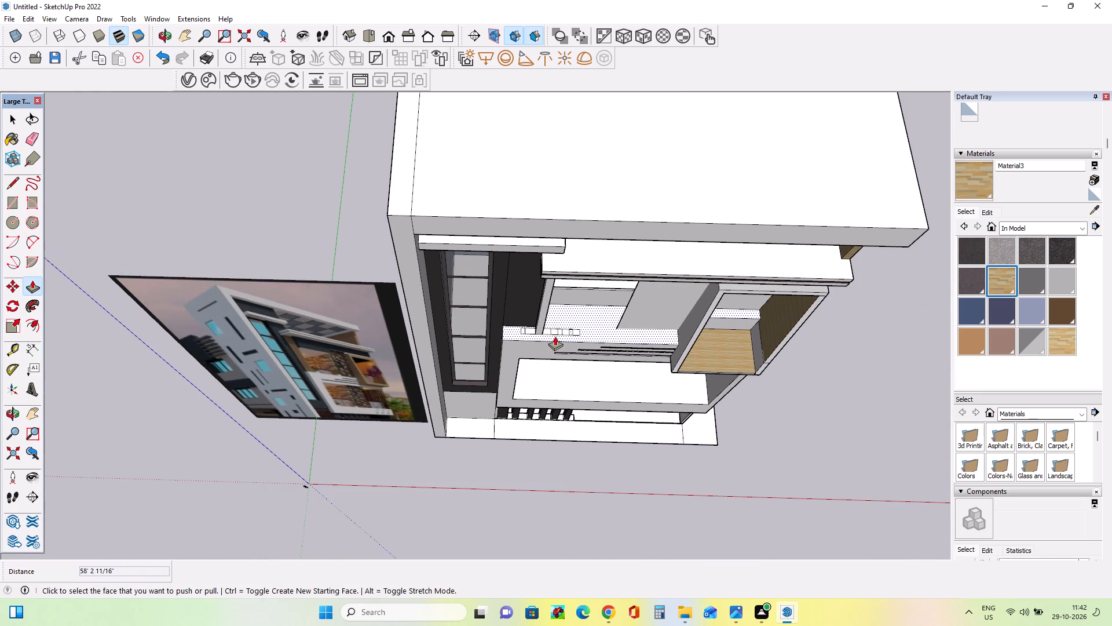
left_click_drag(557, 332, 560, 259)
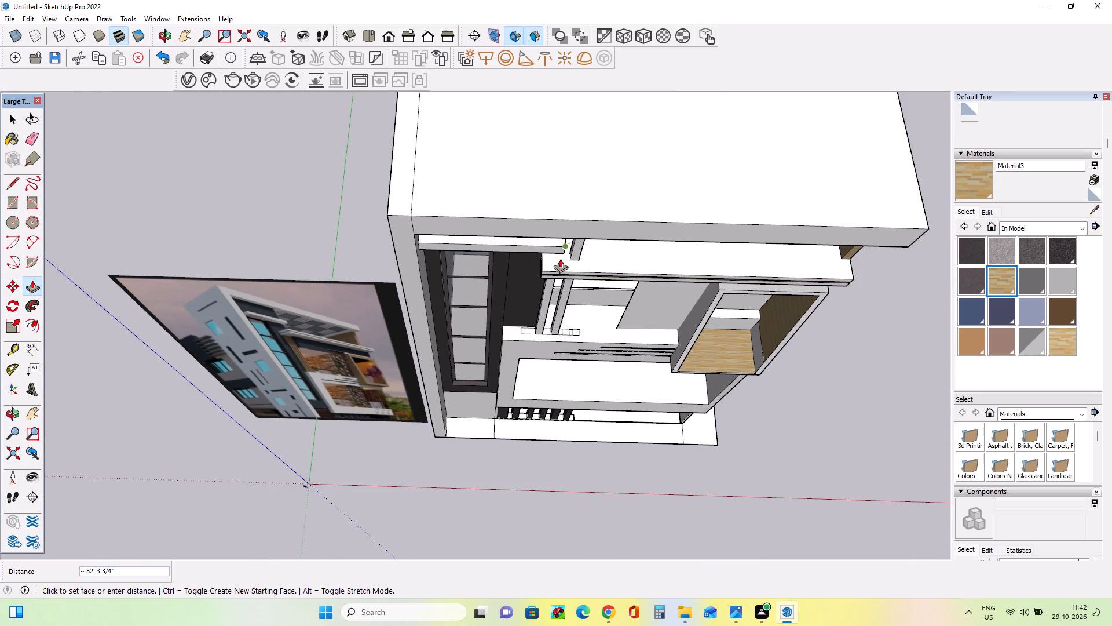
left_click_drag(560, 259, 562, 275)
scroll(588, 234, "up", 4)
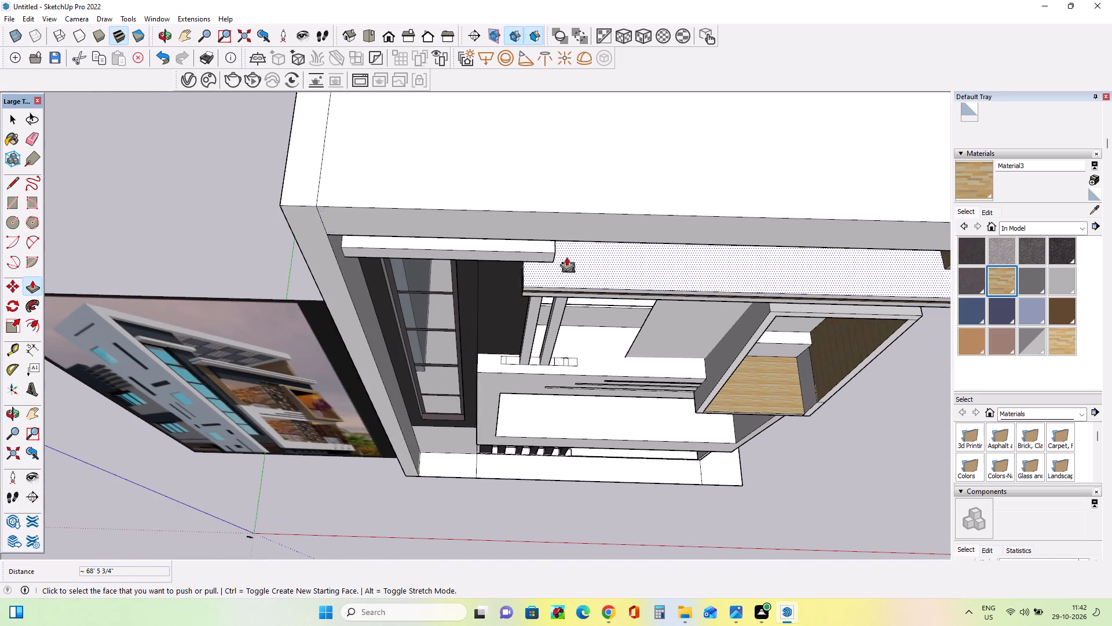
Undo the last slat extrusion and extrude the third slat base upward about 62' 2" to the underside of the canopy.
middle_click_drag(562, 268, 540, 108)
left_click(539, 205)
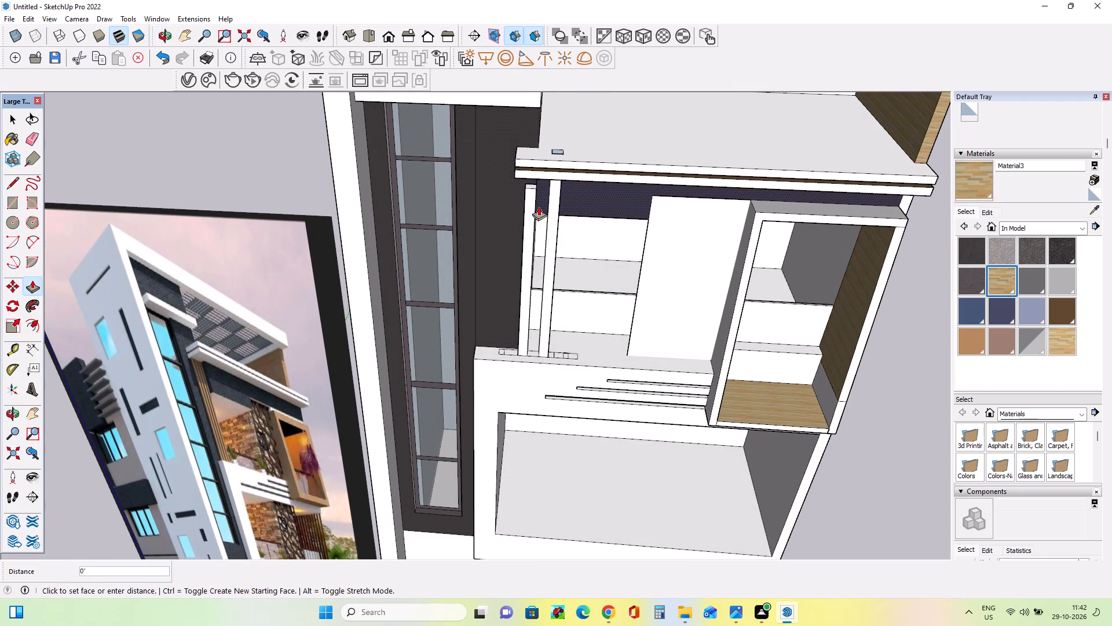
key("ctrl+z")
scroll(544, 354, "up", 2)
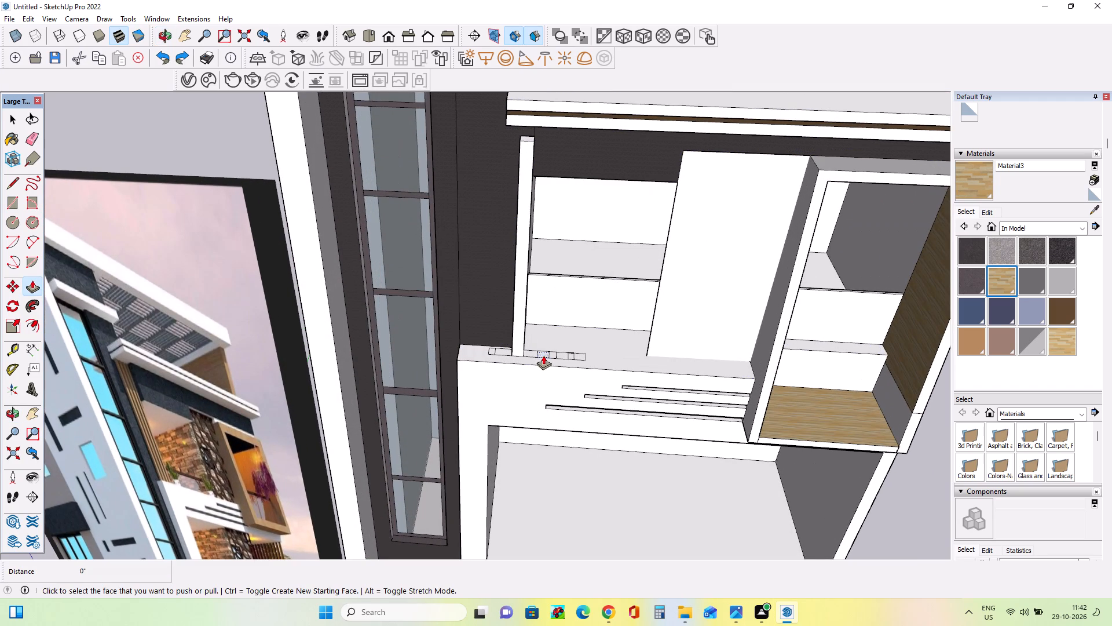
left_click_drag(543, 355, 557, 122)
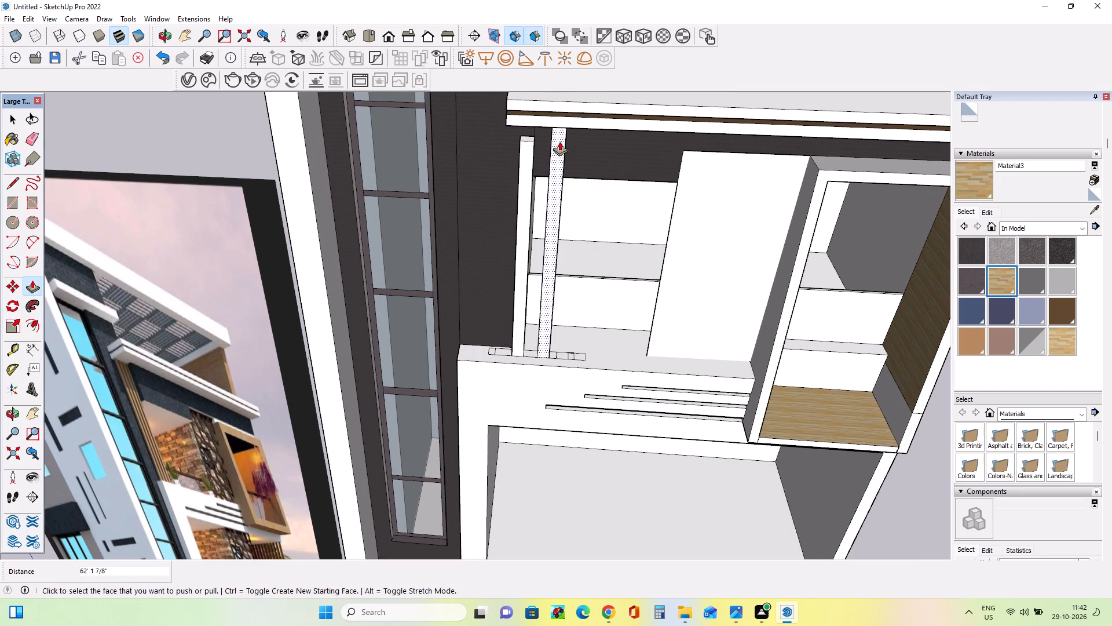
Extend the top of the leftmost standing slat upward about 4' 4" to meet the canopy.
middle_click_drag(568, 151, 649, 126)
scroll(509, 115, "up", 3)
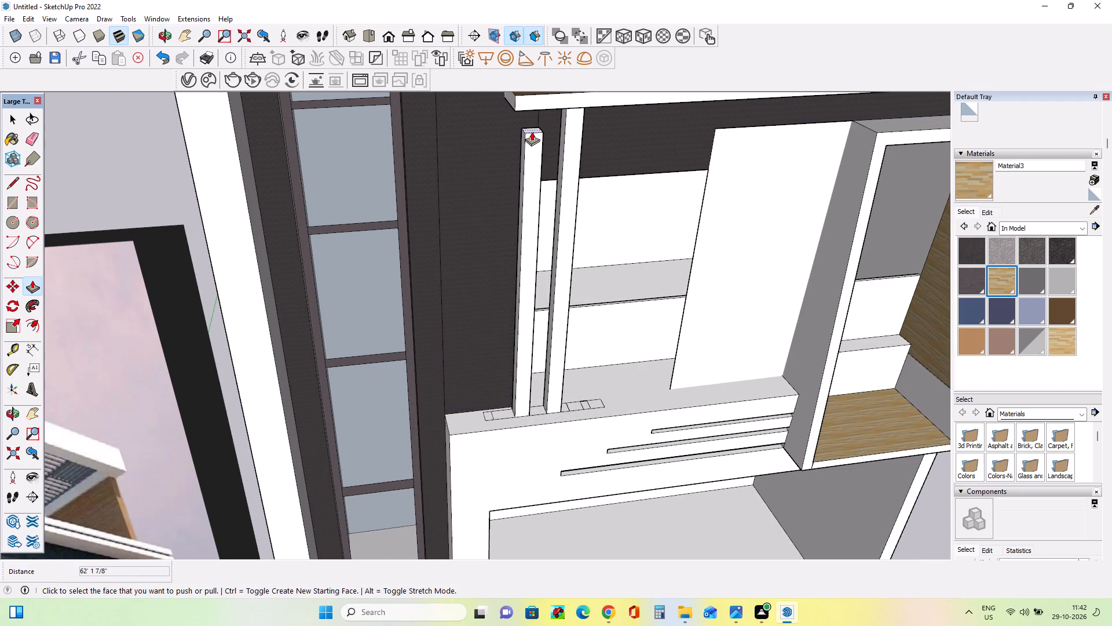
left_click_drag(532, 132, 530, 104)
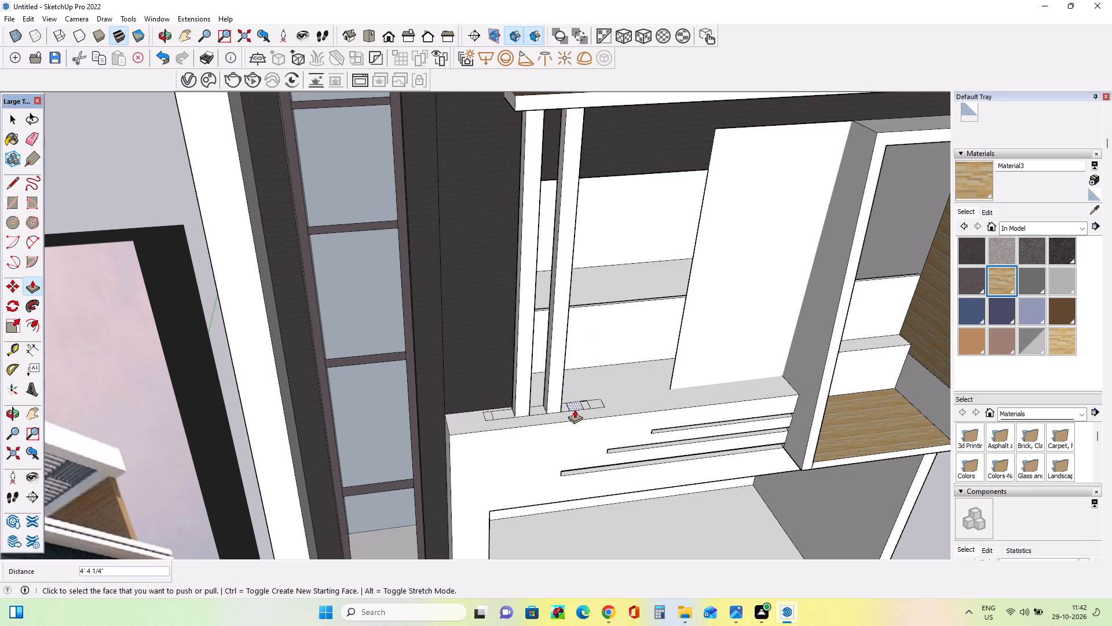
Extrude the fourth slat base upward about 62' 4" into a vertical slat reaching the canopy.
left_click_drag(575, 409, 594, 186)
scroll(573, 333, "down", 4)
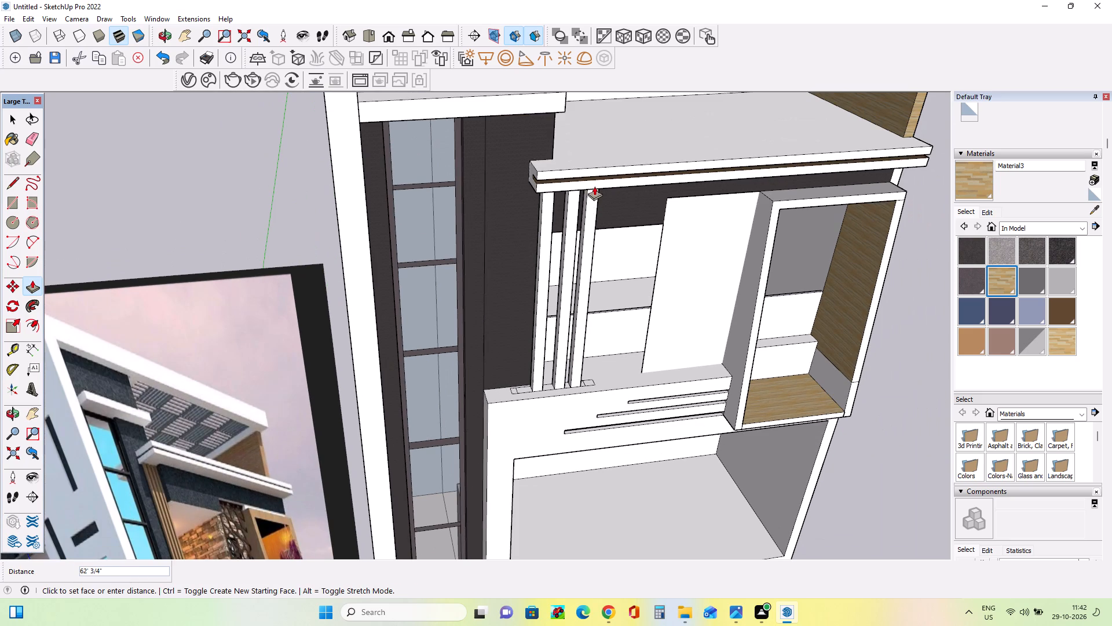
left_click_drag(594, 186, 594, 185)
Extrude the last slat base at the far end of the ledge rectangle upward about 62' 2" to the canopy.
middle_click_drag(632, 329, 498, 350)
scroll(570, 418, "up", 2)
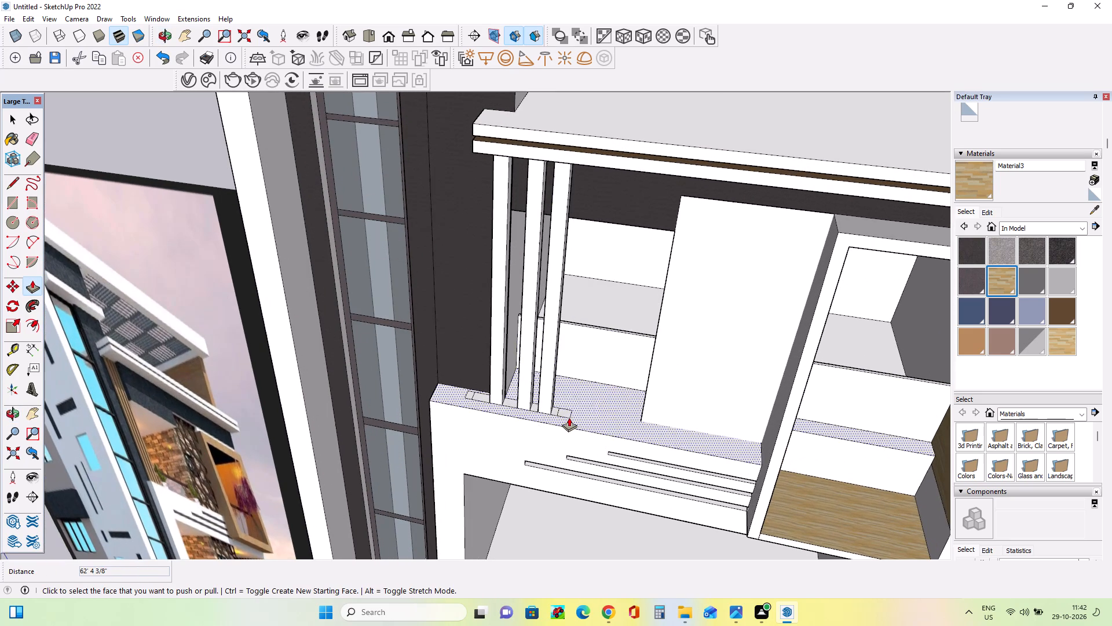
left_click_drag(567, 416, 602, 161)
Examine the spacing and thickness of the upper balcony slats from several angles alongside the reference image.
middle_click_drag(559, 326, 601, 358)
scroll(511, 359, "up", 2)
middle_click_drag(508, 369, 453, 364)
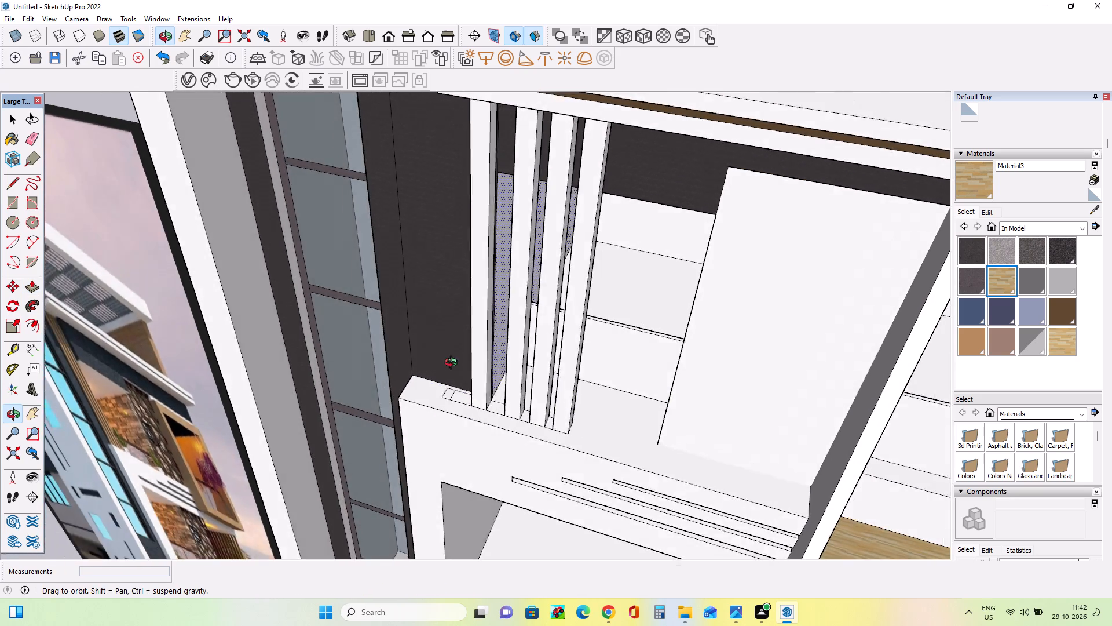
middle_click_drag(453, 364, 521, 354)
scroll(521, 354, "down", 9)
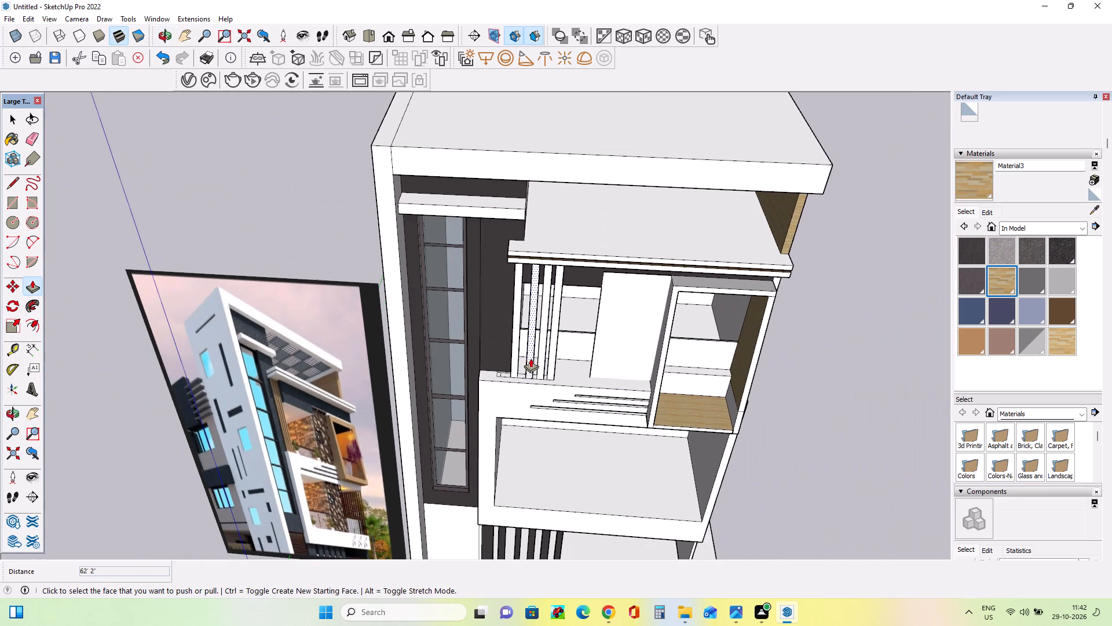
middle_click_drag(526, 354, 616, 272)
scroll(527, 289, "up", 1)
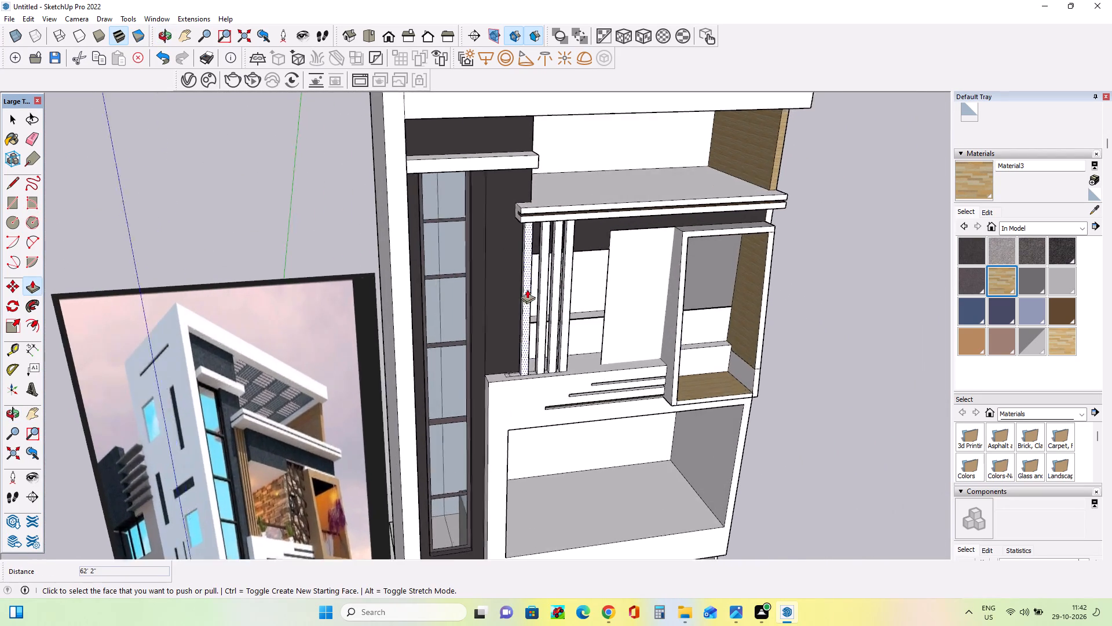
scroll(527, 289, "up", 5)
middle_click_drag(537, 341, 494, 315)
scroll(494, 315, "down", 8)
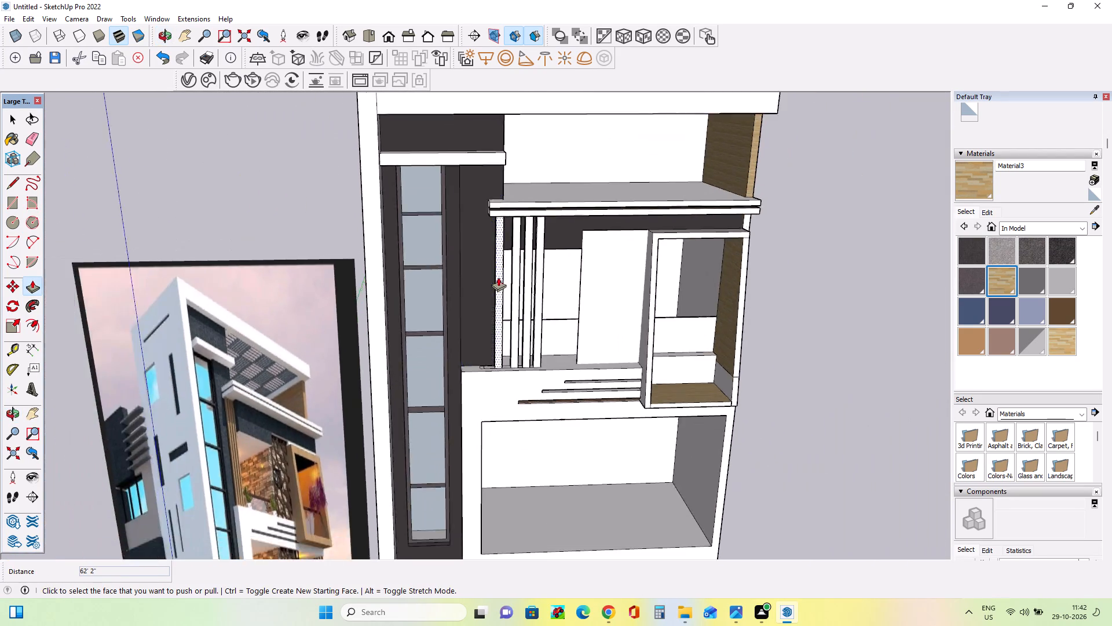
scroll(498, 277, "down", 8)
scroll(620, 290, "up", 6)
middle_click_drag(618, 273, 618, 258)
scroll(420, 261, "up", 3)
middle_click_drag(484, 264, 358, 286)
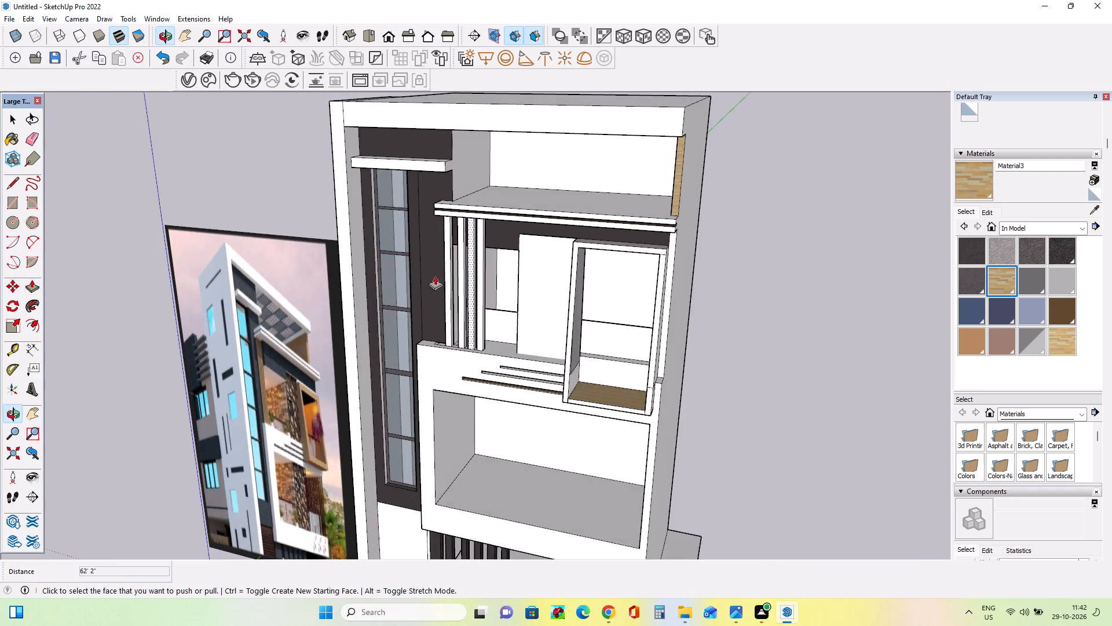
Push the inner side face of the leftmost standing slat inward to make the slat thinner.
scroll(488, 273, "up", 7)
left_click(441, 296)
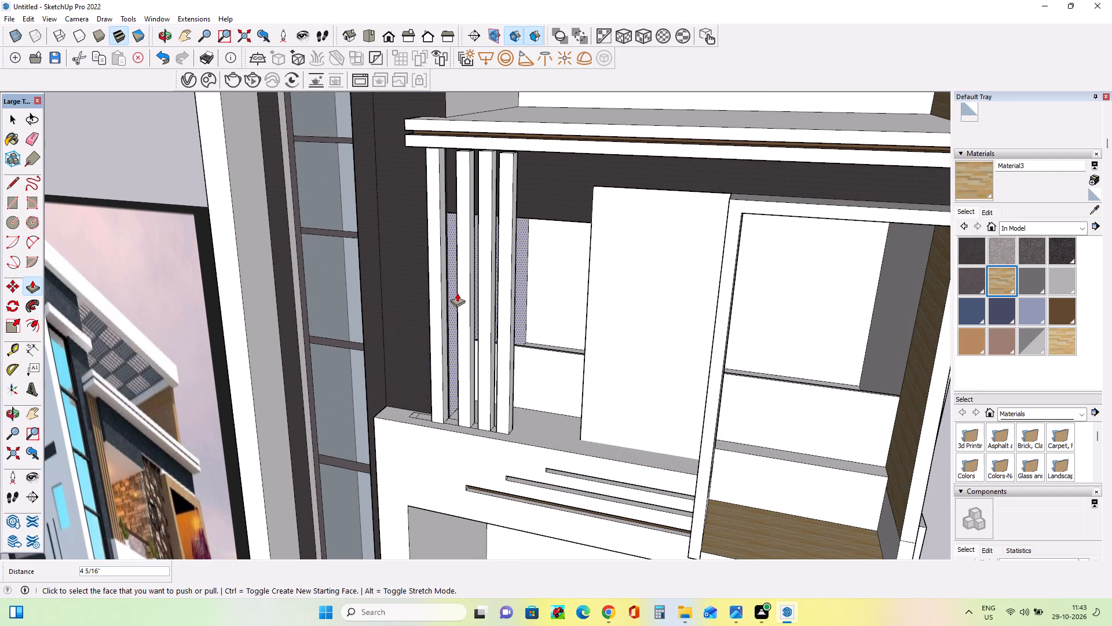
key("ctrl+z")
scroll(447, 300, "up", 5)
left_click_drag(445, 303, 437, 304)
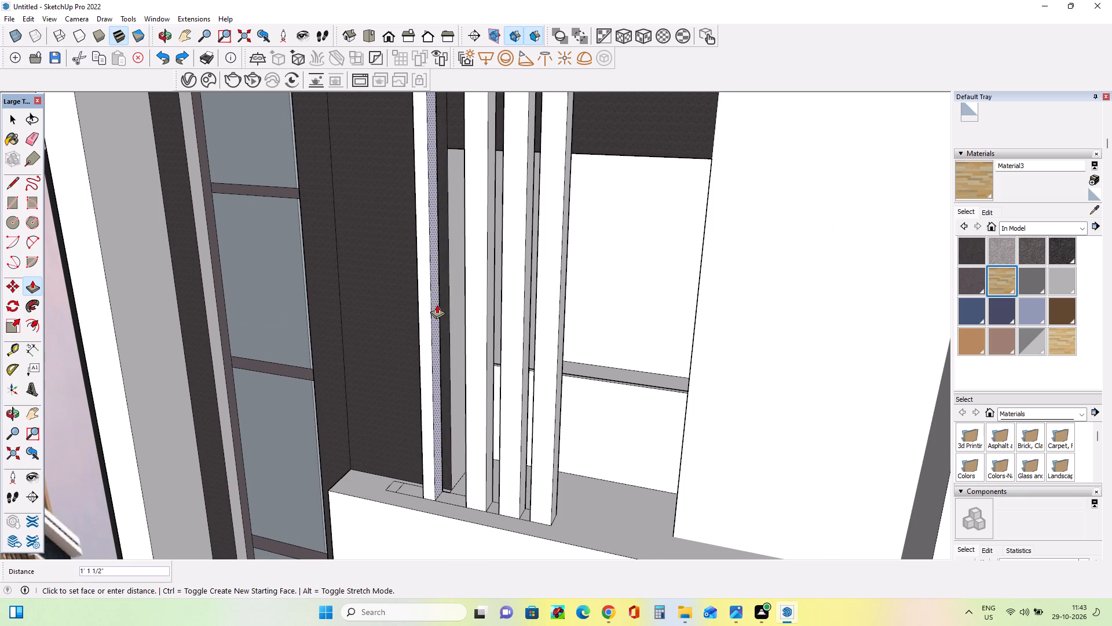
left_click_drag(437, 304, 432, 305)
Shift the second standing slat toward the leftmost one by pulling out its near side and pushing in its far side about 4' 10".
middle_click_drag(492, 342, 737, 390)
left_click_drag(543, 388, 539, 390)
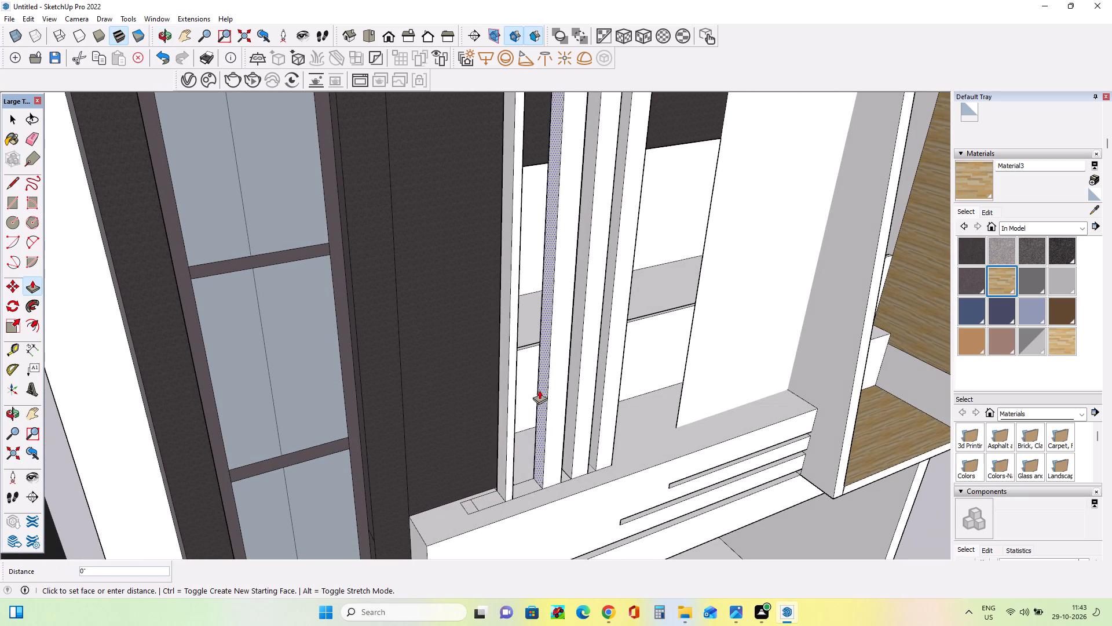
left_click_drag(539, 390, 522, 395)
middle_click_drag(657, 421, 649, 420)
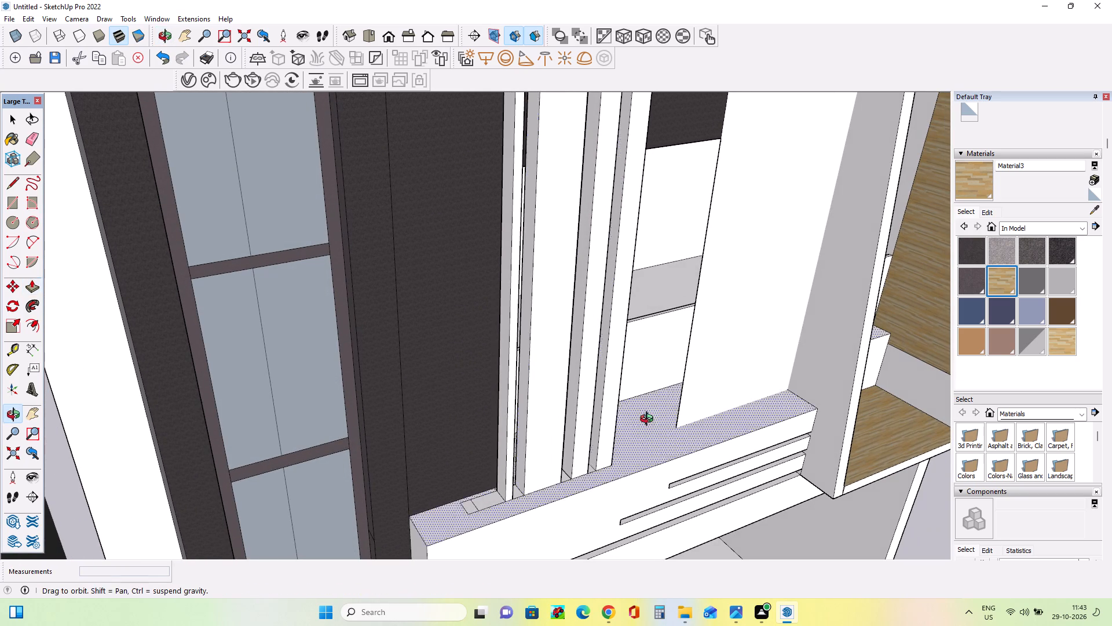
middle_click_drag(649, 420, 341, 395)
left_click_drag(378, 402, 364, 395)
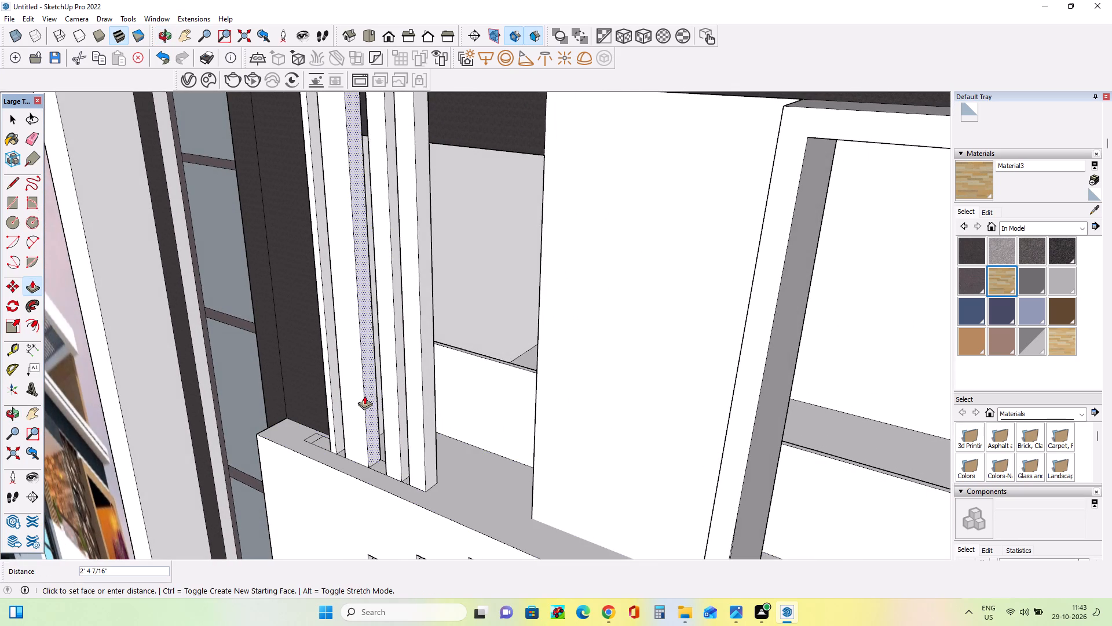
left_click_drag(364, 395, 353, 390)
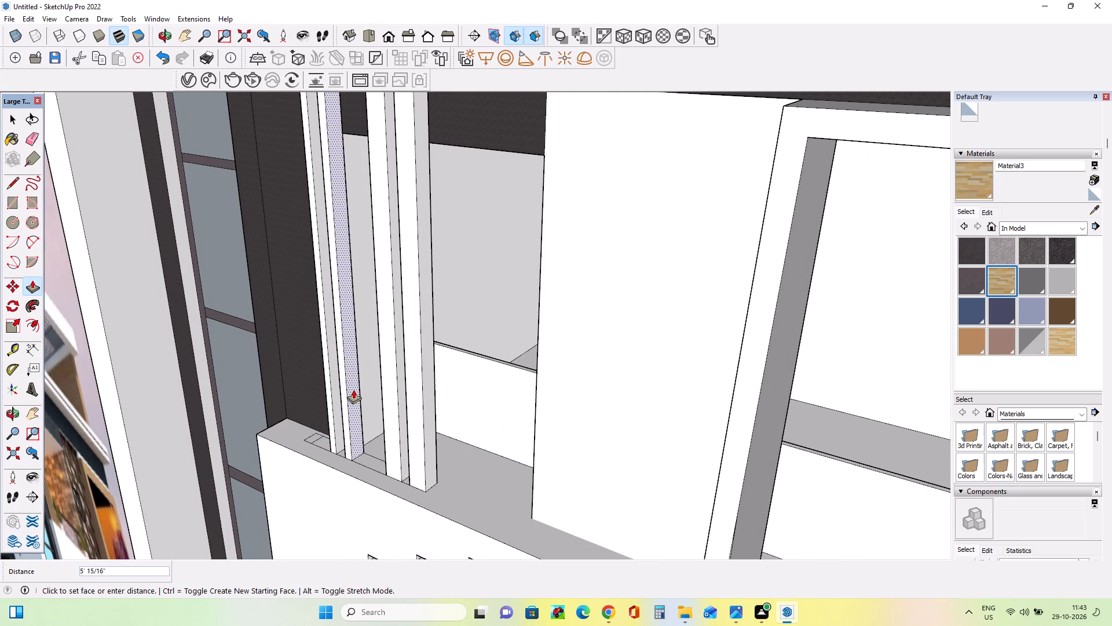
left_click_drag(353, 390, 354, 392)
Shift the third standing slat toward the second by pulling its near side out about 5' and pushing its far side in about 6' 4".
middle_click_drag(343, 410, 492, 385)
scroll(492, 385, "down", 2)
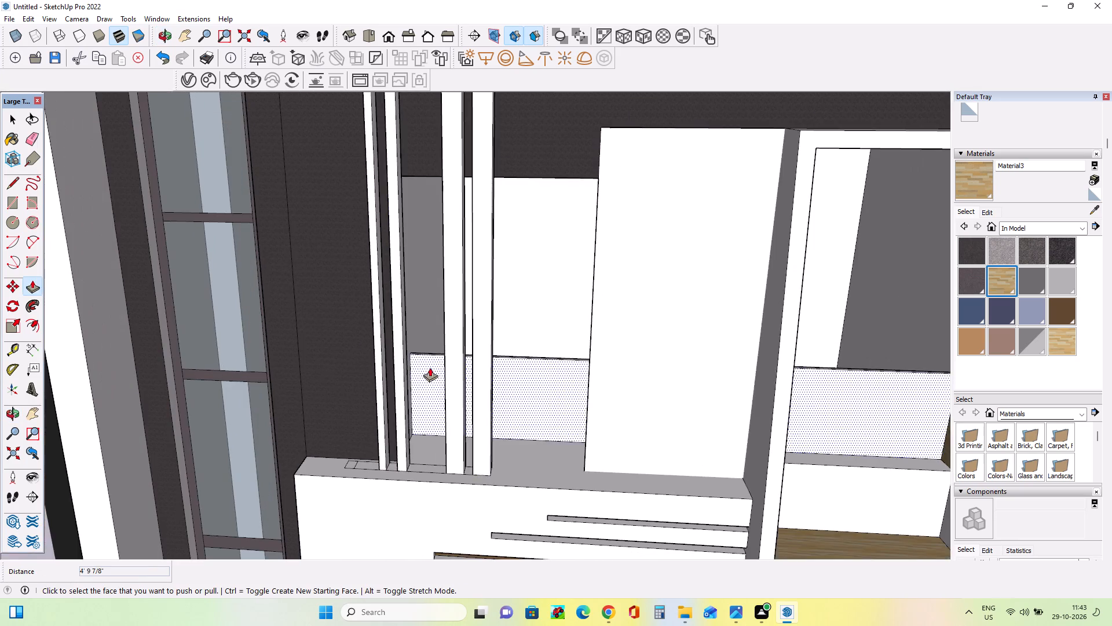
scroll(430, 367, "down", 12)
middle_click_drag(509, 321, 598, 359)
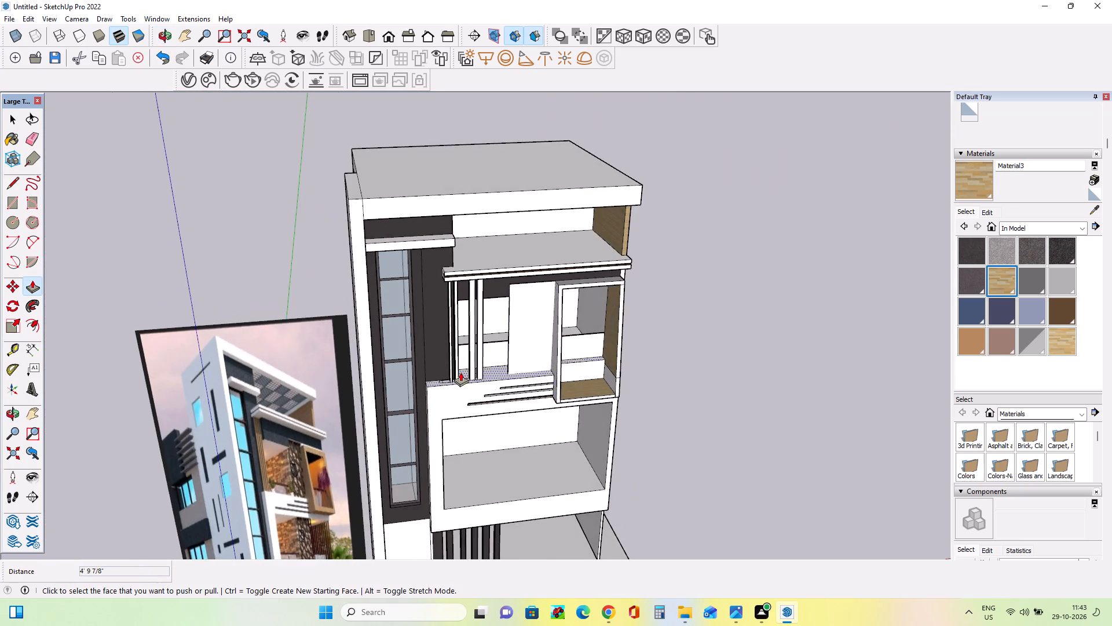
scroll(460, 372, "up", 13)
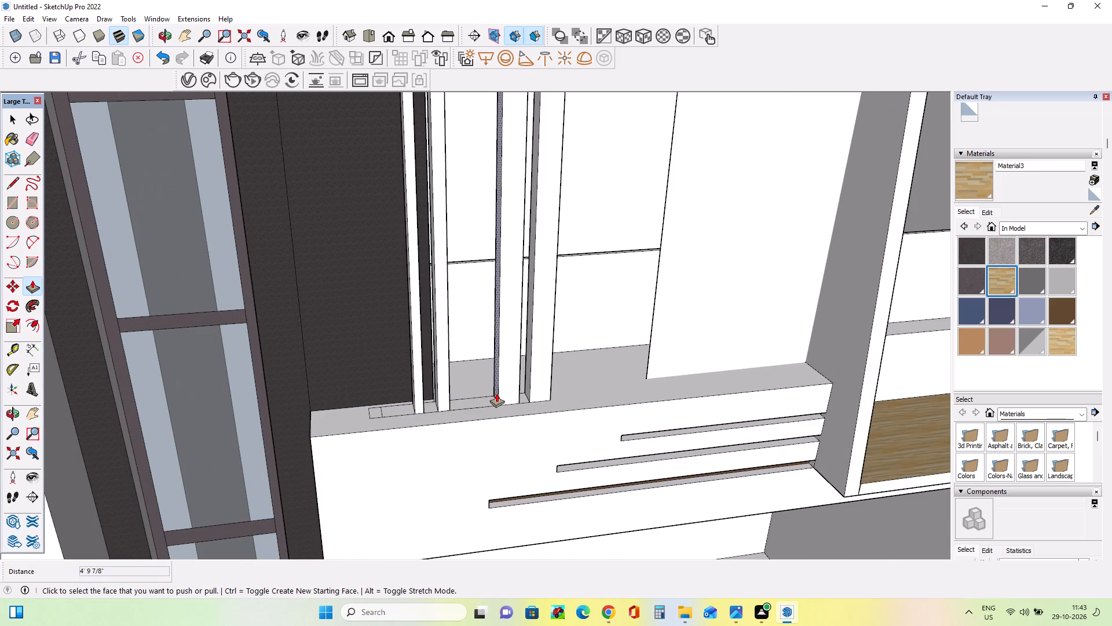
left_click_drag(498, 394, 460, 401)
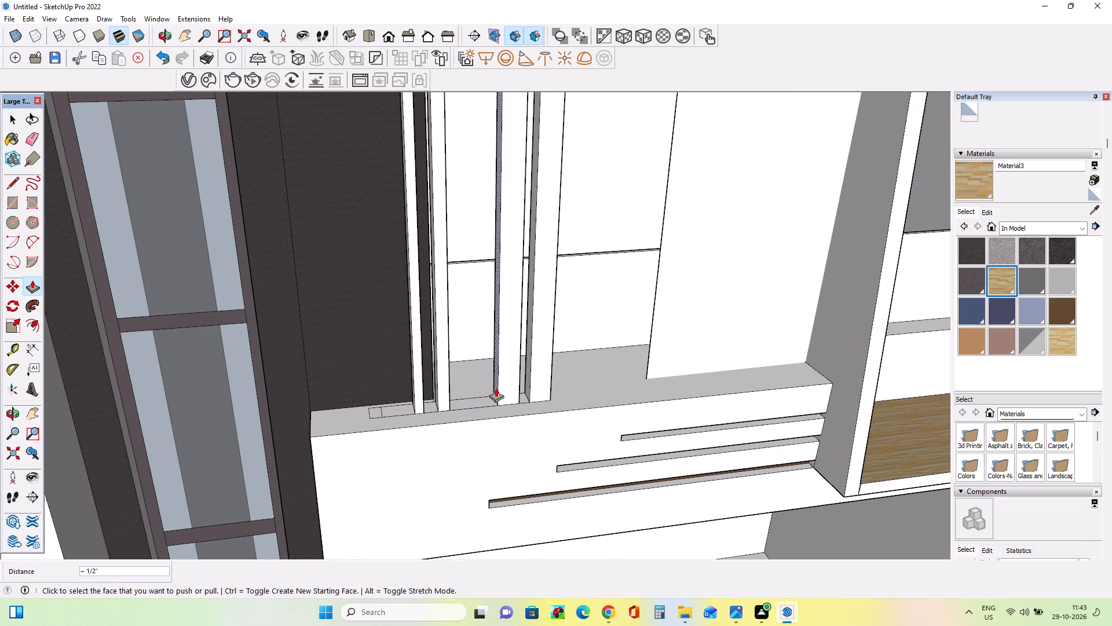
left_click_drag(496, 388, 460, 390)
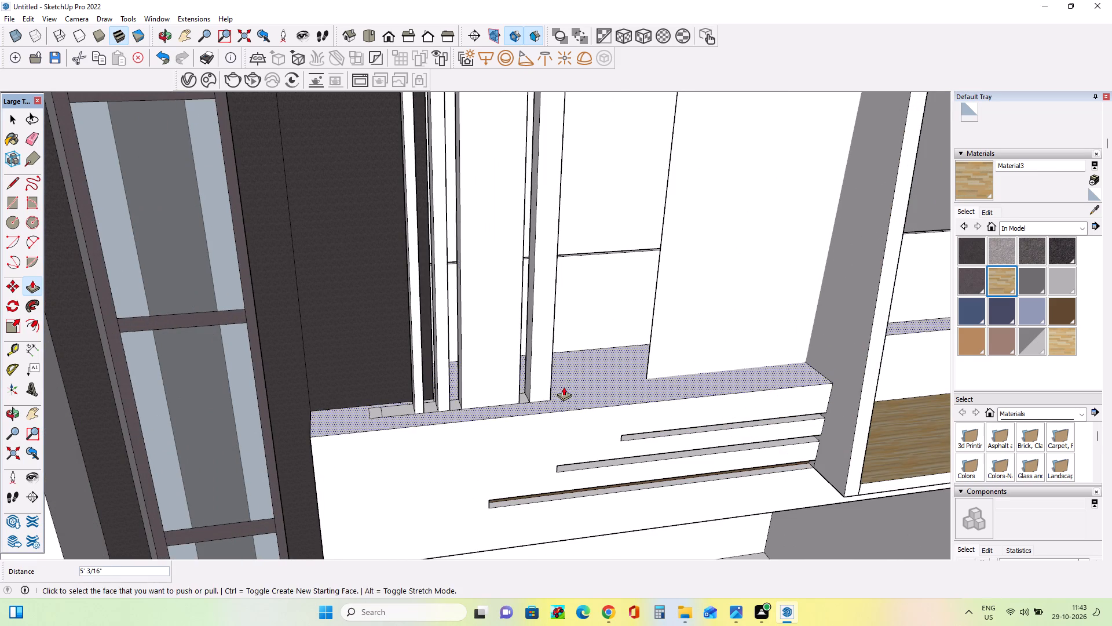
middle_click_drag(582, 378, 299, 378)
left_click_drag(438, 363, 424, 352)
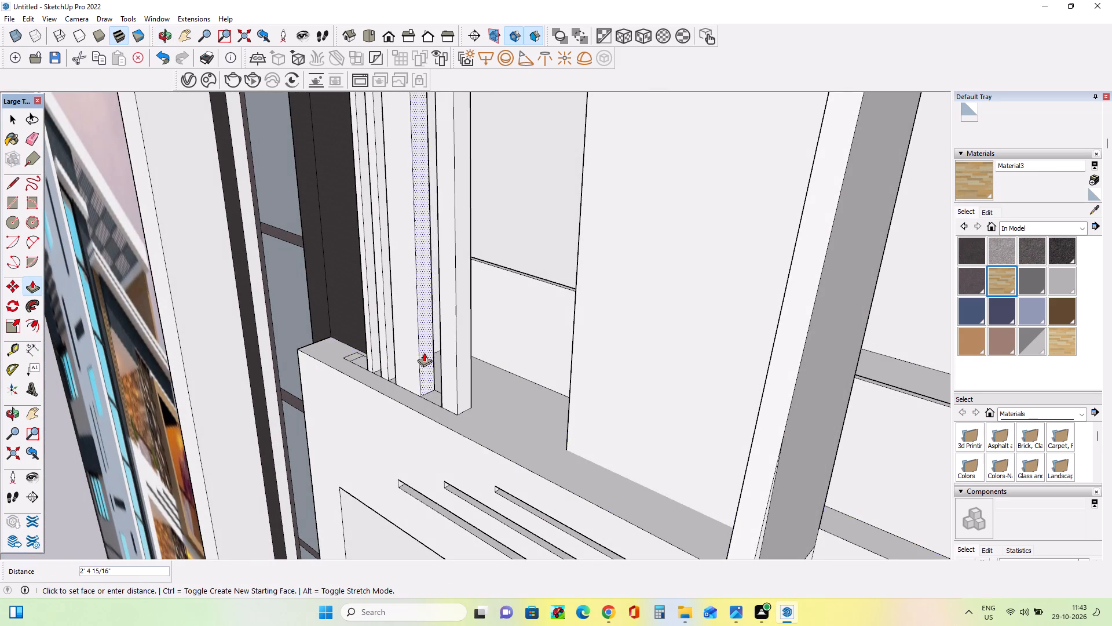
left_click_drag(424, 352, 410, 341)
Thin the second and third standing slats by pushing their far side faces in about 4" and 8" respectively.
middle_click_drag(459, 362, 776, 340)
scroll(489, 330, "up", 3)
middle_click_drag(499, 334, 474, 334)
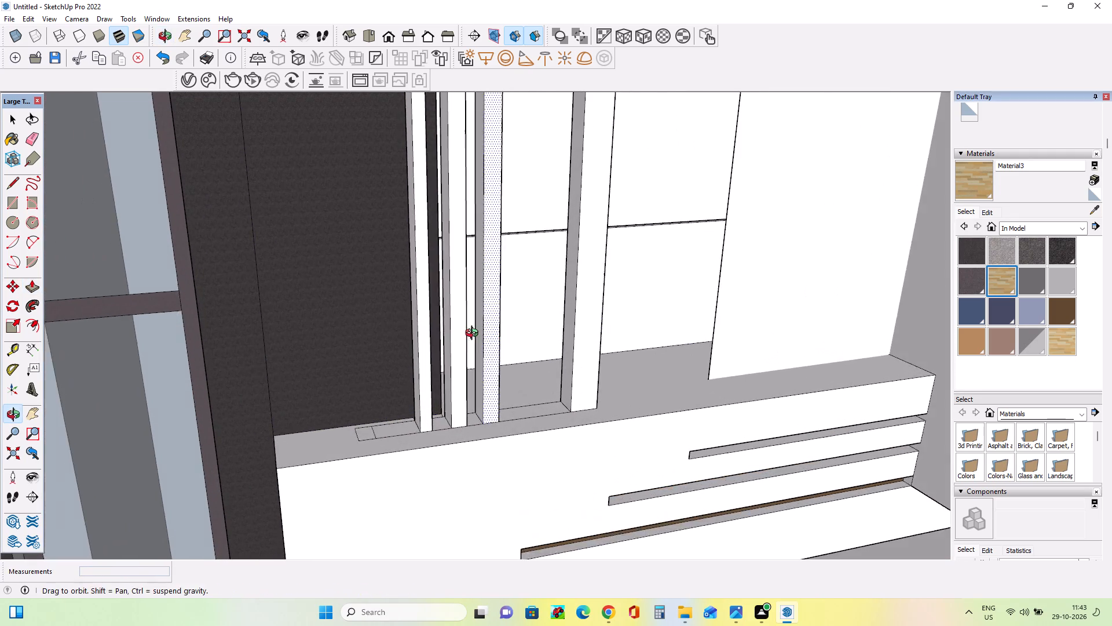
middle_click_drag(474, 334, 385, 340)
scroll(434, 336, "up", 6)
middle_click_drag(417, 343, 319, 367)
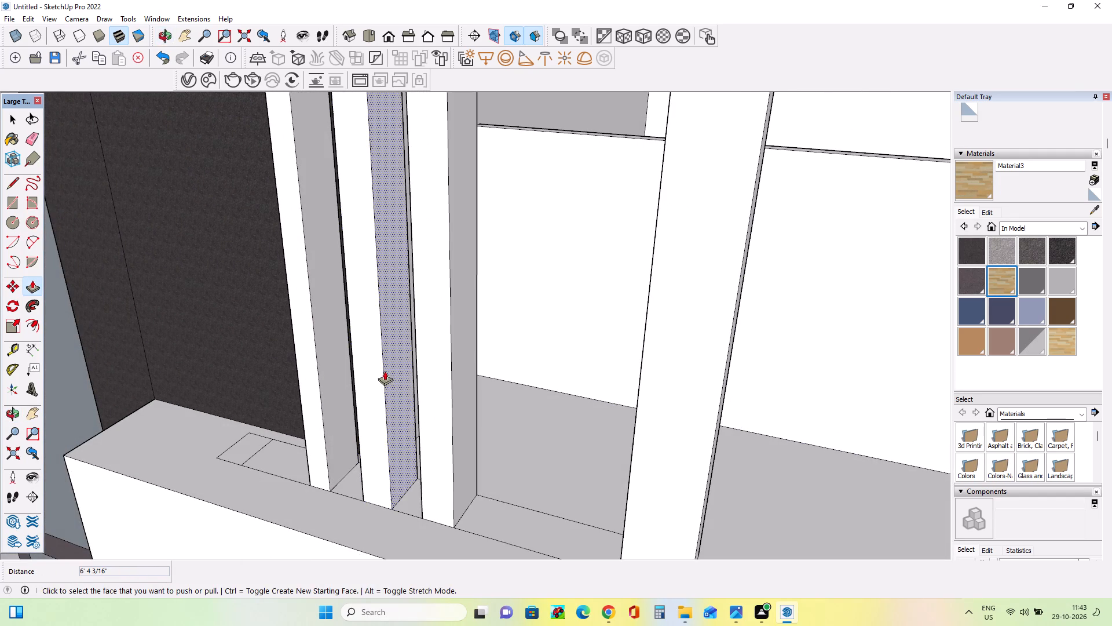
left_click_drag(386, 371, 379, 369)
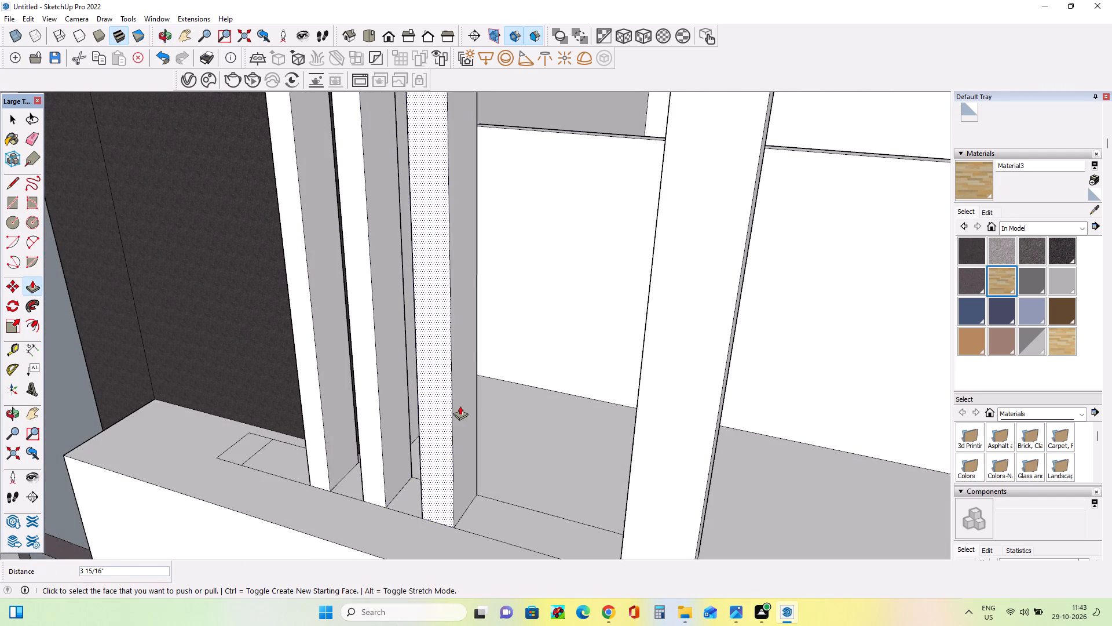
left_click_drag(459, 406, 445, 401)
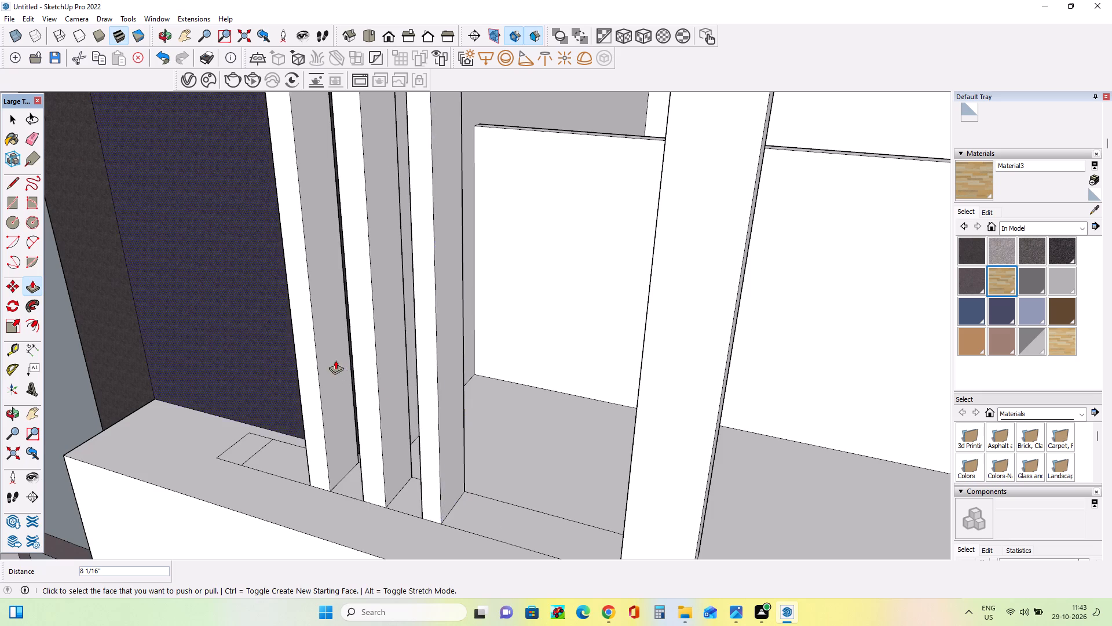
Shift the fourth standing slat toward the third by pulling its near side out about 7' 4" and pushing its far side in about 8' 10".
scroll(335, 360, "down", 20)
scroll(335, 360, "down", 4)
middle_click_drag(455, 325, 572, 226)
scroll(339, 296, "up", 8)
middle_click_drag(374, 301, 624, 352)
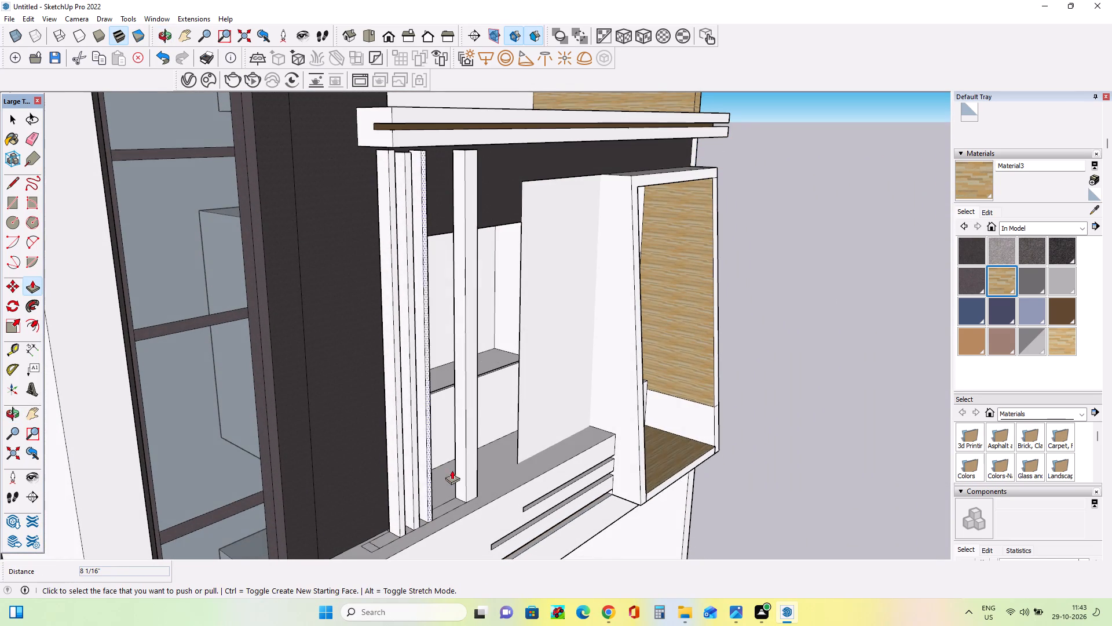
left_click_drag(465, 469, 438, 489)
middle_click_drag(524, 474, 119, 501)
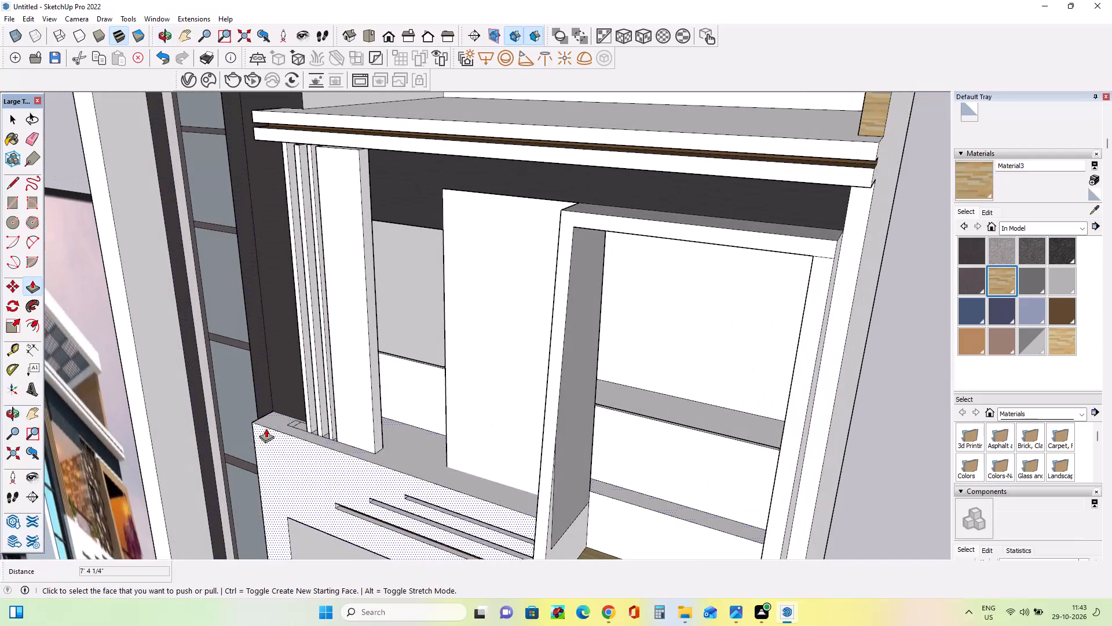
left_click_drag(379, 439, 346, 431)
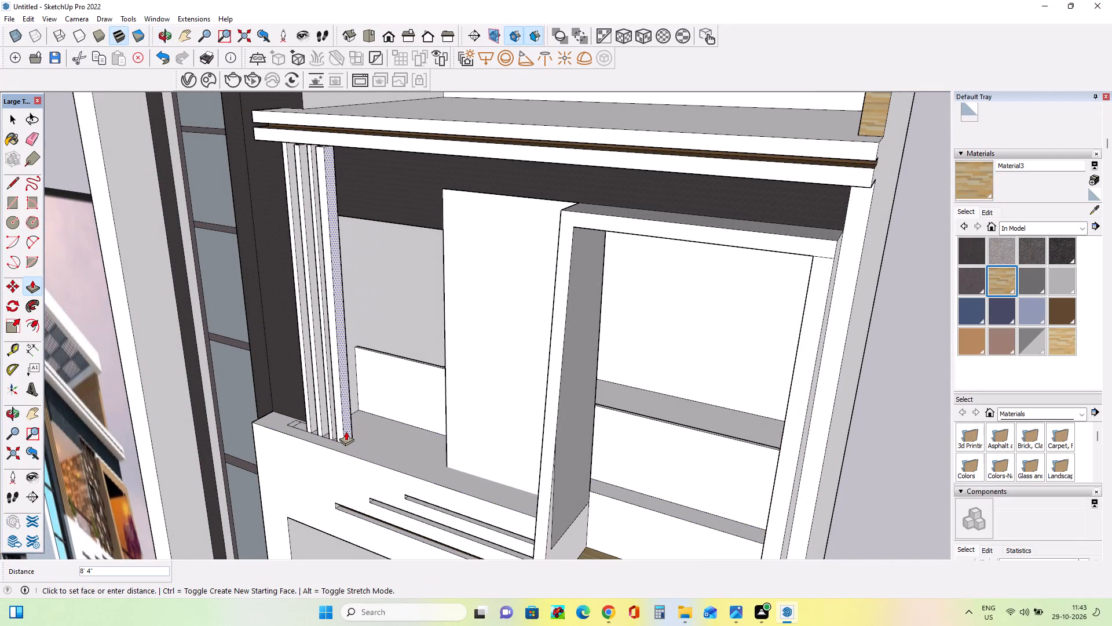
left_click_drag(346, 431, 345, 431)
Thin the fourth standing slat by pushing its far side face in about 6 1/2".
middle_click_drag(383, 429, 561, 402)
scroll(561, 402, "down", 2)
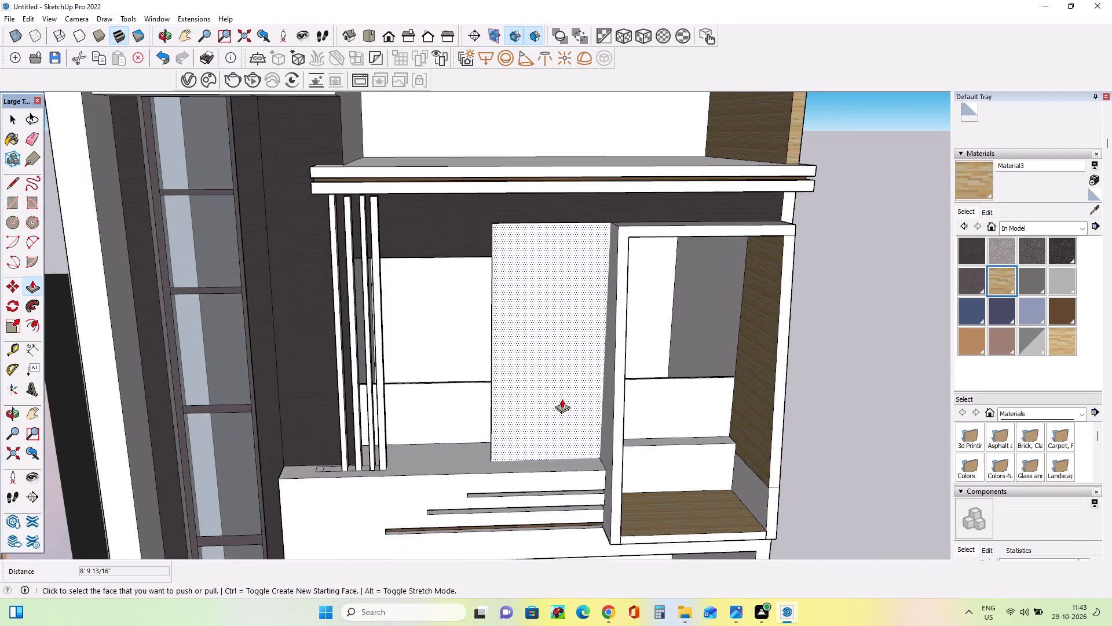
scroll(562, 396, "down", 3)
scroll(438, 442, "up", 9)
middle_click_drag(455, 443, 324, 493)
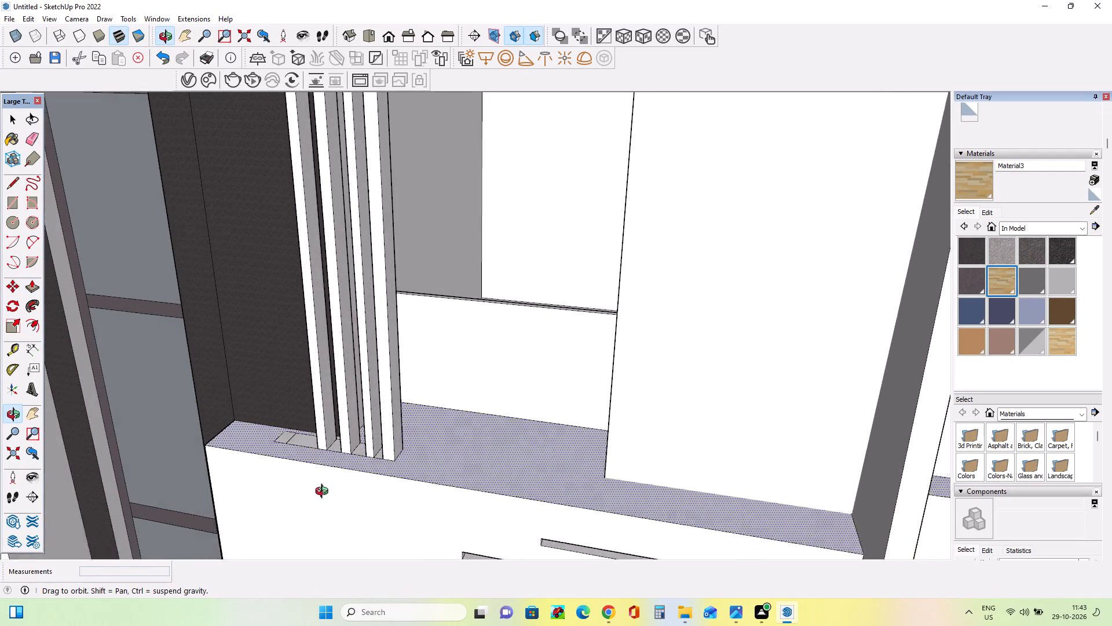
middle_click_drag(324, 493, 319, 496)
left_click(400, 443)
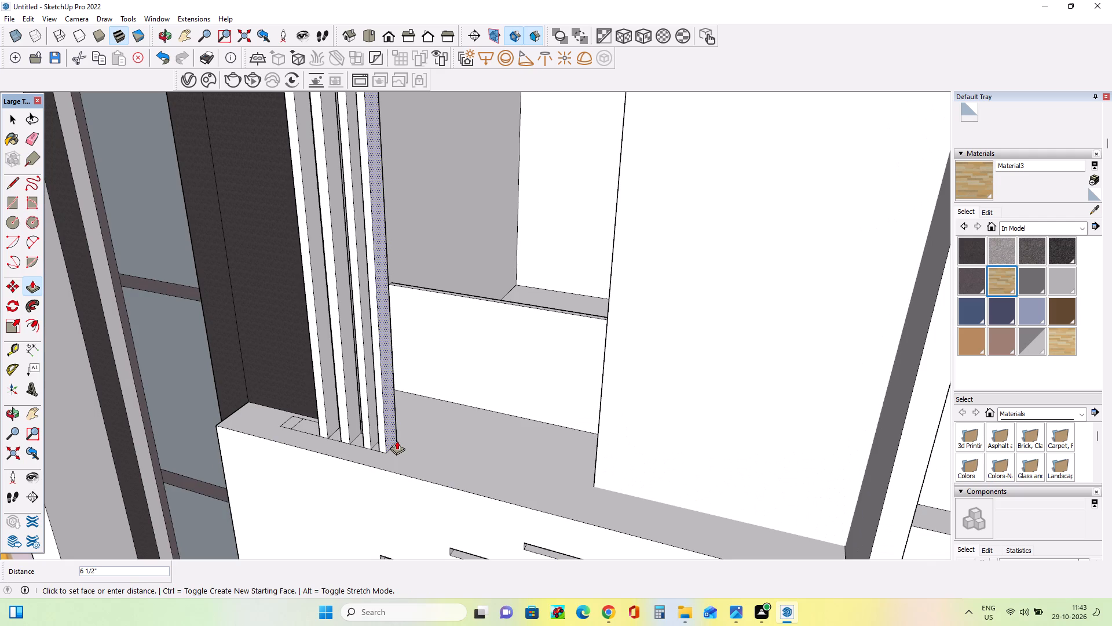
middle_click_drag(409, 432, 535, 385)
scroll(535, 385, "down", 5)
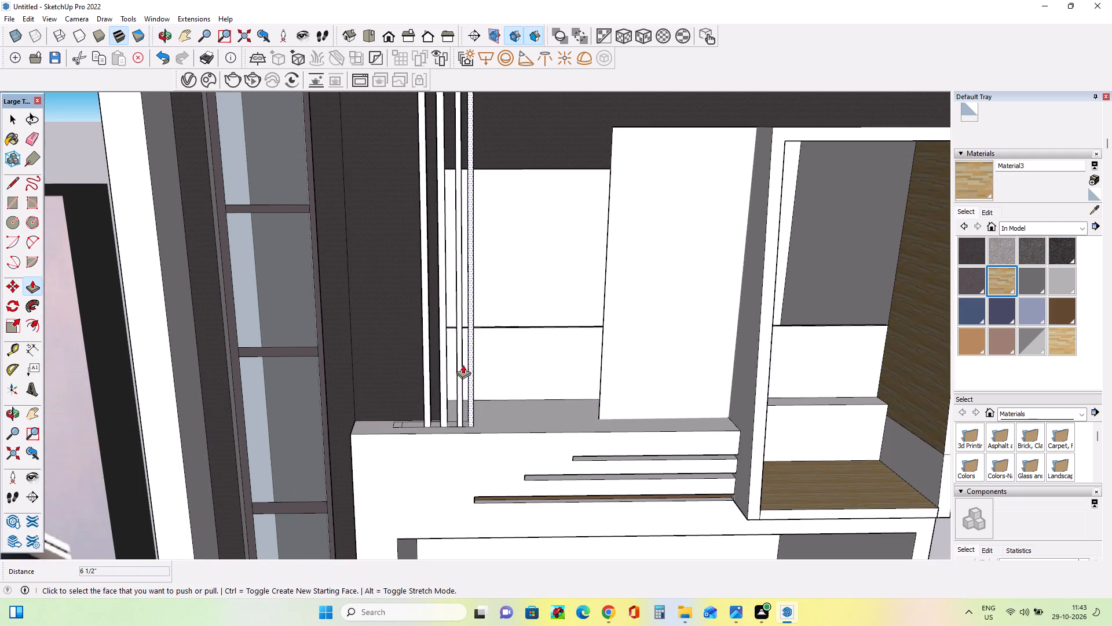
Shift the third standing slat closer to the second by pulling its near side out about 4" and pushing its far side in about 5 5/8".
scroll(462, 364, "up", 3)
scroll(462, 364, "down", 5)
scroll(444, 277, "up", 9)
middle_click_drag(469, 329, 548, 398)
left_click(543, 416)
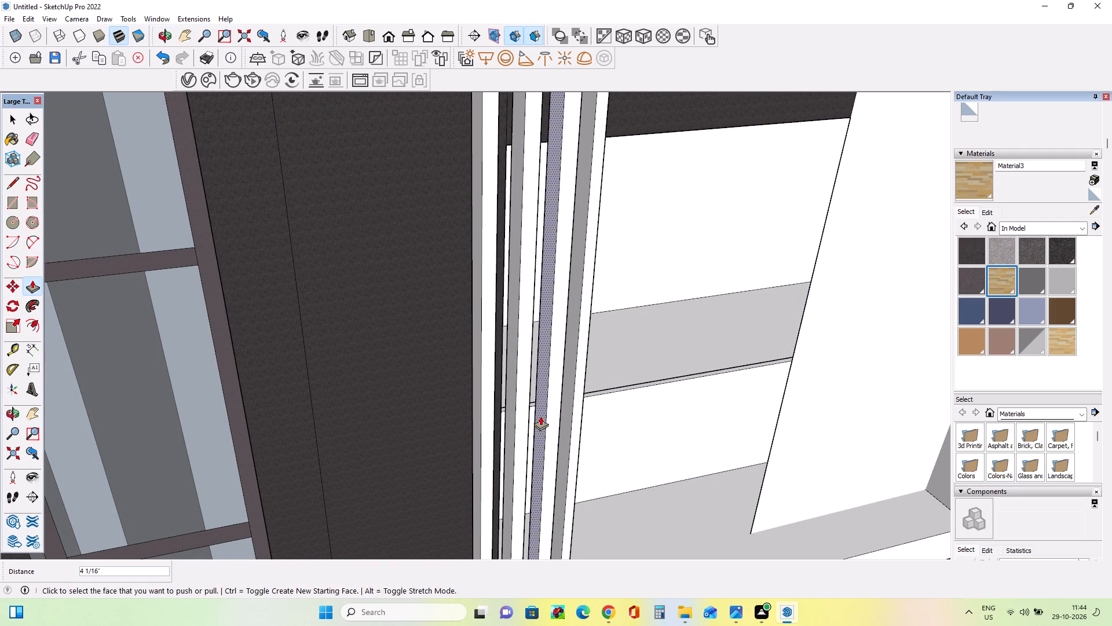
middle_click_drag(596, 418, 356, 428)
left_click(310, 441)
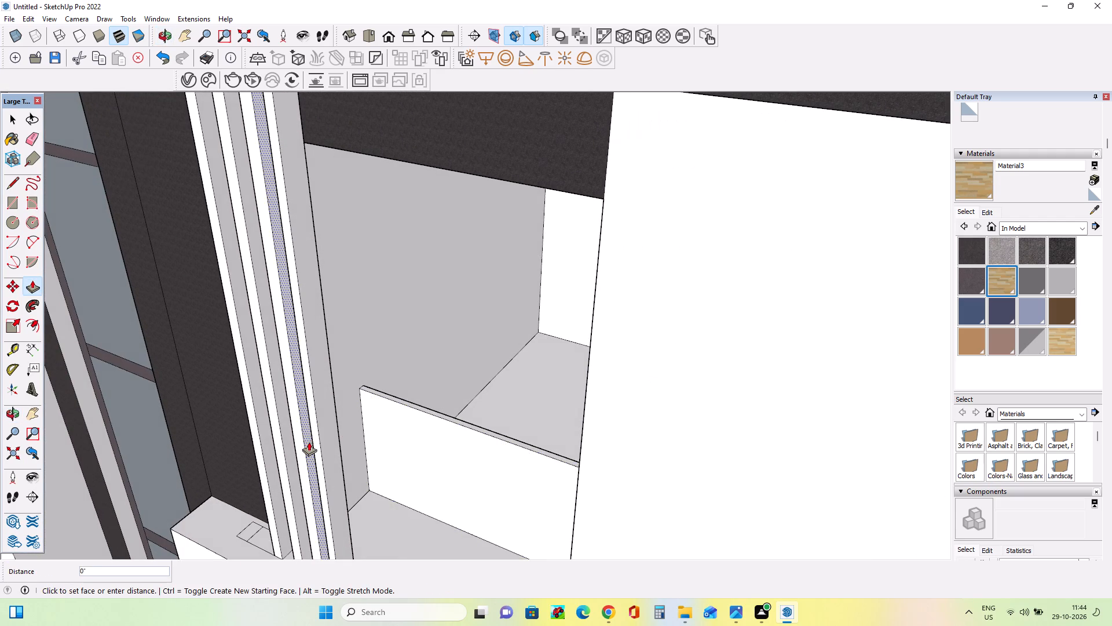
Examine the slat spacing and the whole house facade beside the reference image.
middle_click_drag(387, 434, 557, 358)
scroll(431, 359, "down", 3)
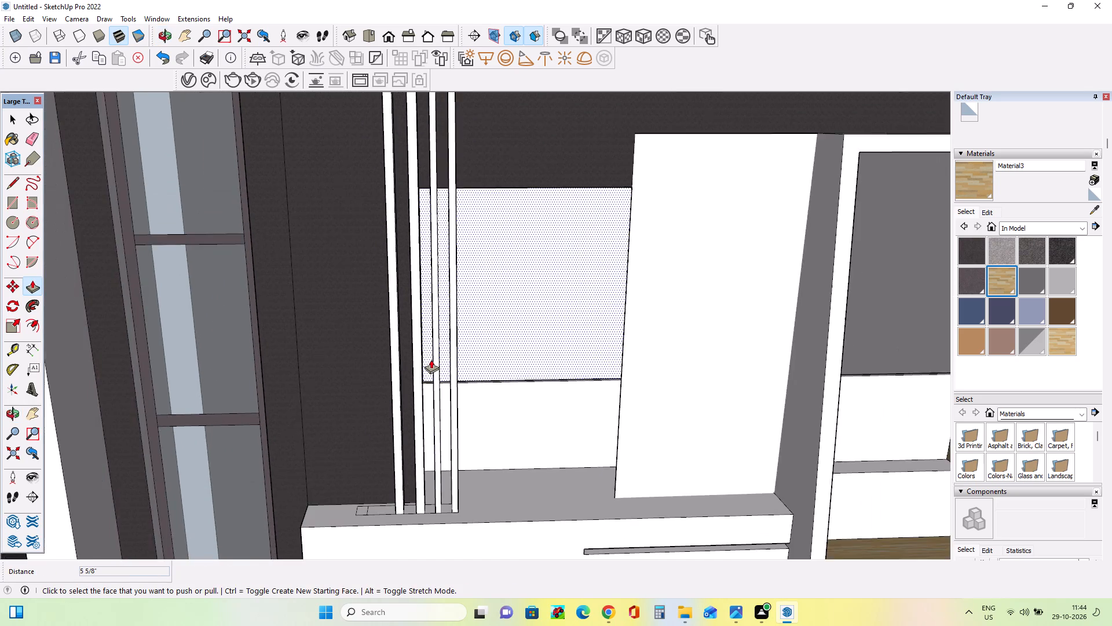
scroll(431, 359, "down", 9)
scroll(493, 385, "down", 4)
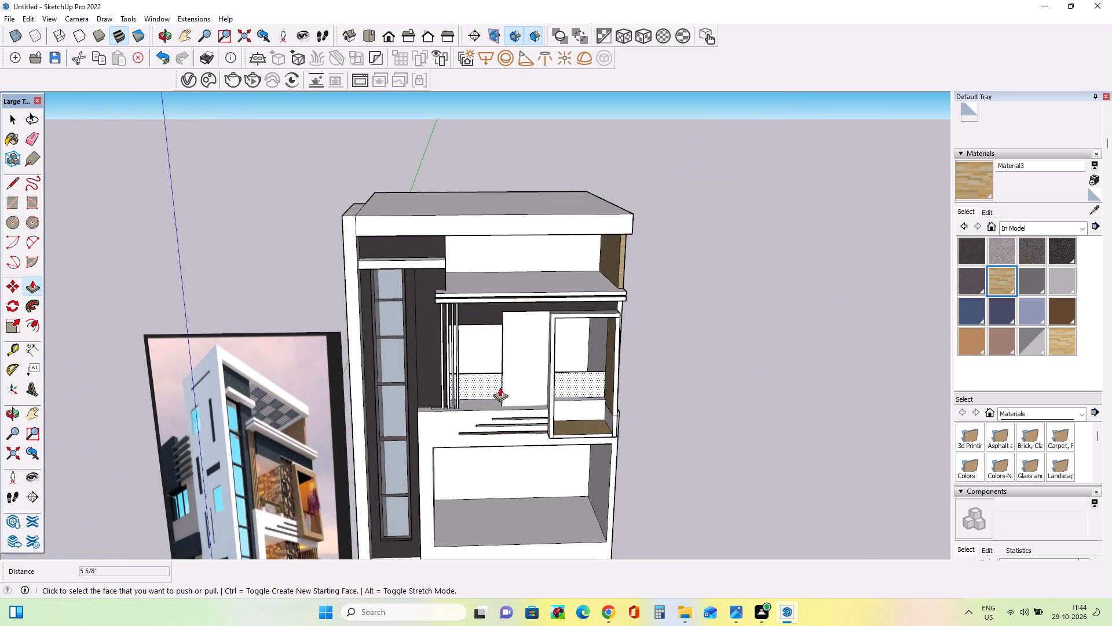
scroll(500, 387, "down", 2)
middle_click_drag(512, 405, 506, 356)
scroll(500, 341, "down", 5)
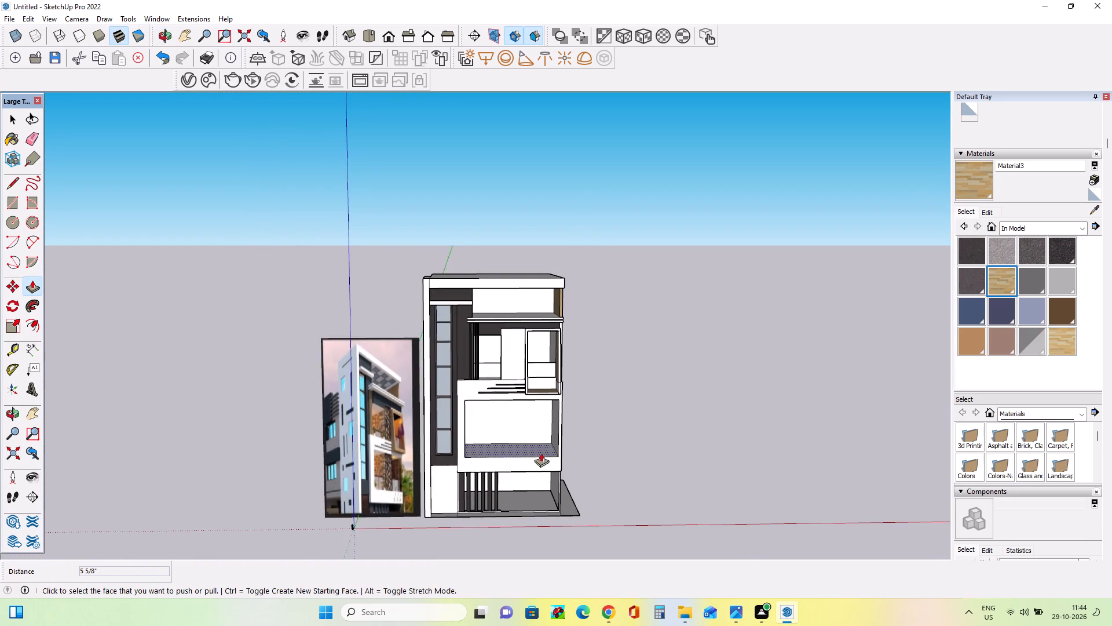
scroll(541, 453, "up", 5)
scroll(537, 443, "down", 1)
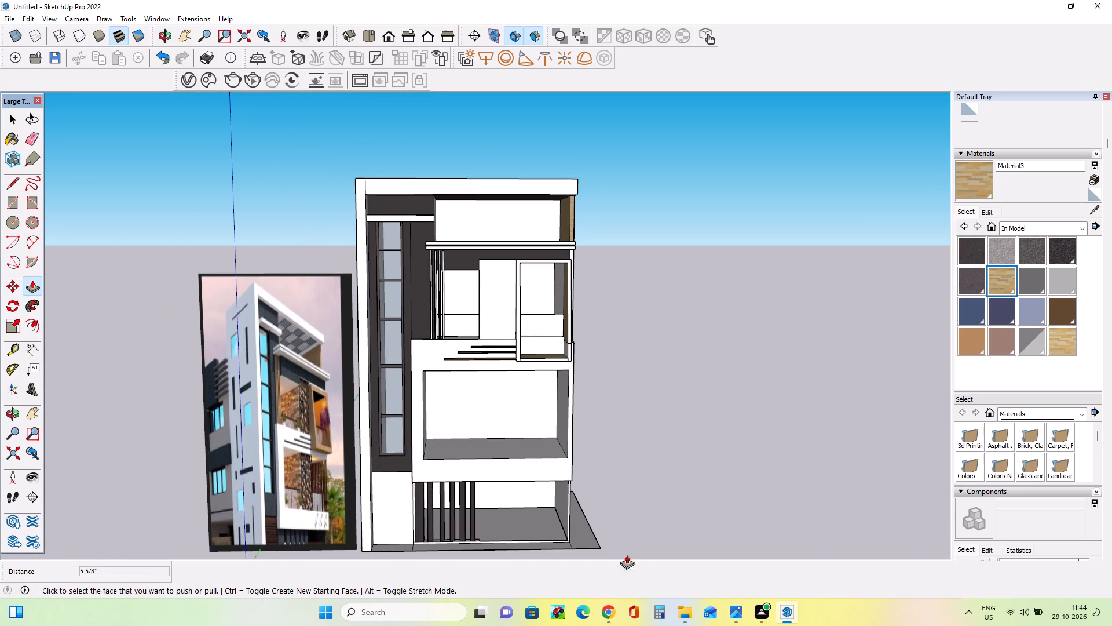
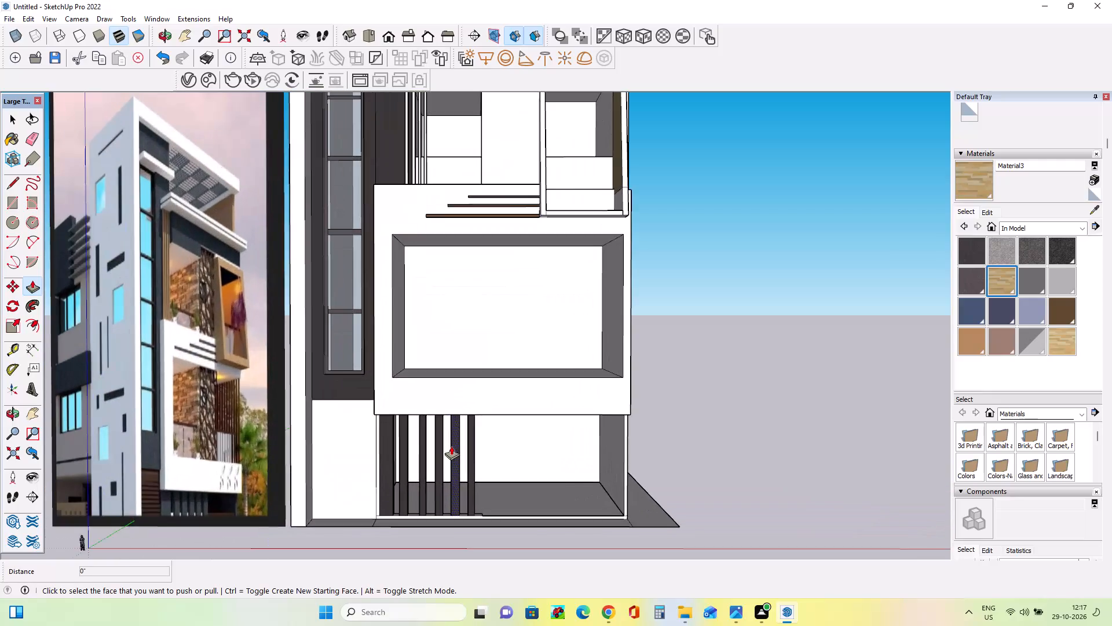
Examine the middle balcony opening and ground-floor slats against the corresponding balcony in the reference image.
scroll(452, 446, "down", 5)
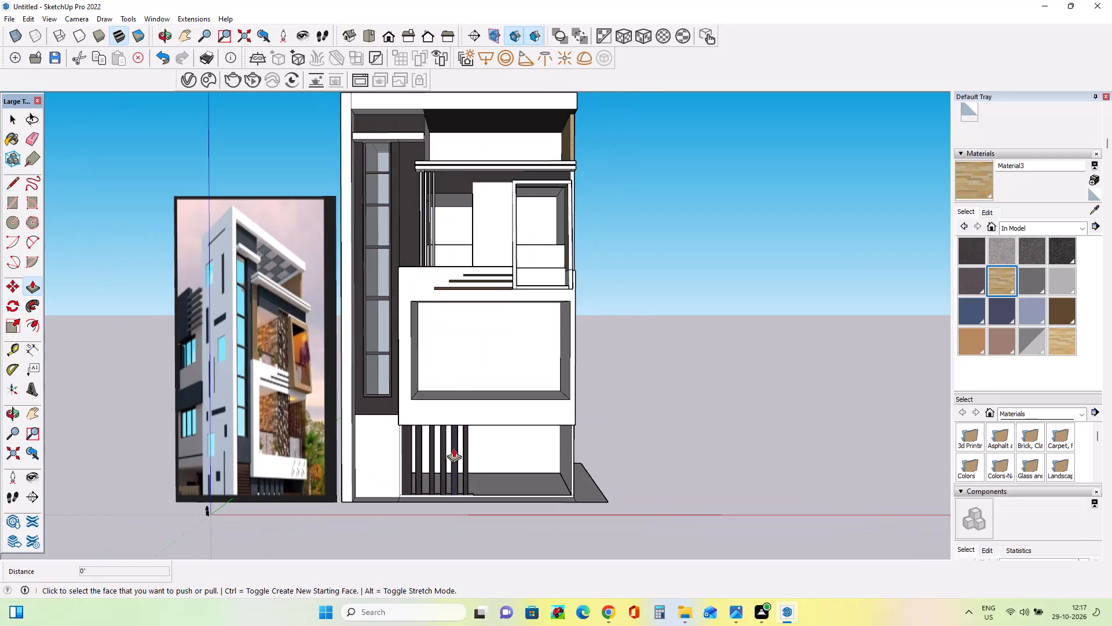
middle_click_drag(505, 290, 506, 281)
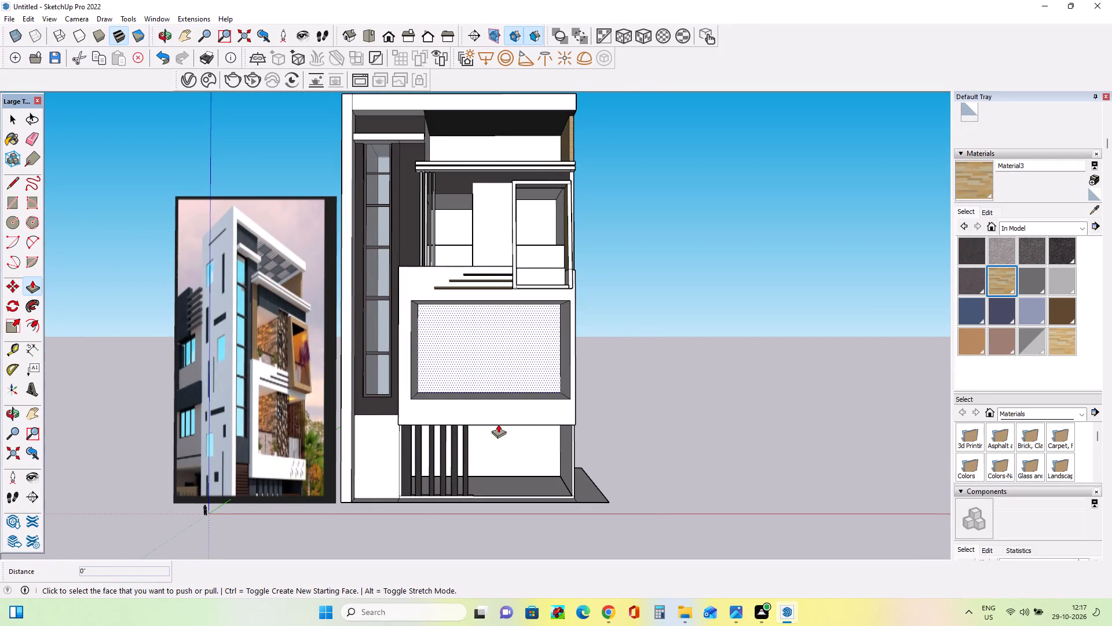
middle_click_drag(503, 431, 520, 459)
scroll(434, 504, "up", 3)
middle_click_drag(363, 456, 365, 430)
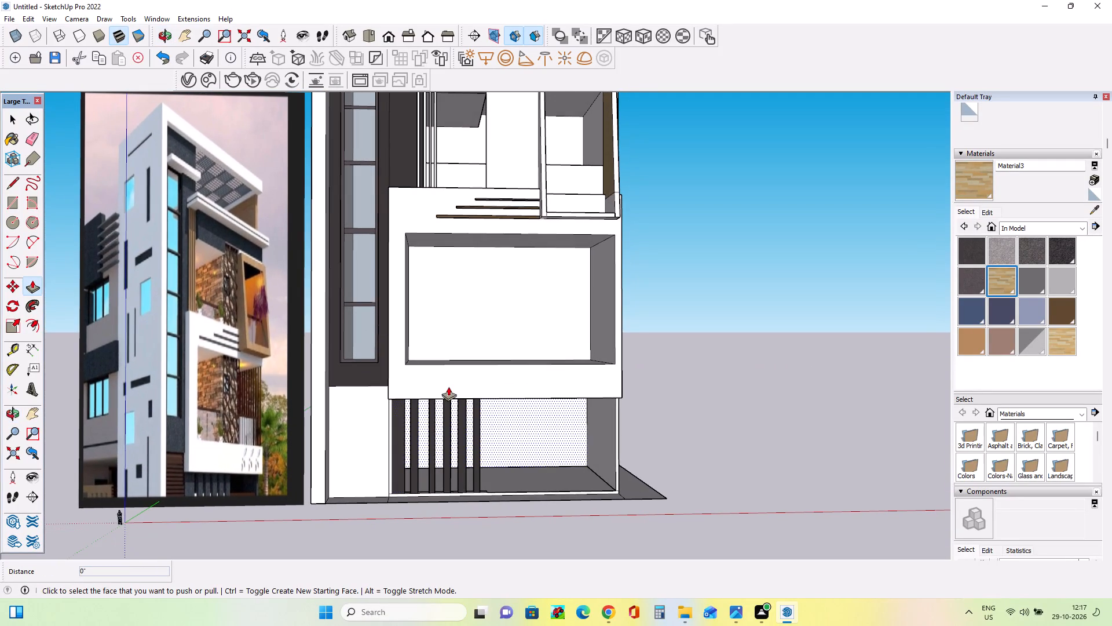
middle_click_drag(445, 373, 434, 390)
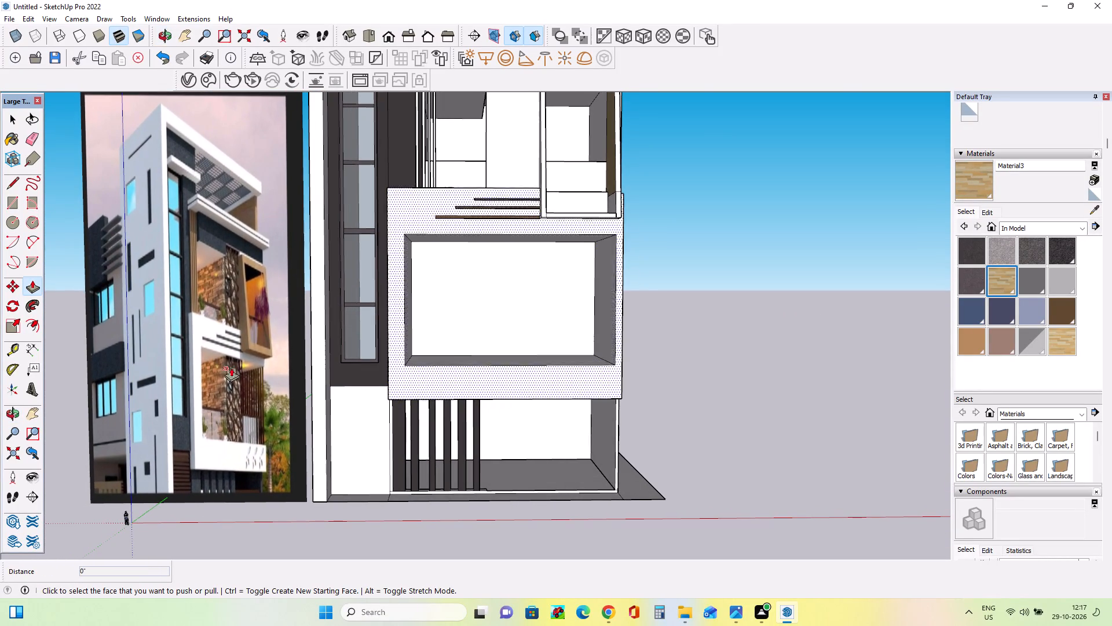
scroll(215, 385, "up", 10)
middle_click_drag(215, 401, 185, 404)
scroll(148, 384, "down", 7)
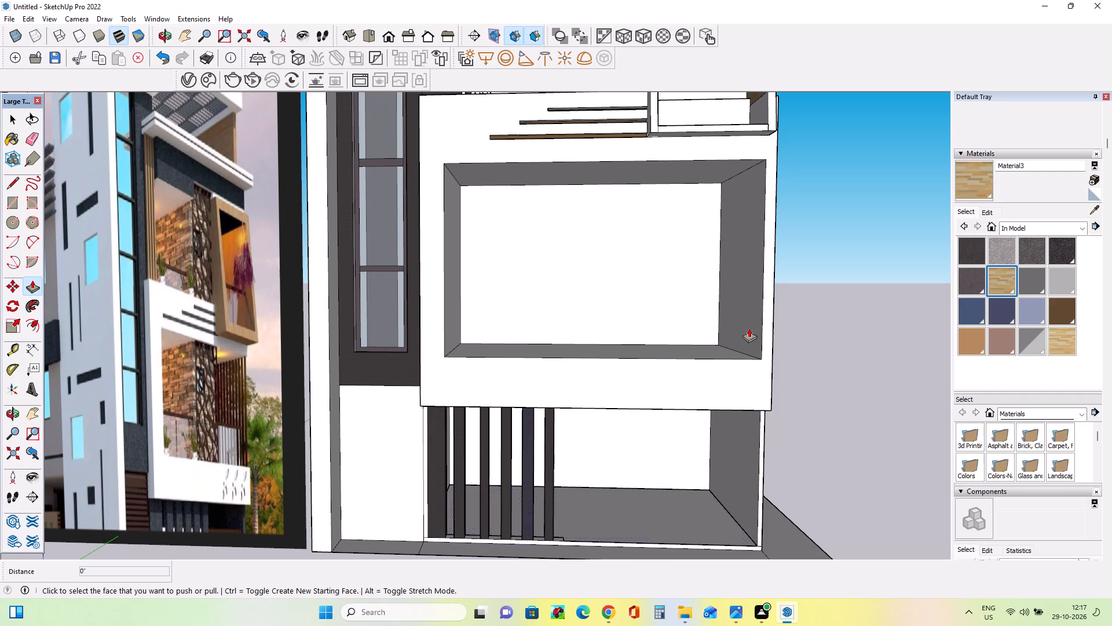
middle_click_drag(534, 393, 543, 409)
middle_click_drag(591, 346, 591, 382)
Draw a narrow rectangle about 2' 8" by 61' on the middle balcony floor, along its front edge from the tower-side wall.
left_click(9, 199)
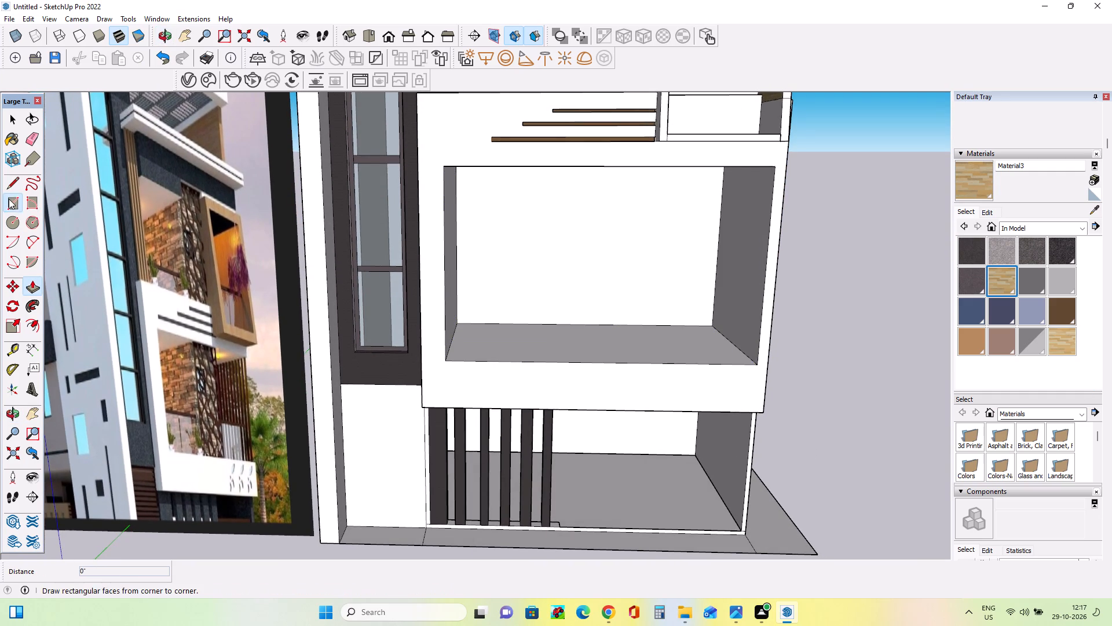
middle_click_drag(525, 319, 548, 418)
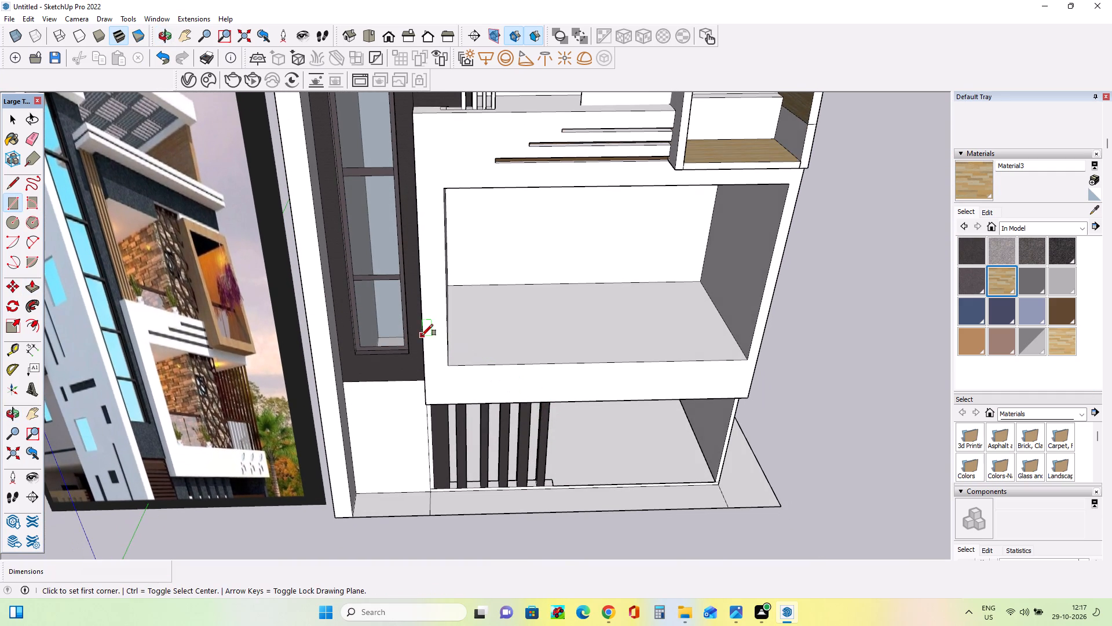
middle_click_drag(449, 349, 361, 361)
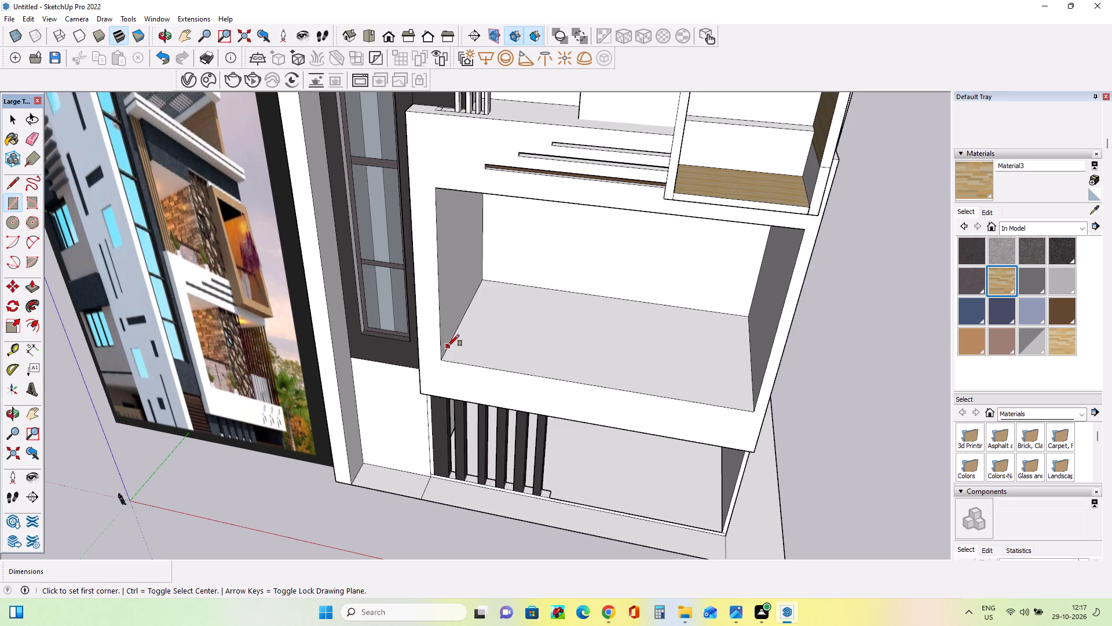
scroll(447, 350, "up", 3)
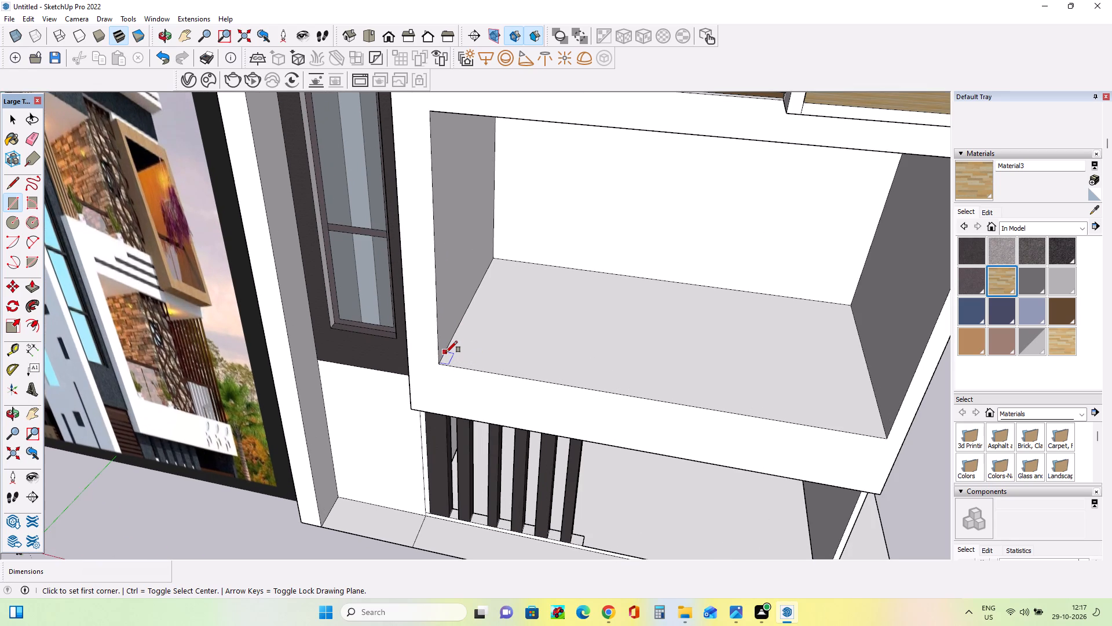
left_click(442, 355)
scroll(510, 357, "down", 2)
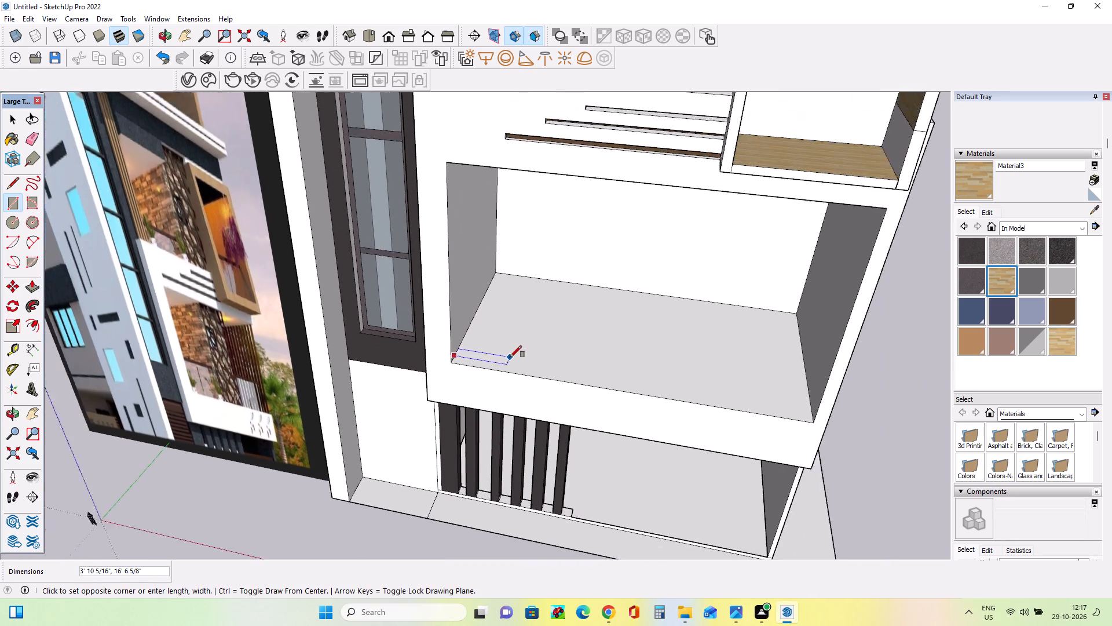
scroll(510, 357, "down", 5)
middle_click_drag(511, 358, 606, 352)
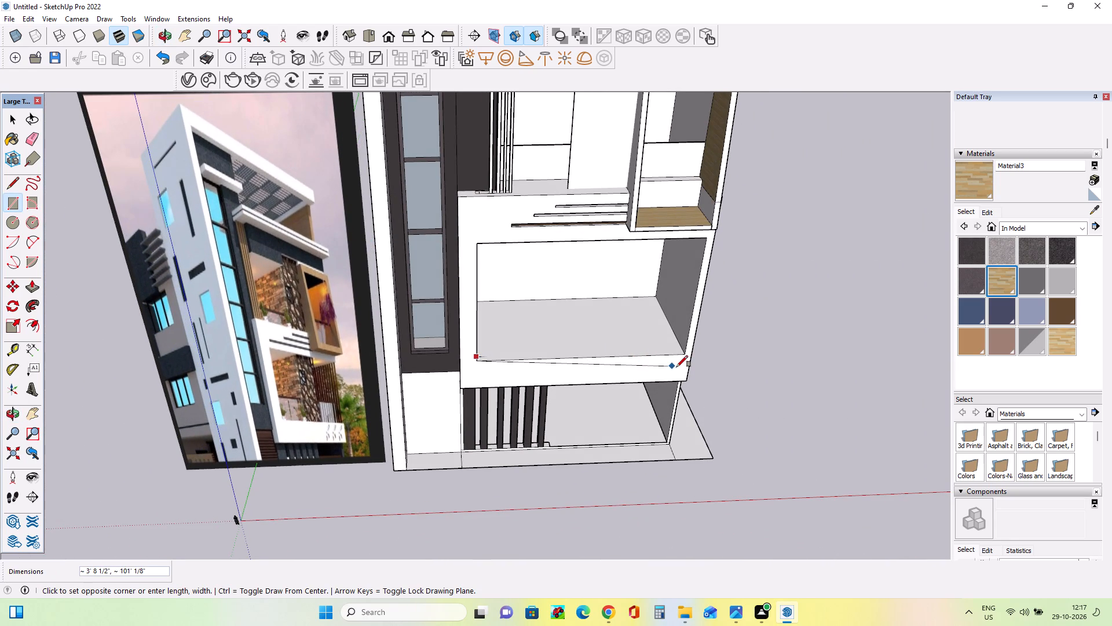
scroll(627, 369, "up", 2)
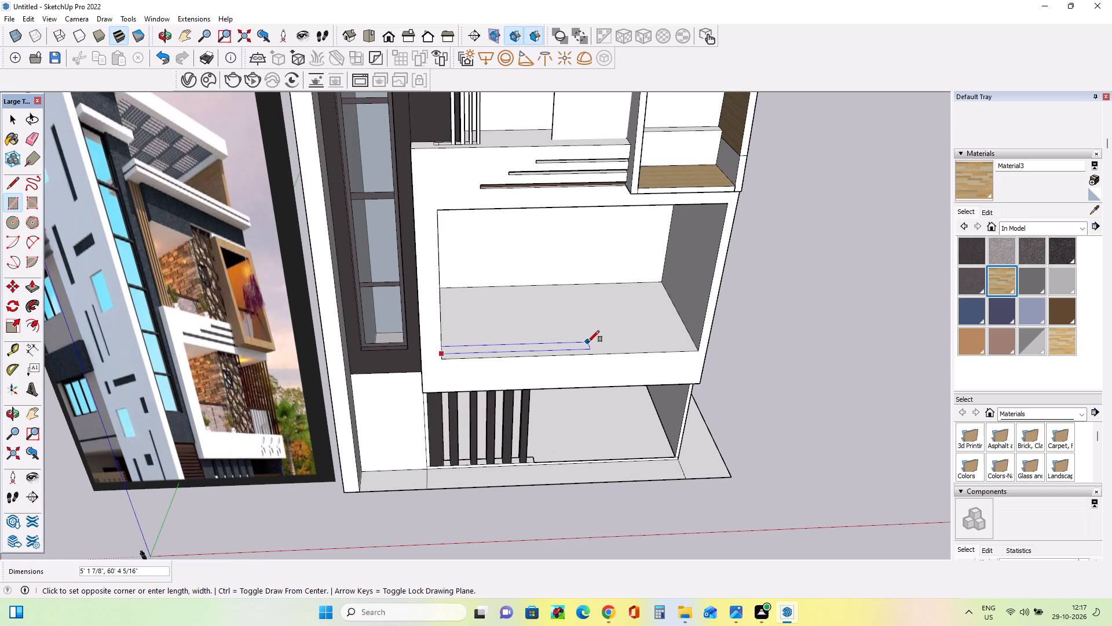
scroll(588, 342, "up", 3)
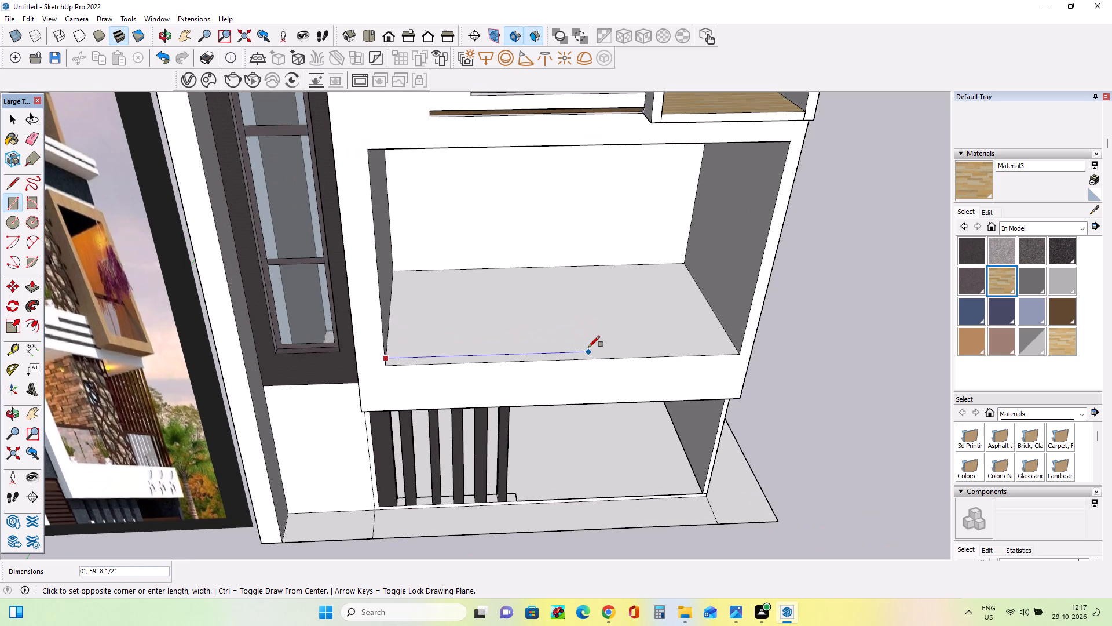
scroll(589, 345, "up", 3)
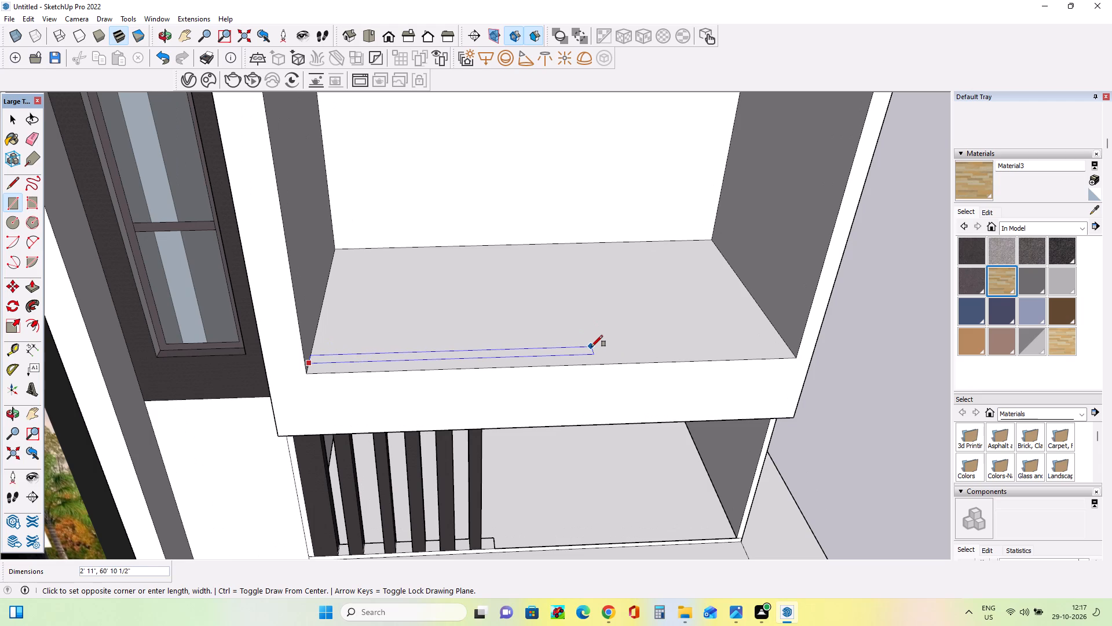
left_click(592, 347)
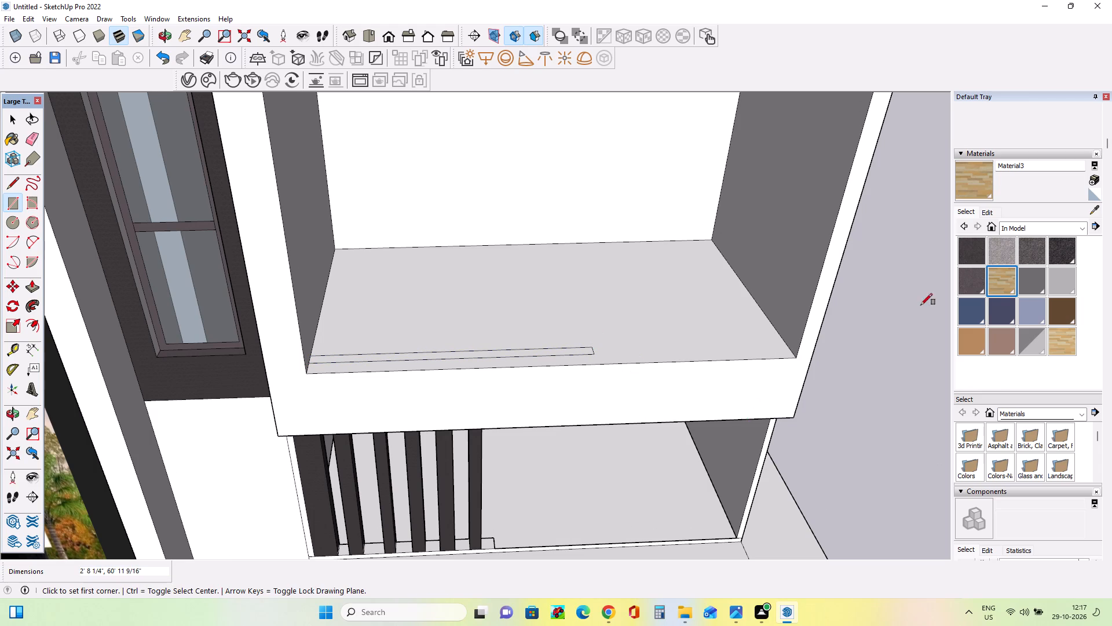
Pull the narrow floor rectangle up into a low upright railing panel and push its front face in about 1' 4 1/2".
left_click(30, 287)
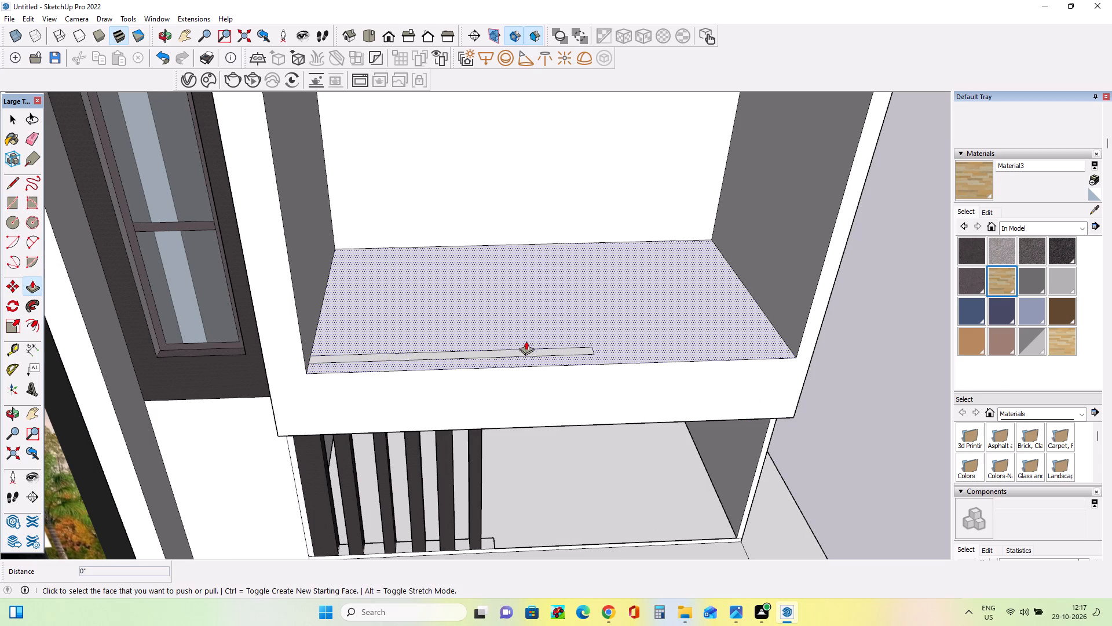
left_click_drag(528, 351, 530, 232)
left_click(535, 297)
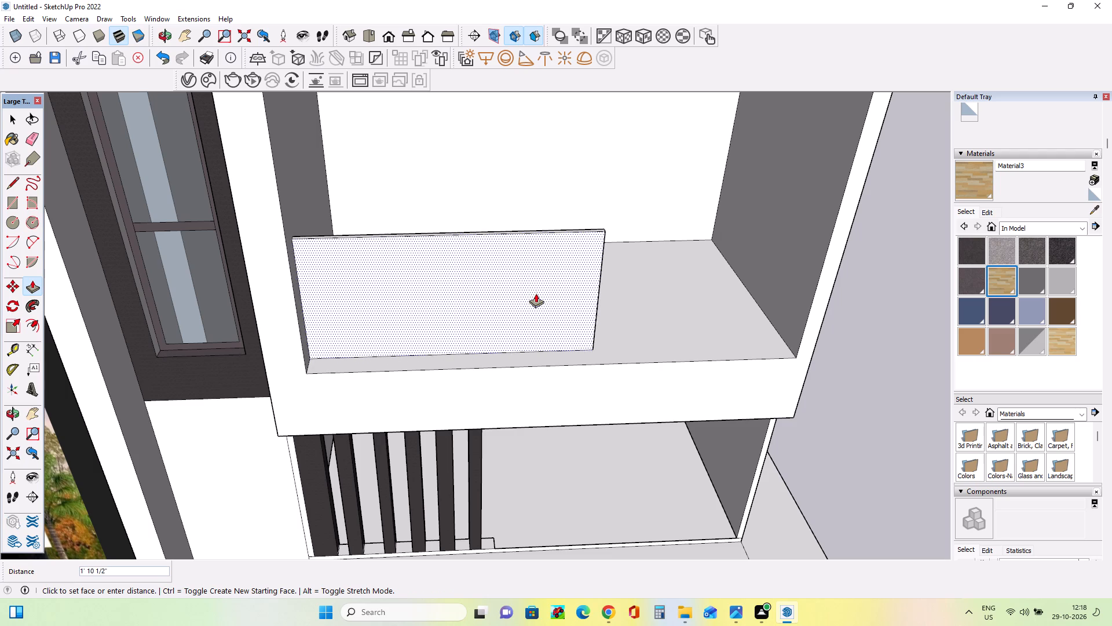
Examine the new railing panel in the middle balcony from several angles.
middle_click_drag(589, 303, 473, 310)
scroll(473, 310, "down", 8)
middle_click_drag(564, 326, 617, 254)
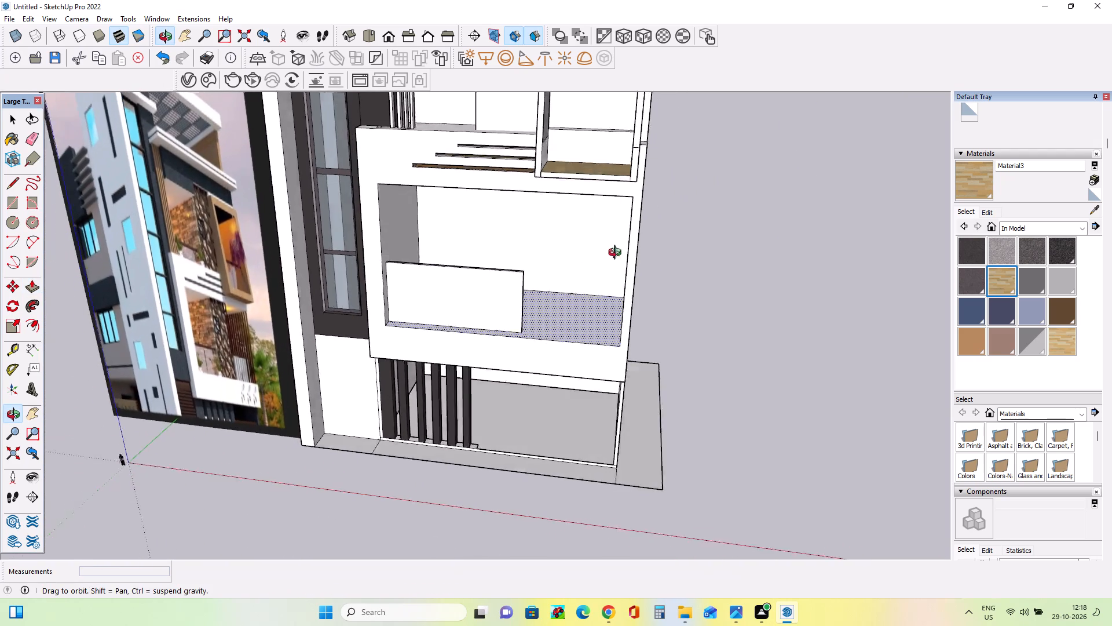
middle_click_drag(617, 254, 649, 194)
scroll(469, 248, "up", 3)
middle_click_drag(498, 285, 509, 299)
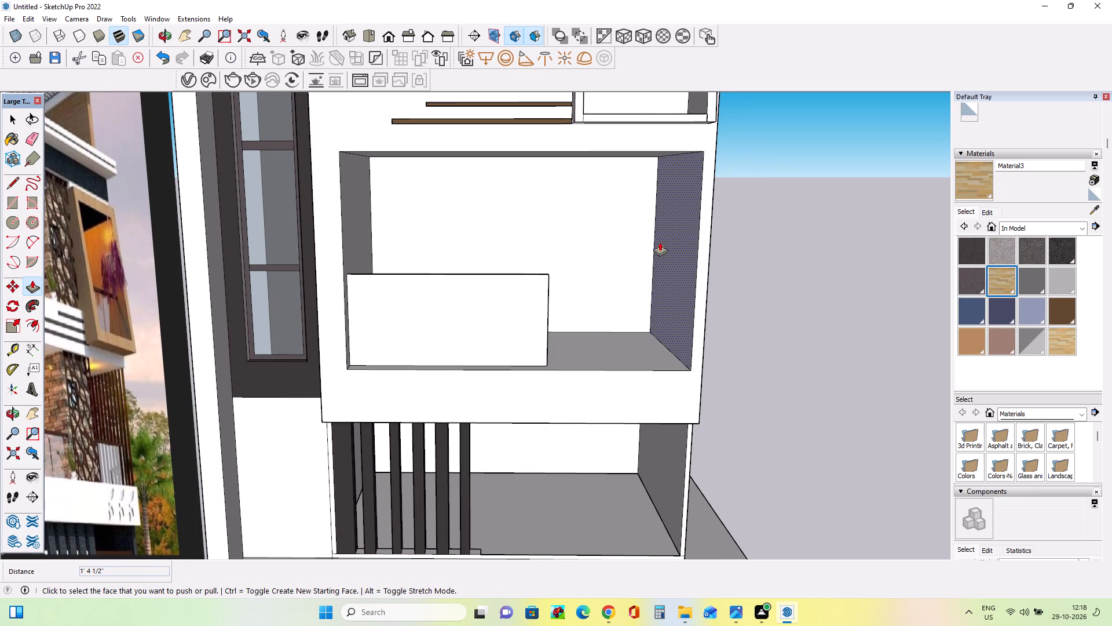
middle_click_drag(662, 242, 674, 265)
scroll(674, 265, "down", 5)
middle_click_drag(672, 312, 703, 321)
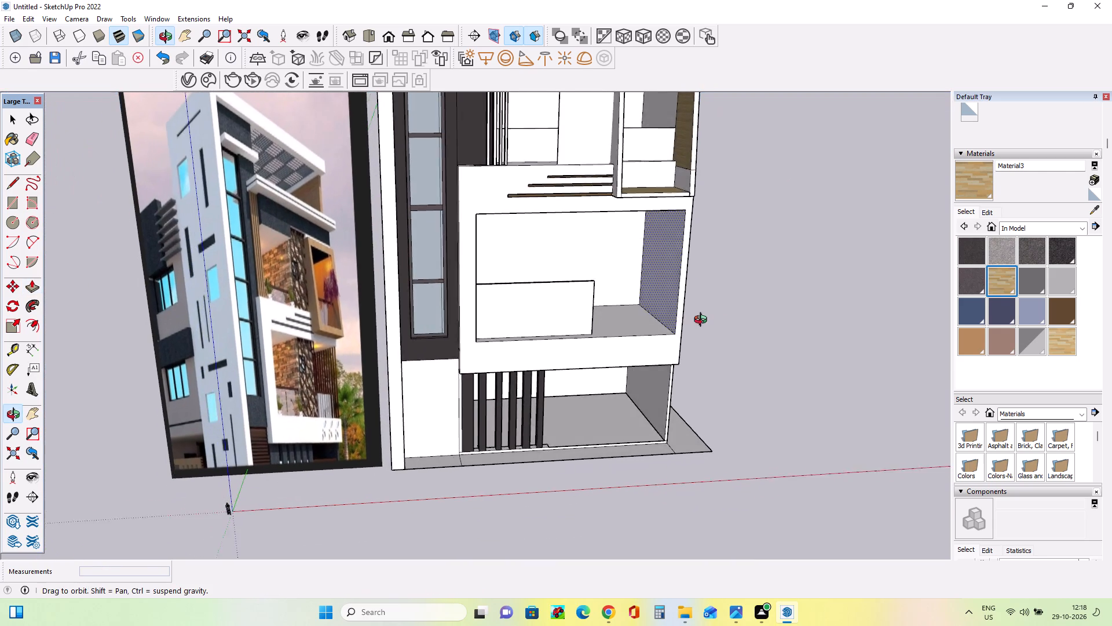
middle_click_drag(703, 321, 744, 290)
Examine the balcony railing, patterned screen and vertical slats in the reference image up close.
scroll(310, 406, "up", 14)
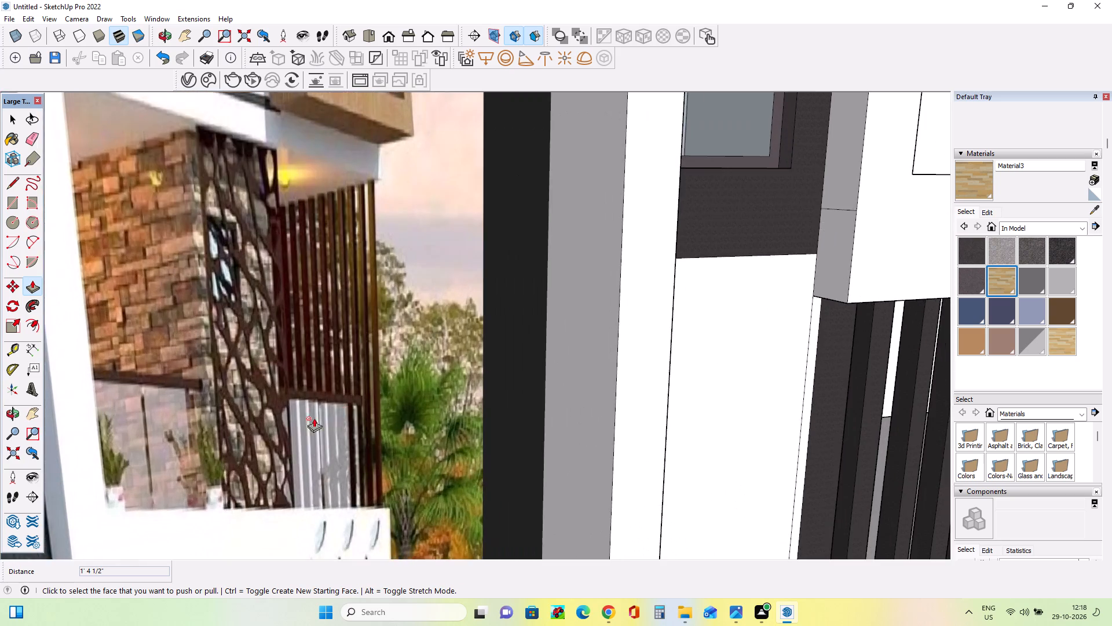
scroll(302, 418, "up", 4)
scroll(253, 404, "down", 10)
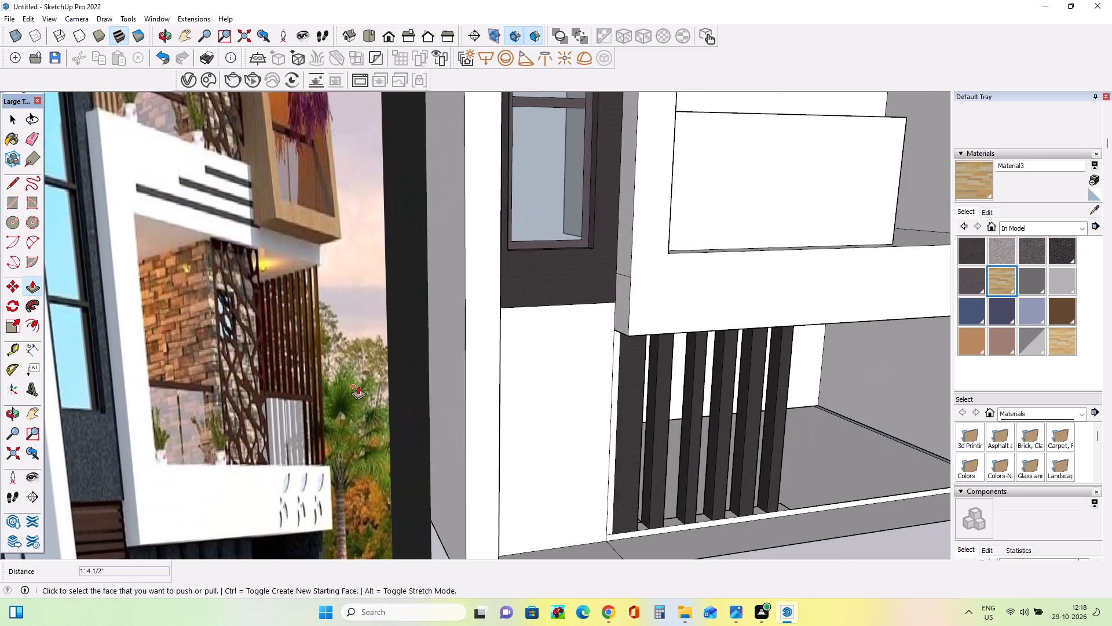
middle_click_drag(349, 397, 292, 411)
scroll(247, 381, "down", 8)
middle_click_drag(310, 378, 318, 396)
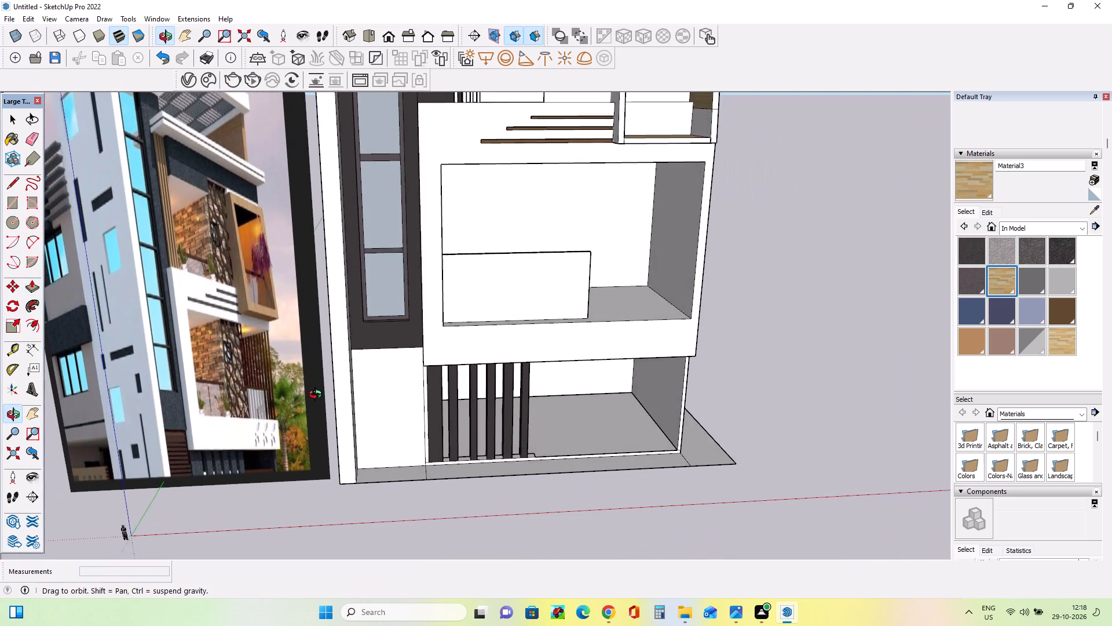
middle_click_drag(318, 396, 325, 384)
scroll(201, 390, "up", 9)
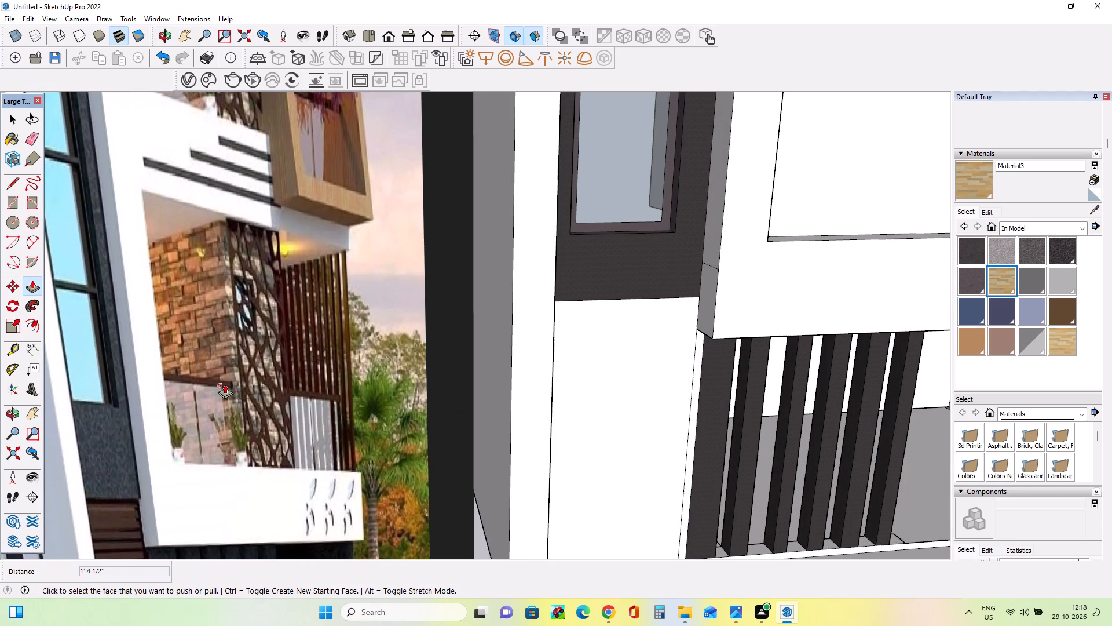
middle_click_drag(263, 392, 268, 357)
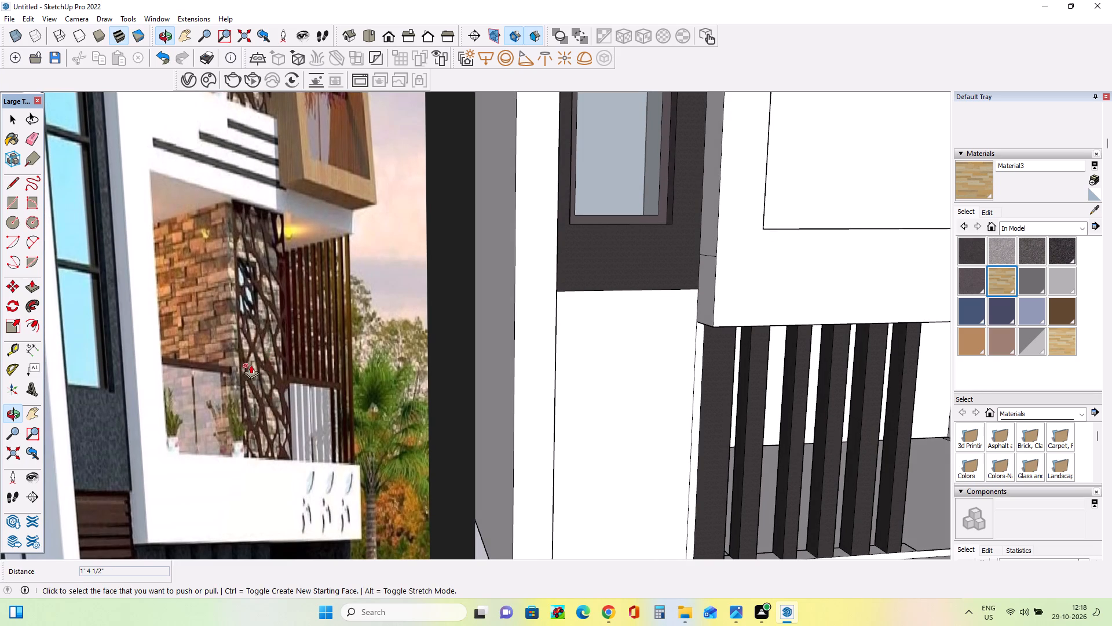
middle_click_drag(332, 364, 264, 371)
middle_click(264, 371)
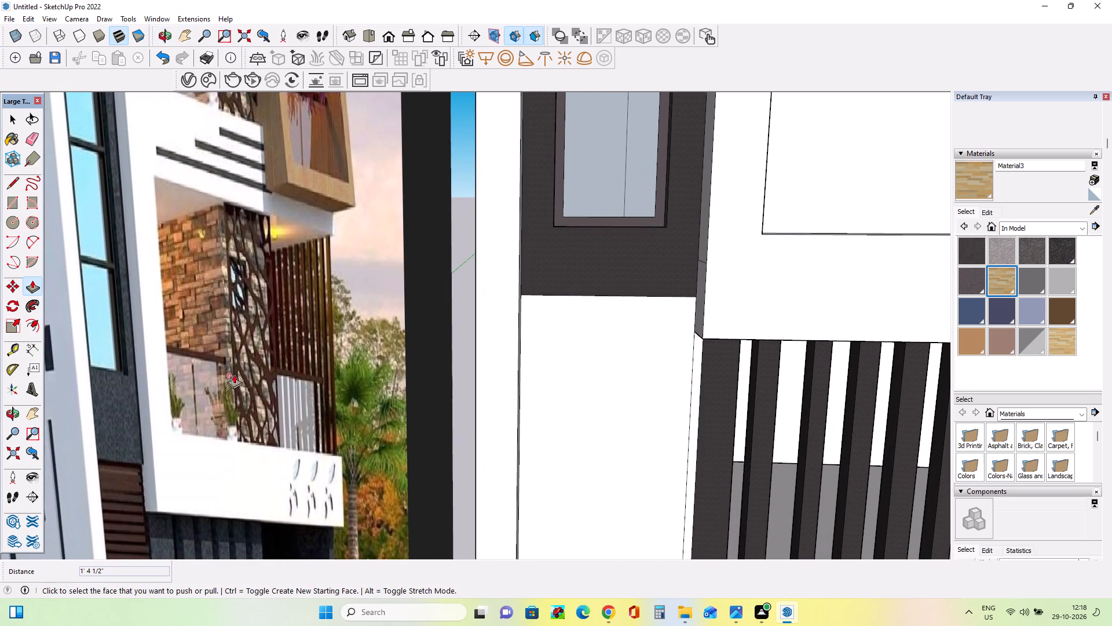
scroll(217, 380, "down", 10)
Review the middle balcony's railing panel and the whole house facade beside the reference image.
middle_click_drag(587, 358, 581, 399)
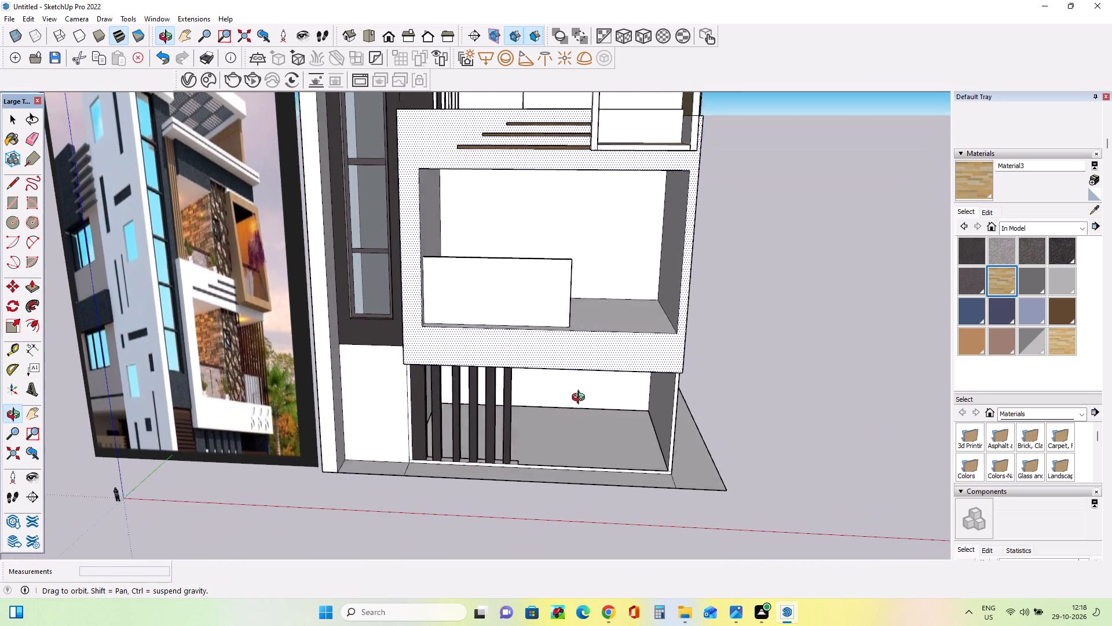
middle_click_drag(581, 399, 547, 414)
scroll(587, 370, "up", 3)
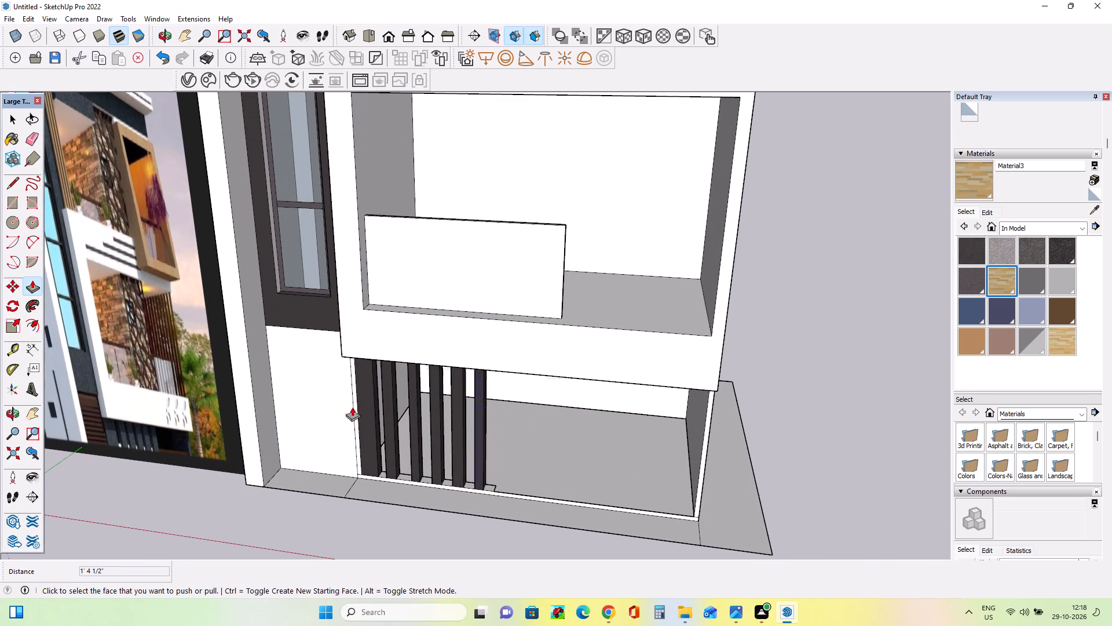
scroll(378, 351, "down", 4)
middle_click_drag(550, 348, 570, 321)
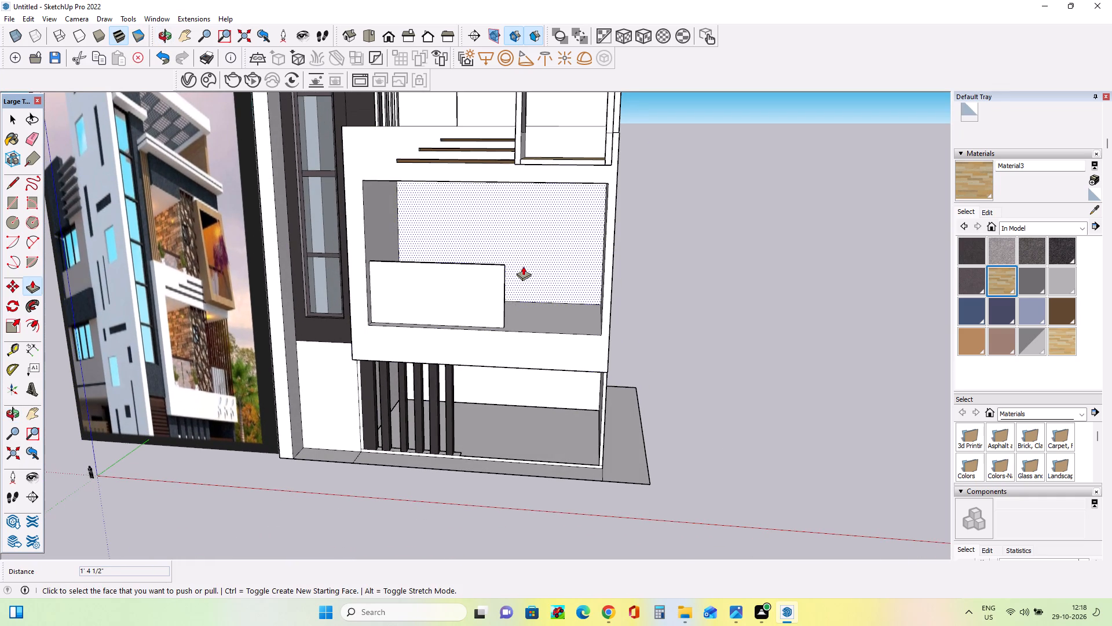
scroll(524, 265, "up", 1)
scroll(545, 271, "down", 5)
middle_click_drag(573, 295, 634, 311)
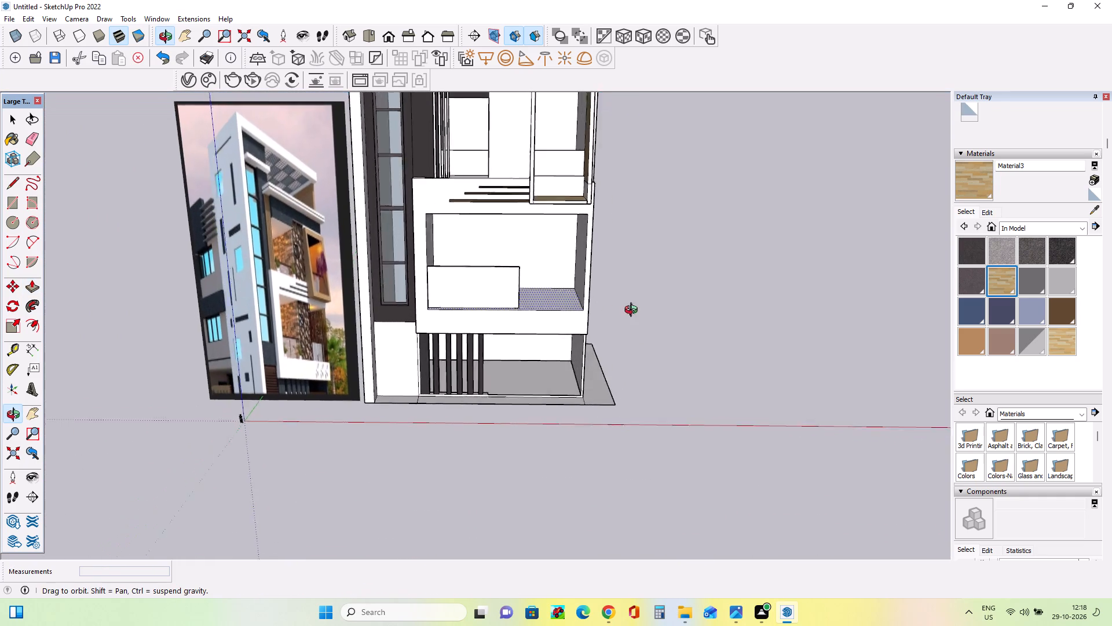
middle_click_drag(634, 311, 714, 340)
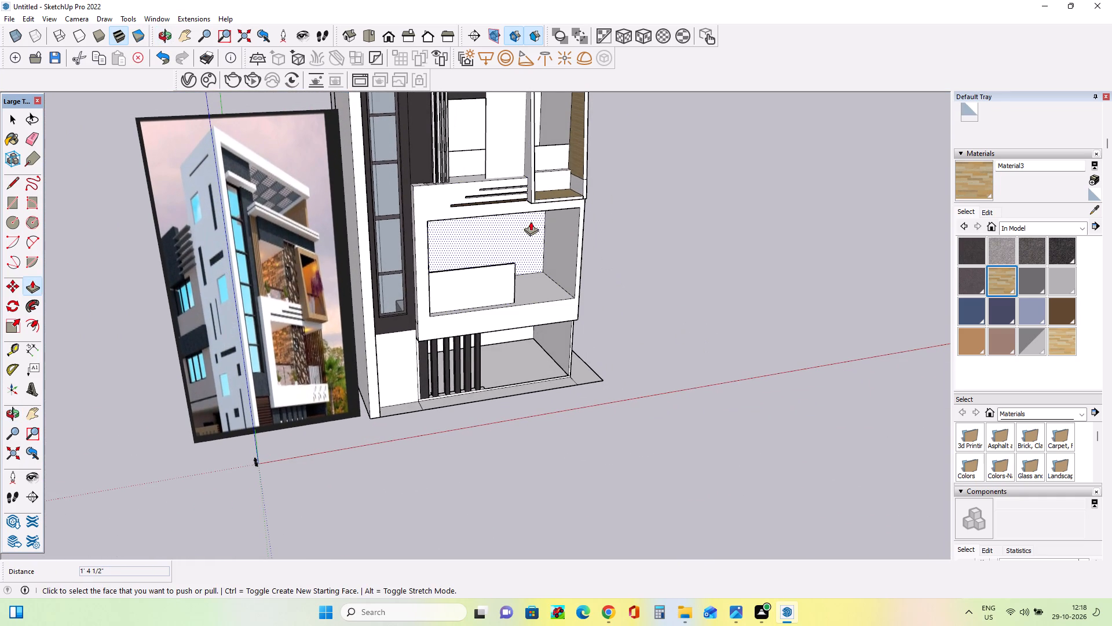
scroll(522, 225, "down", 2)
middle_click_drag(543, 366, 543, 426)
scroll(543, 426, "down", 3)
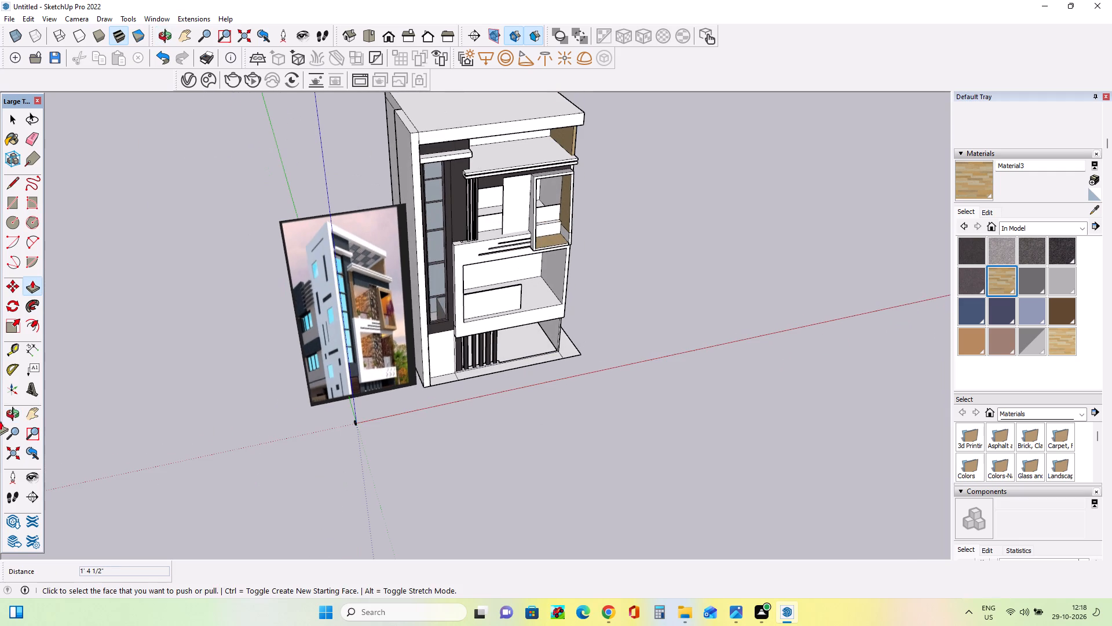
left_click(31, 414)
left_click_drag(442, 379, 440, 483)
middle_click_drag(494, 488, 456, 352)
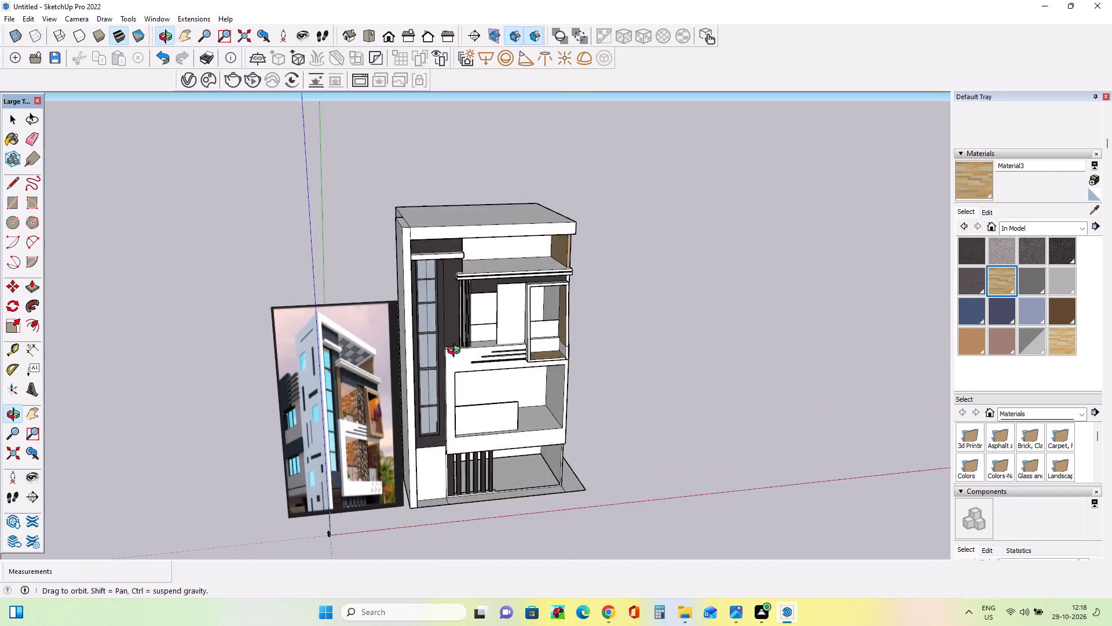
middle_click_drag(456, 352, 462, 327)
left_click_drag(477, 377, 469, 331)
scroll(469, 331, "up", 3)
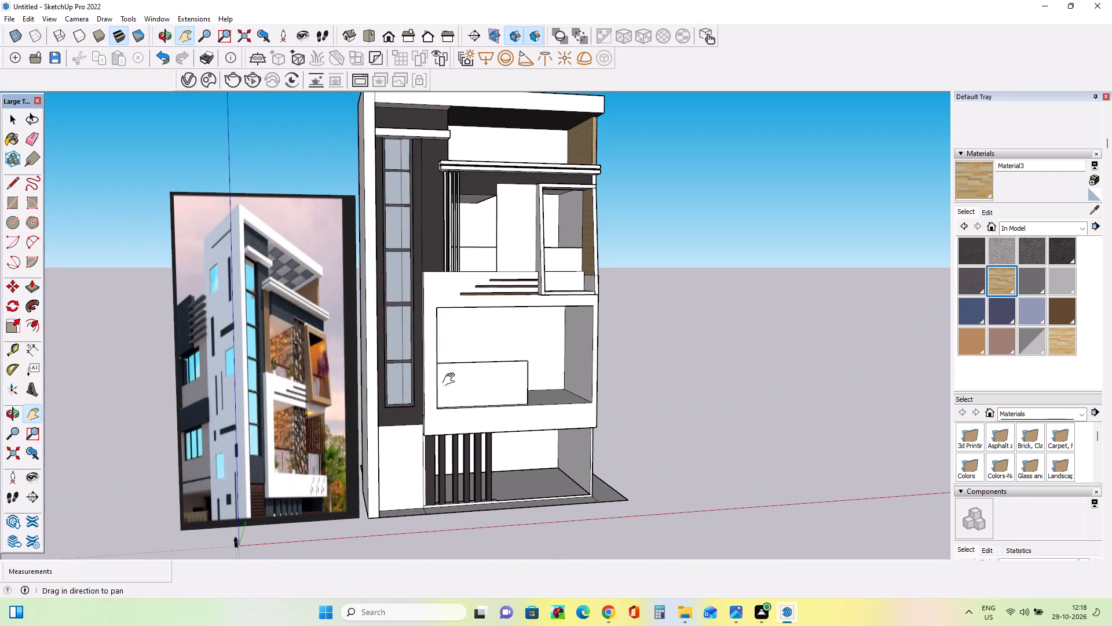
scroll(451, 380, "down", 1)
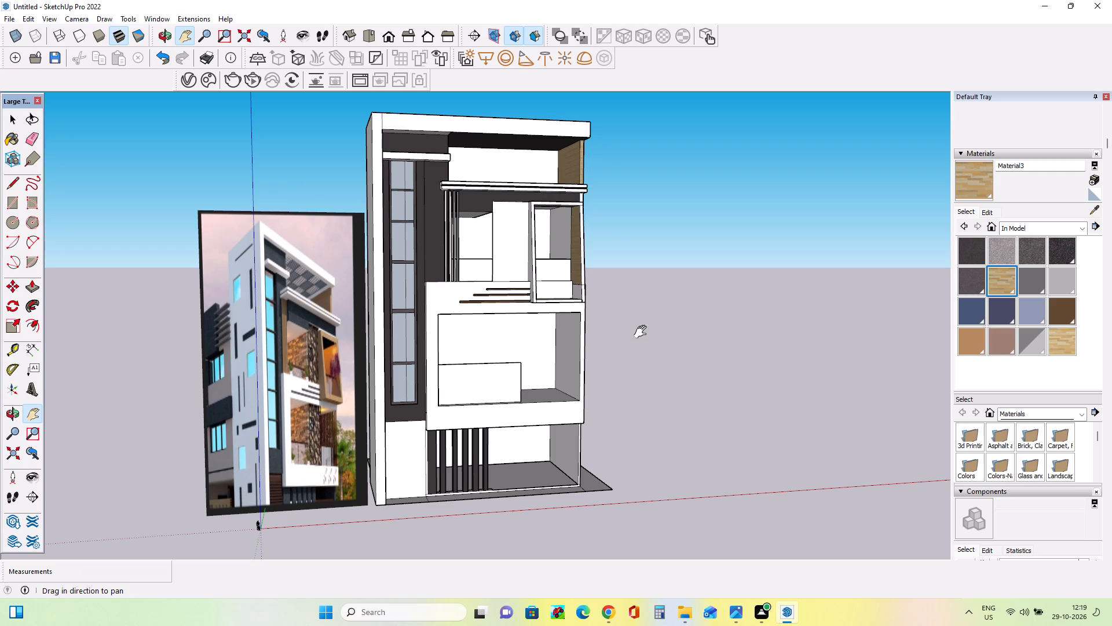
Compare the facade's balconies and railing panel with the reference image from several angles.
middle_click_drag(632, 286, 646, 328)
scroll(463, 264, "up", 3)
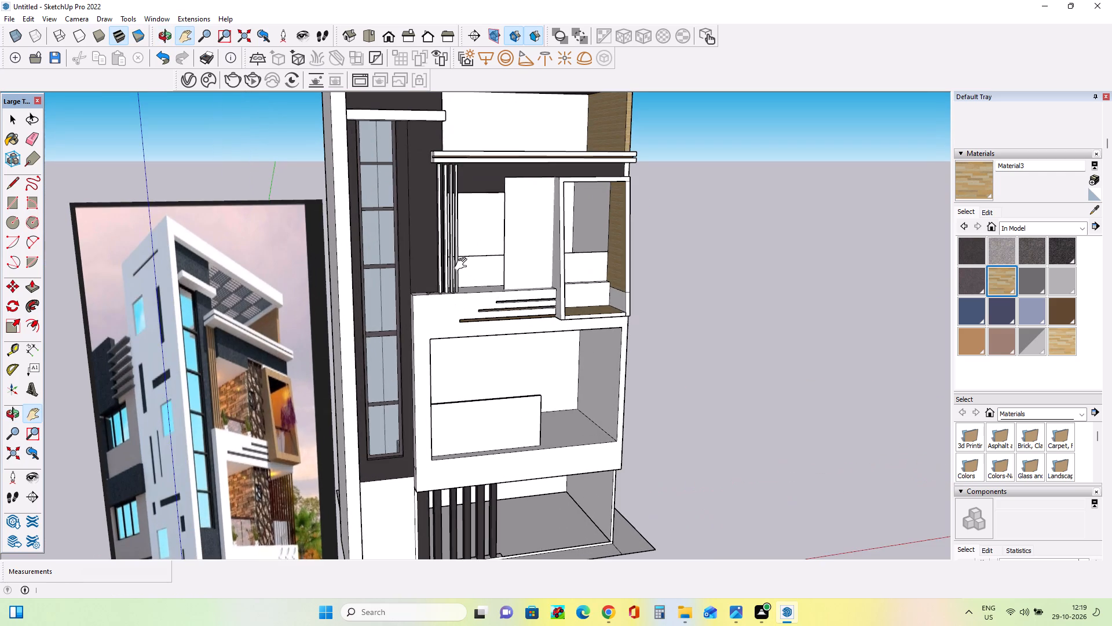
middle_click_drag(480, 286, 213, 344)
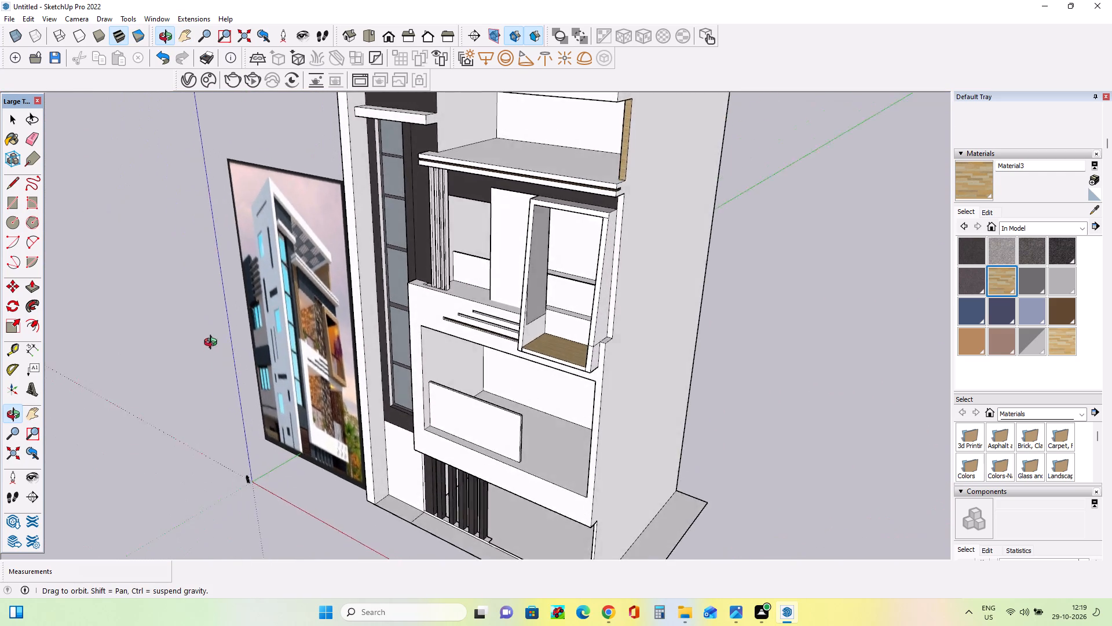
middle_click_drag(213, 344, 309, 268)
scroll(482, 293, "down", 3)
middle_click_drag(493, 303, 504, 319)
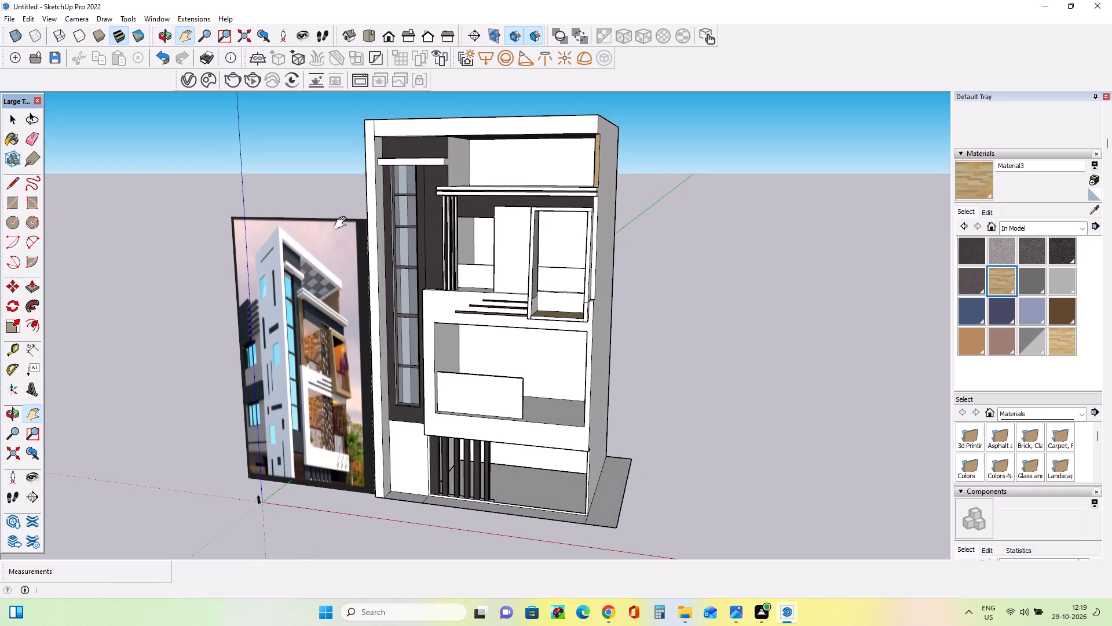
middle_click_drag(490, 229, 593, 239)
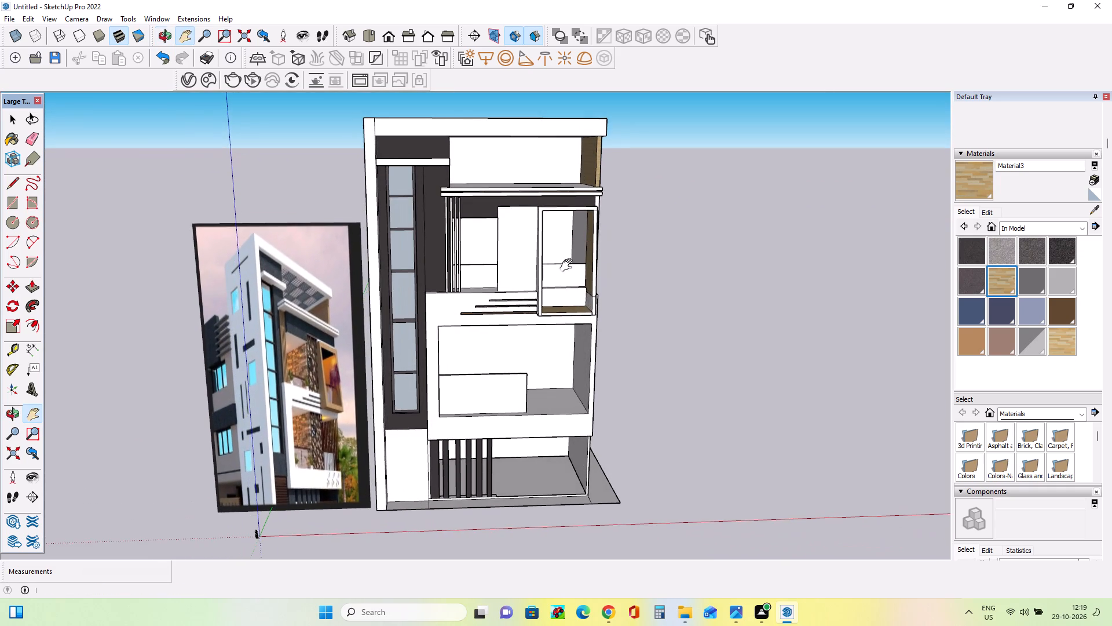
scroll(442, 315, "up", 3)
middle_click_drag(445, 318, 450, 325)
scroll(405, 291, "down", 2)
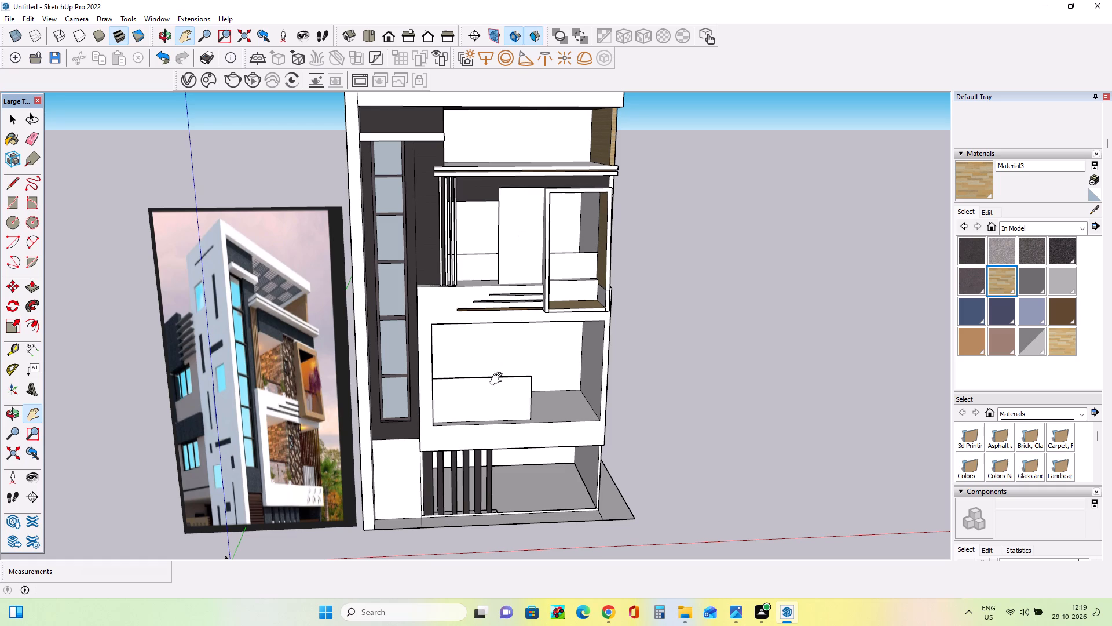
middle_click_drag(537, 276, 243, 371)
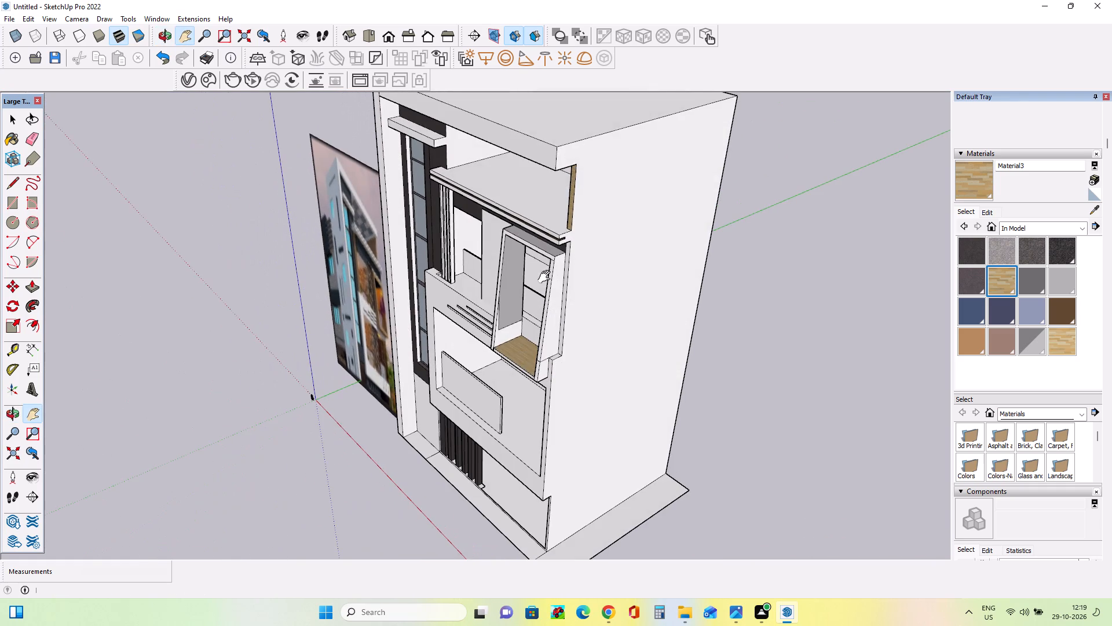
middle_click_drag(547, 277, 886, 178)
middle_click_drag(517, 242, 471, 246)
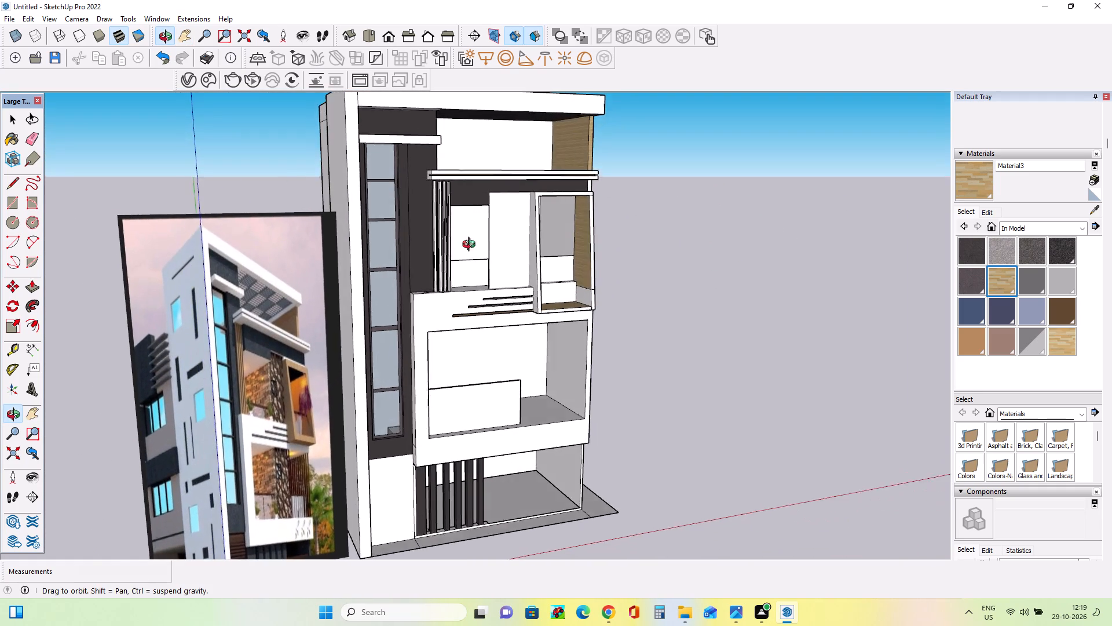
middle_click_drag(471, 246, 408, 267)
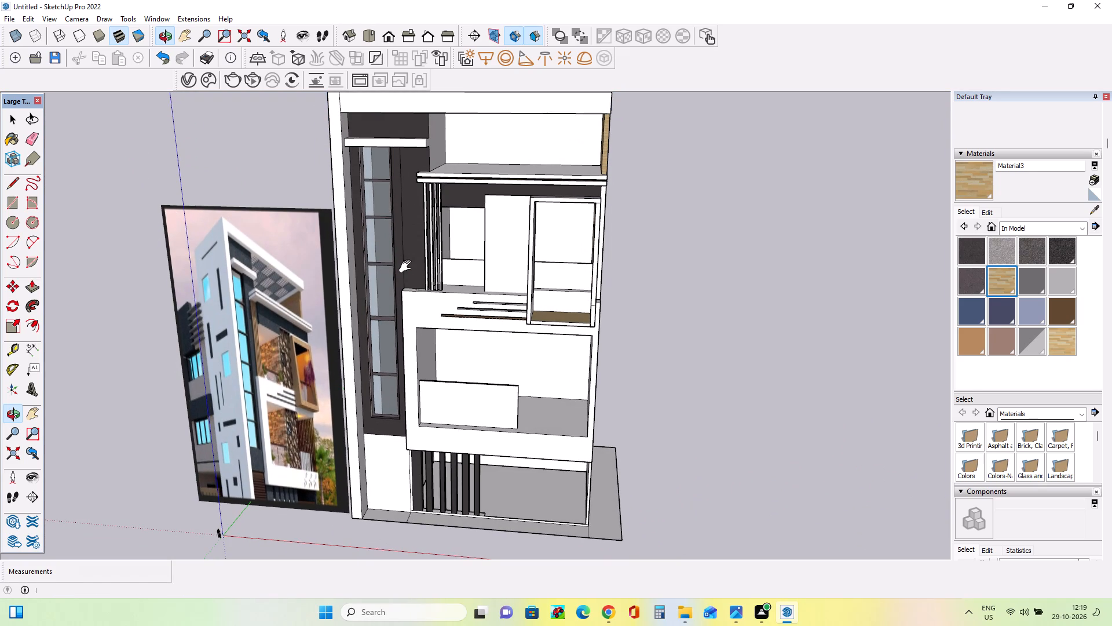
middle_click_drag(619, 240, 544, 254)
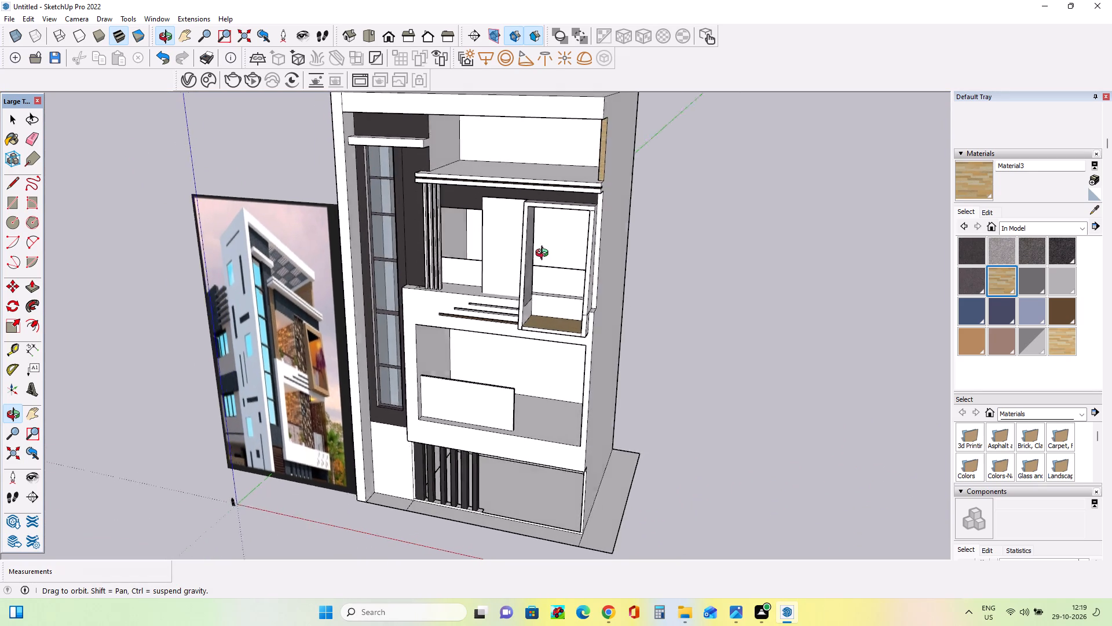
middle_click_drag(544, 254, 529, 279)
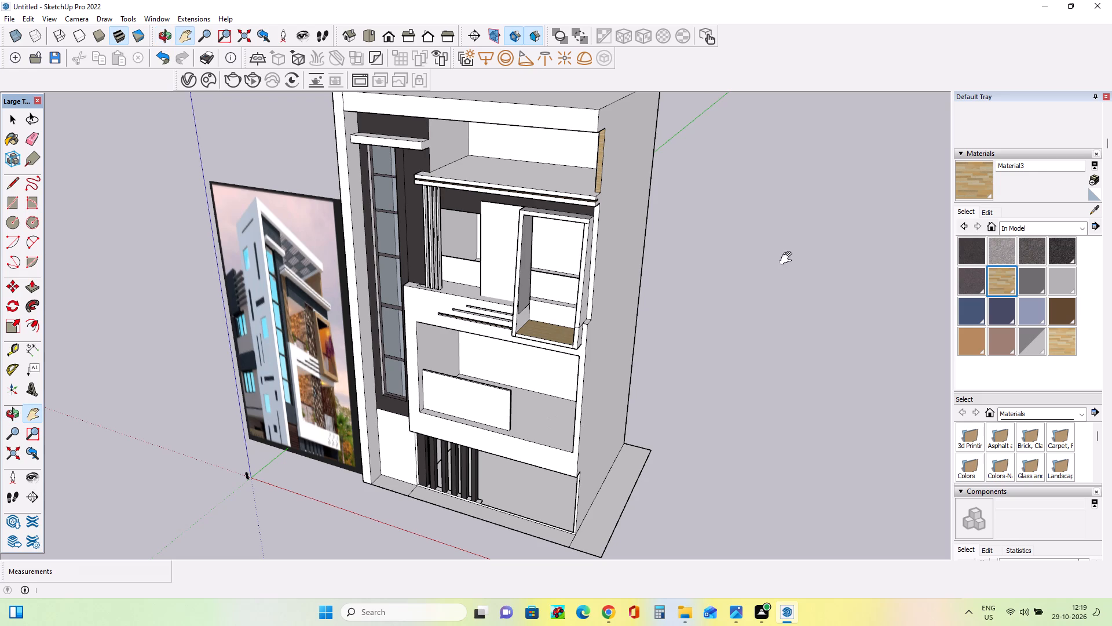
middle_click_drag(542, 238, 668, 223)
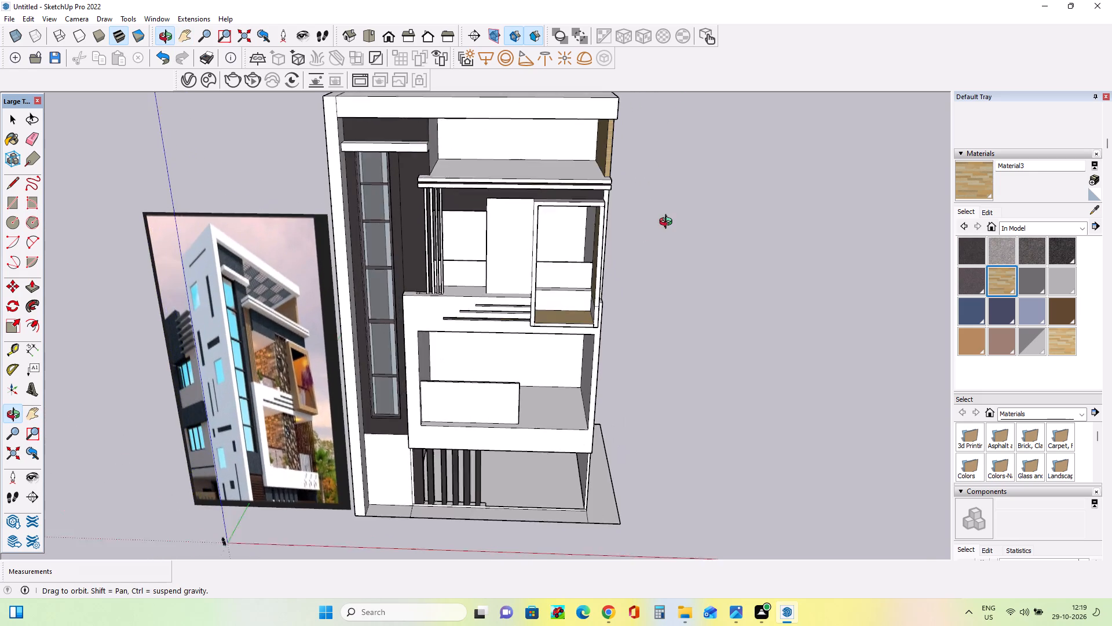
middle_click_drag(668, 223, 669, 223)
scroll(537, 413, "up", 3)
middle_click_drag(536, 413, 542, 396)
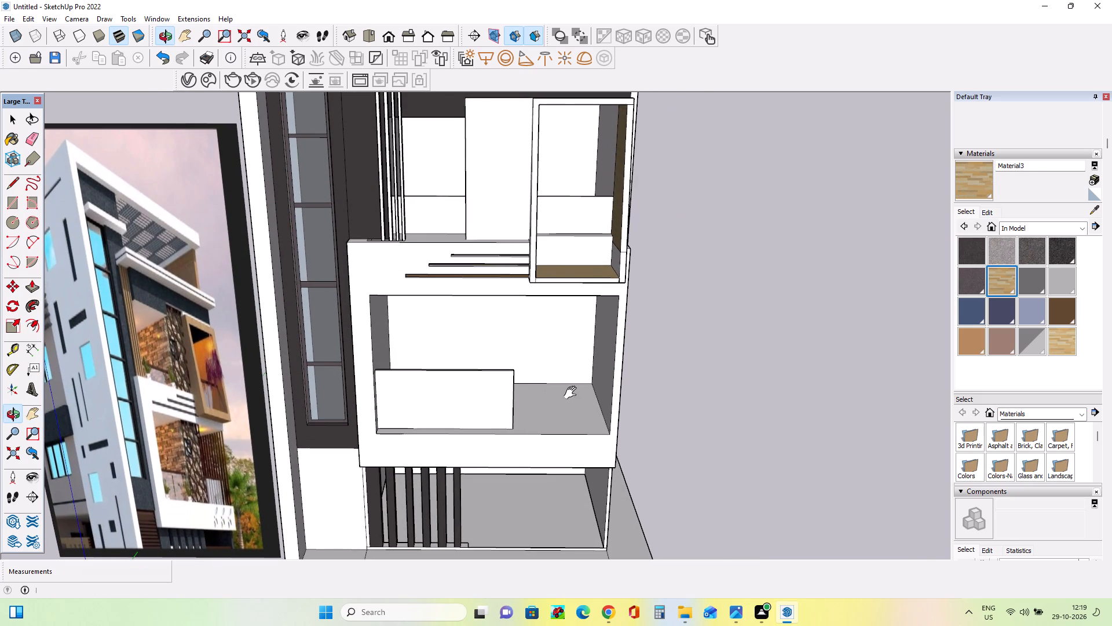
middle_click(573, 393)
middle_click_drag(528, 361, 482, 350)
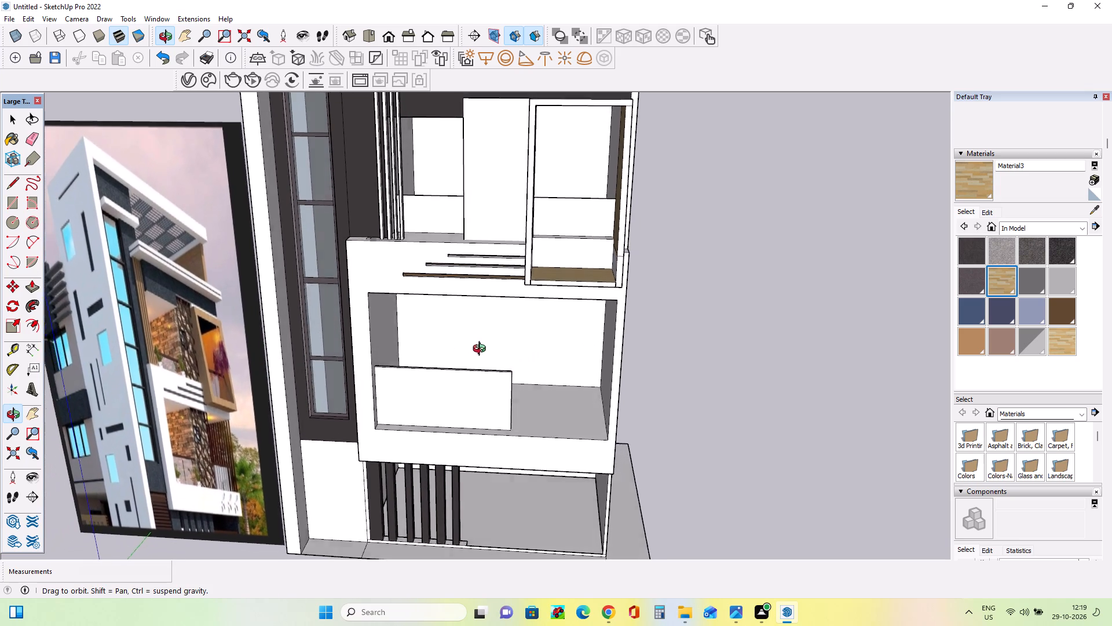
middle_click_drag(482, 350, 481, 331)
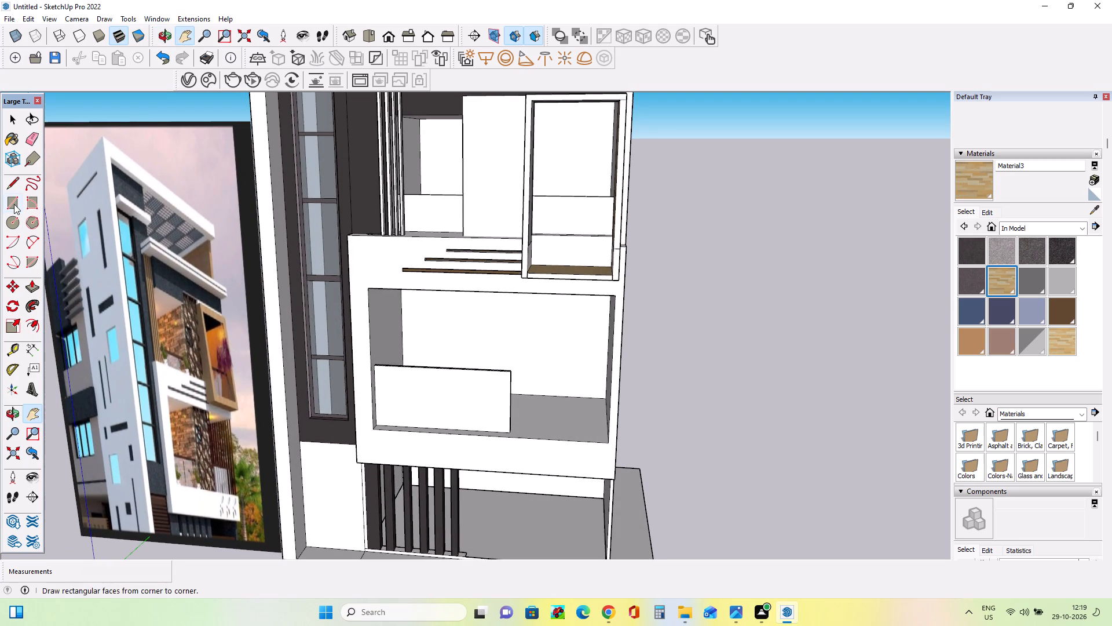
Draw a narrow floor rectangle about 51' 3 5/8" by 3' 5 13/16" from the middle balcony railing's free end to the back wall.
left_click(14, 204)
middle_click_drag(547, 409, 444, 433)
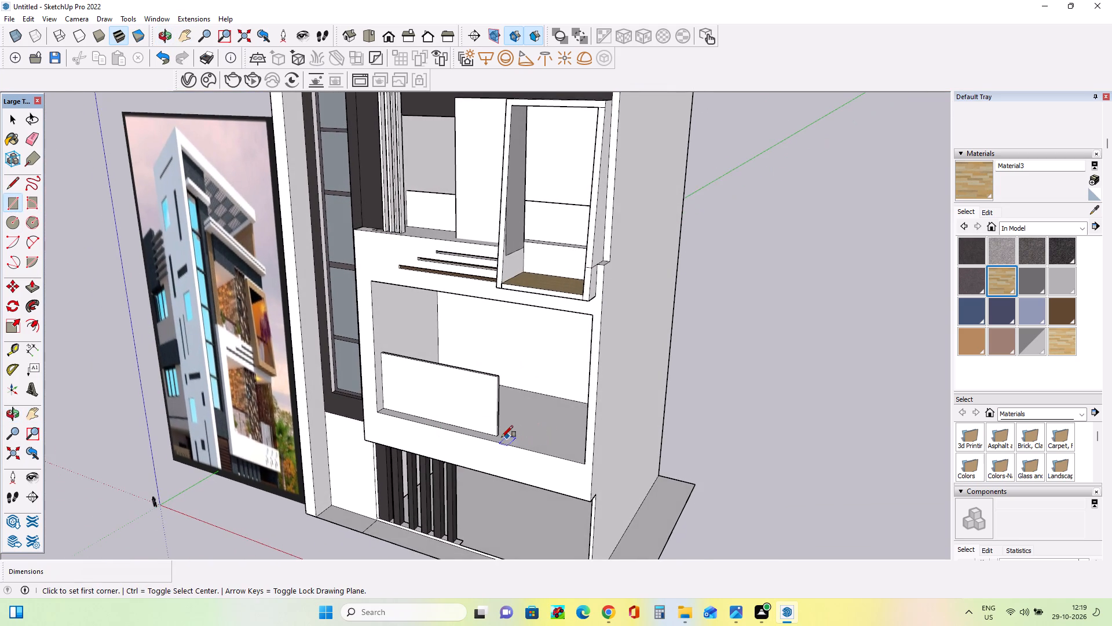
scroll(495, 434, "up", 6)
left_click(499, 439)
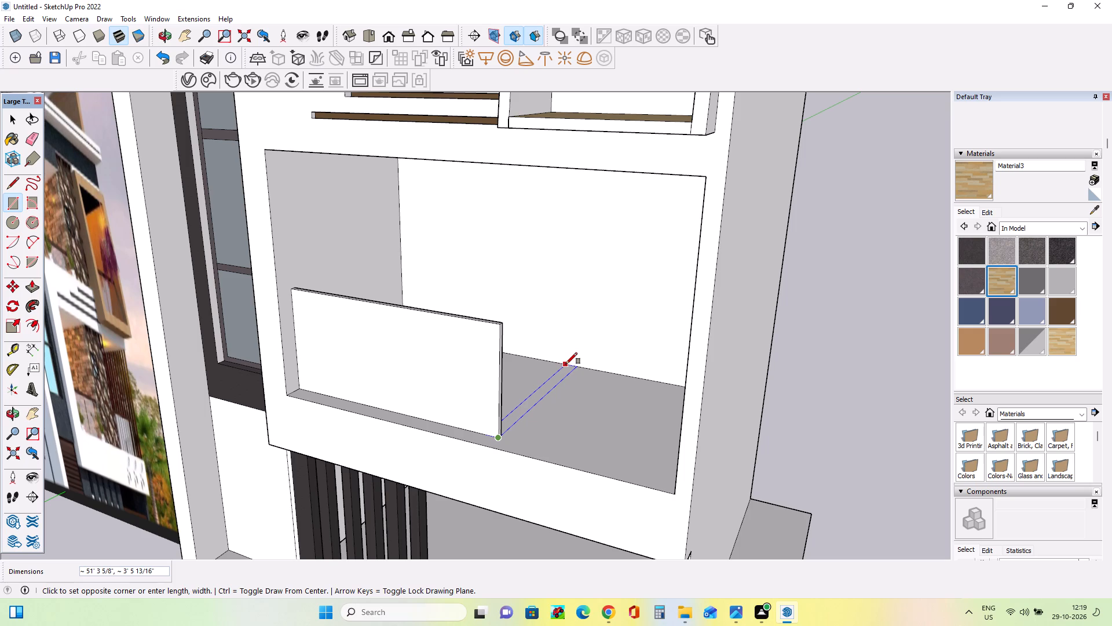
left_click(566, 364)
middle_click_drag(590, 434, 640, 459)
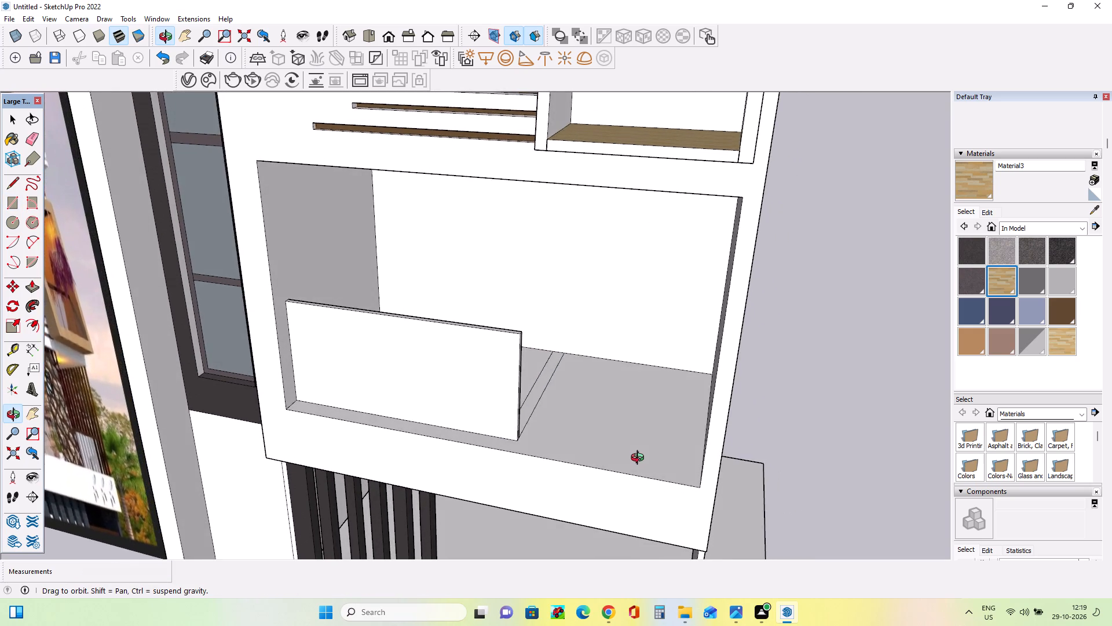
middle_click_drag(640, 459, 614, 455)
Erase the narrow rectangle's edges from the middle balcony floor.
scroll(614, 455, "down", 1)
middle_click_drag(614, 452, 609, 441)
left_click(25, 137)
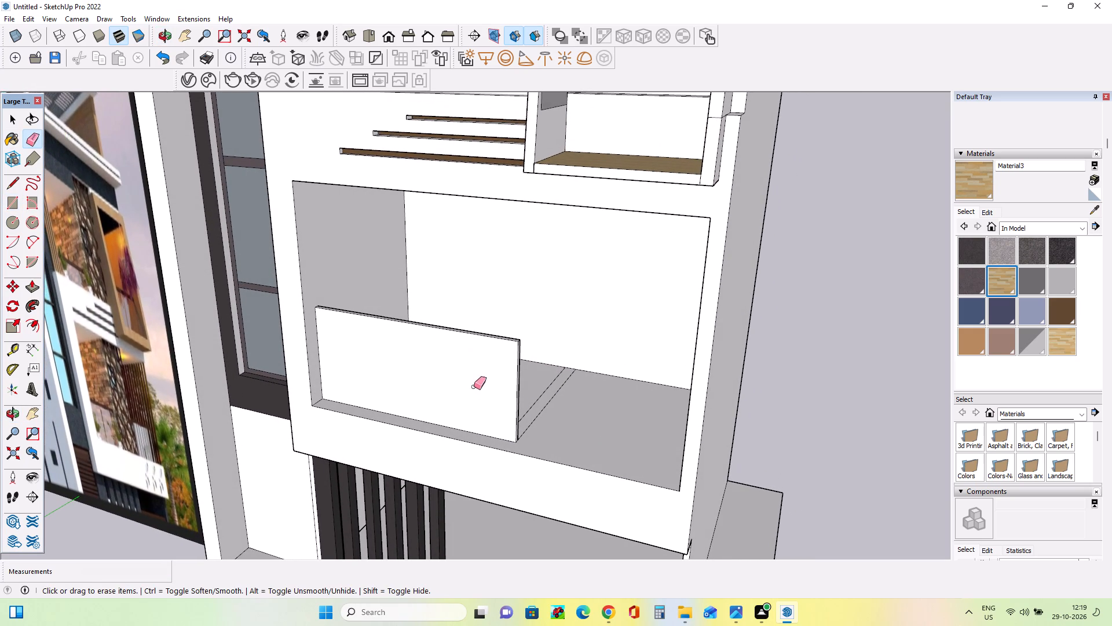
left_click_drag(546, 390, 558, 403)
Extend the free end of the middle balcony's railing panel by about 7' 2 5/16" with Push/Pull.
middle_click_drag(555, 402, 555, 391)
left_click(32, 287)
middle_click_drag(556, 387, 486, 400)
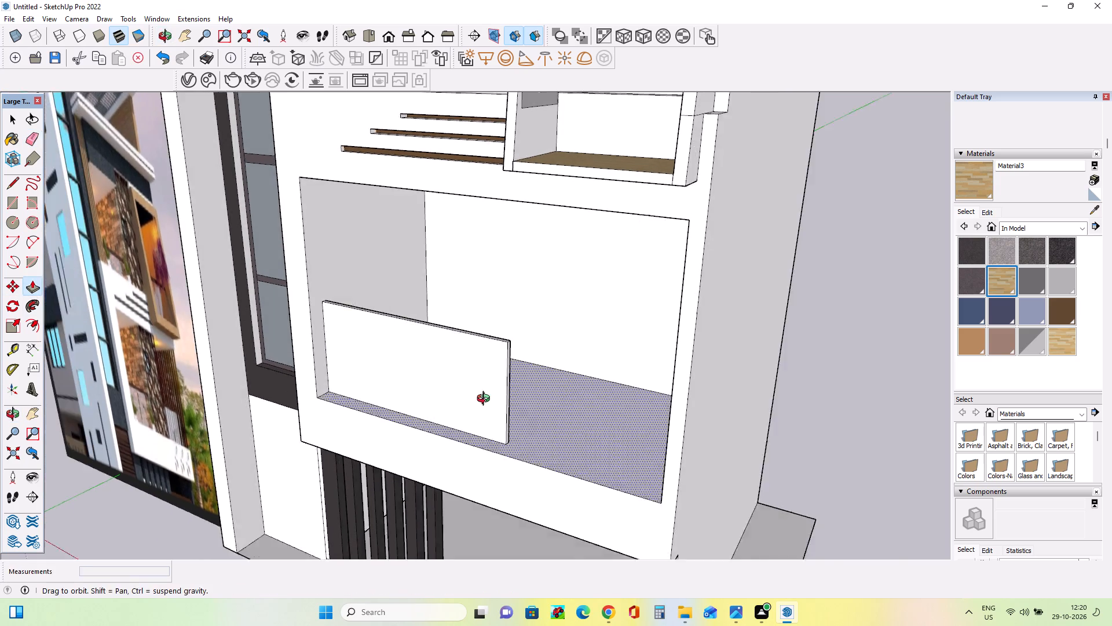
middle_click_drag(486, 400, 485, 400)
scroll(489, 413, "down", 1)
scroll(489, 413, "up", 4)
left_click_drag(501, 438, 517, 453)
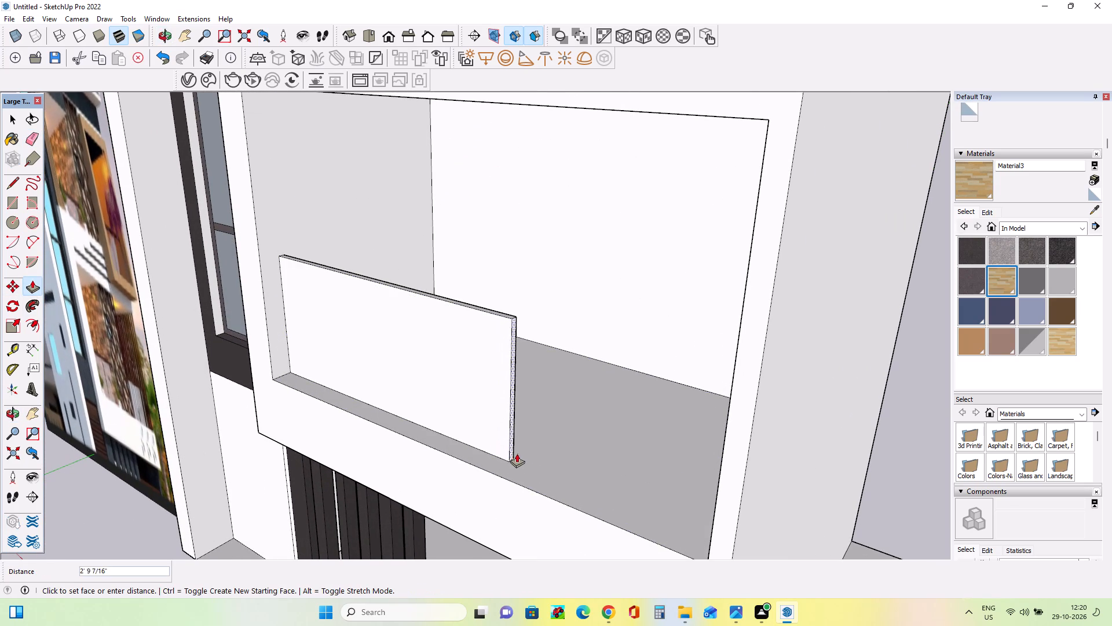
left_click_drag(517, 453, 528, 464)
middle_click_drag(504, 446, 544, 382)
scroll(543, 381, "down", 8)
middle_click_drag(536, 431, 550, 452)
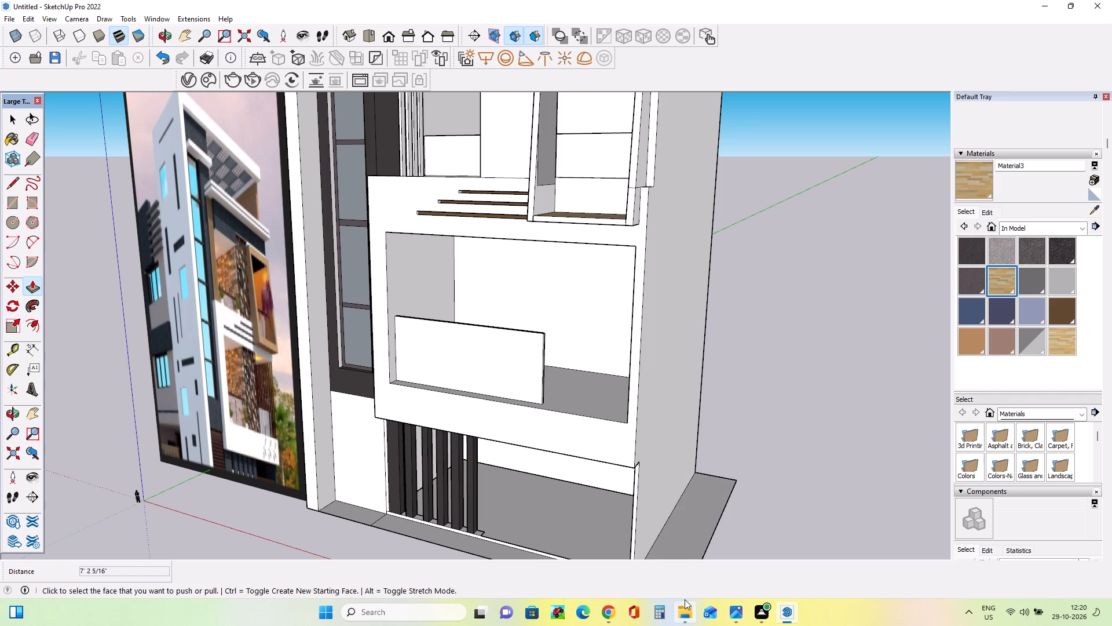
Draw a floor rectangle about 51' 3 5/8" by 3' 7 3/8" from the extended railing's end corner back to the rear wall.
middle_click_drag(509, 339, 504, 414)
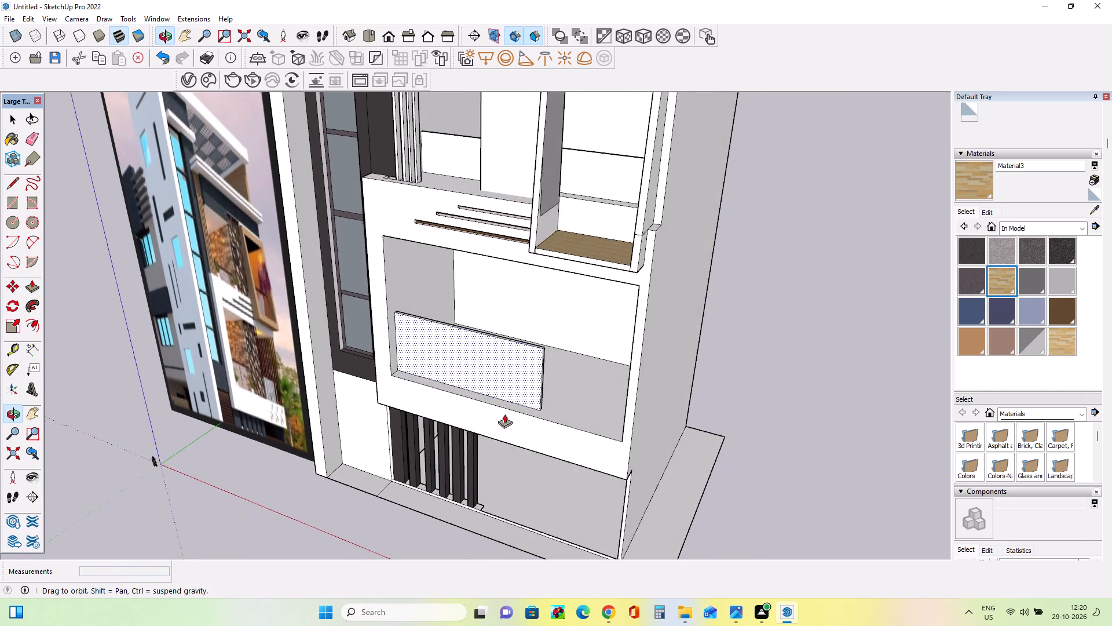
middle_click_drag(504, 414, 507, 413)
scroll(396, 382, "up", 3)
middle_click_drag(403, 382, 420, 406)
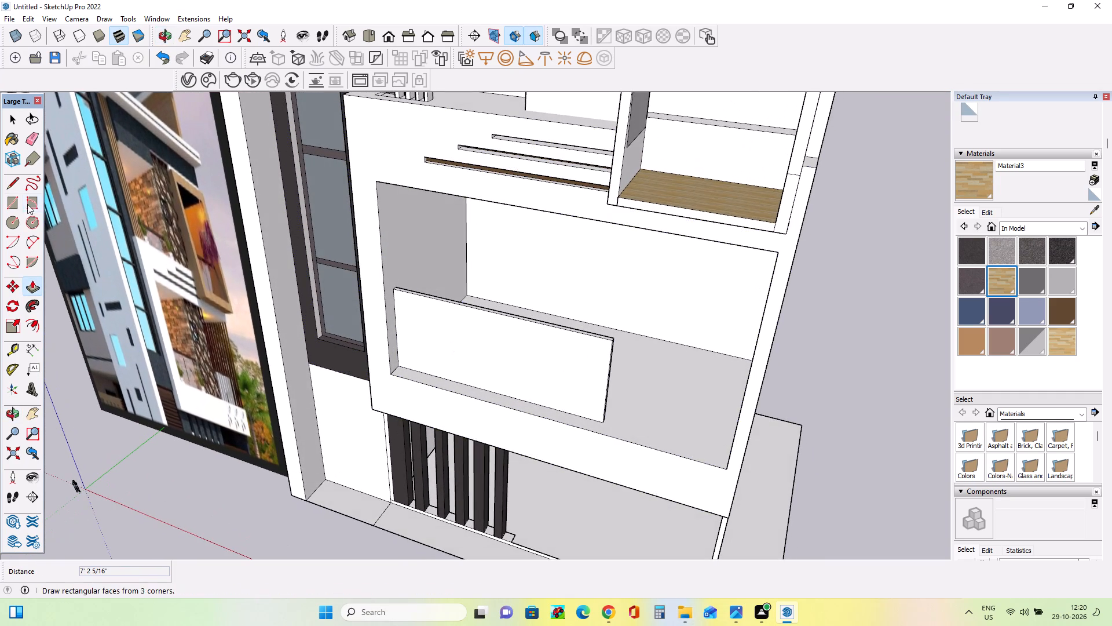
left_click(7, 201)
middle_click_drag(654, 439, 582, 463)
scroll(583, 452, "up", 3)
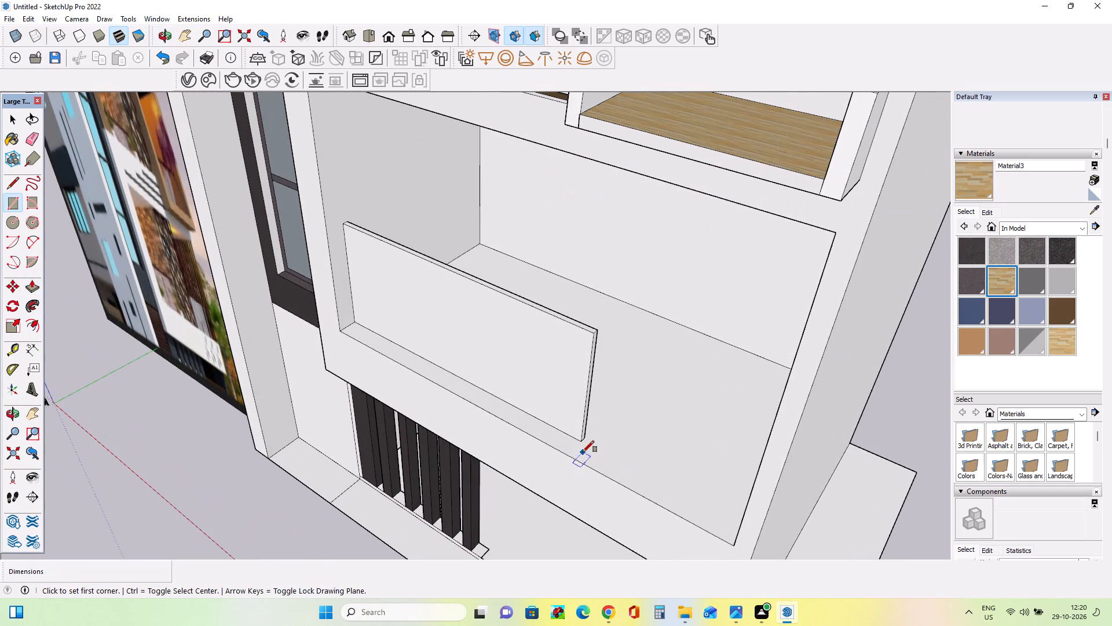
left_click(583, 441)
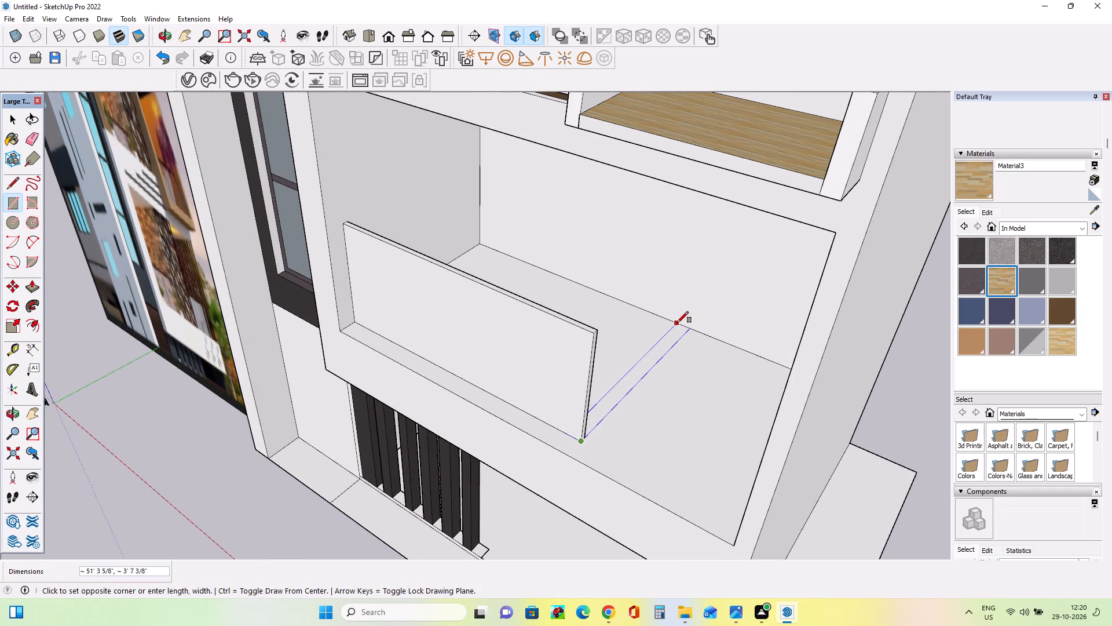
left_click(680, 323)
Pull the floor strip up 64' 3 3/4" to the balcony ceiling to form a full-height partition wall.
middle_click_drag(570, 396, 642, 405)
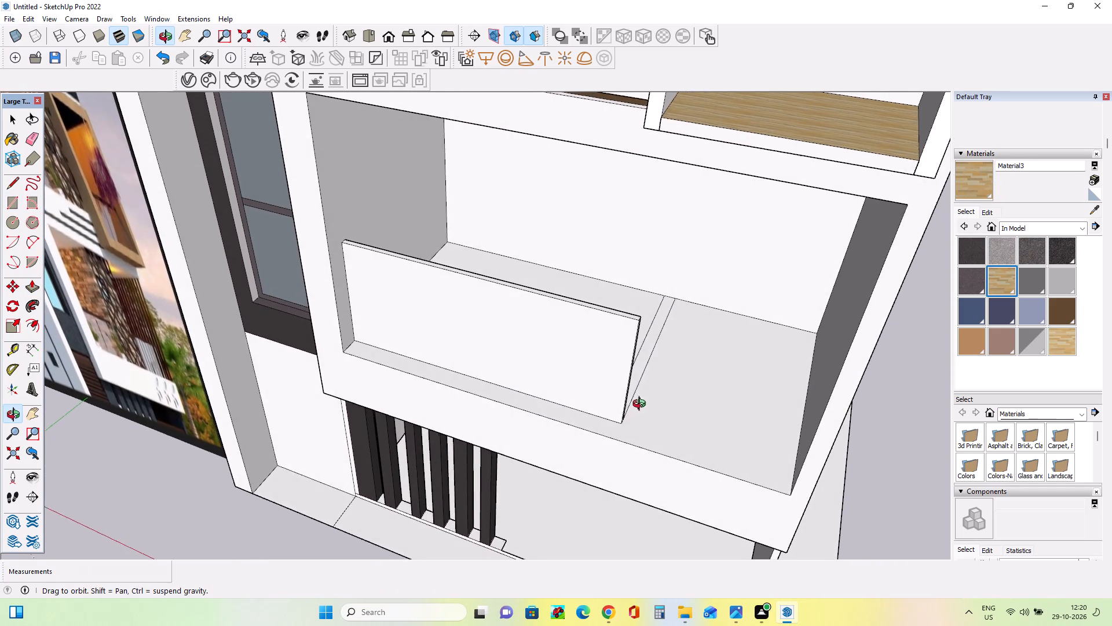
middle_click_drag(642, 405, 641, 399)
left_click(24, 285)
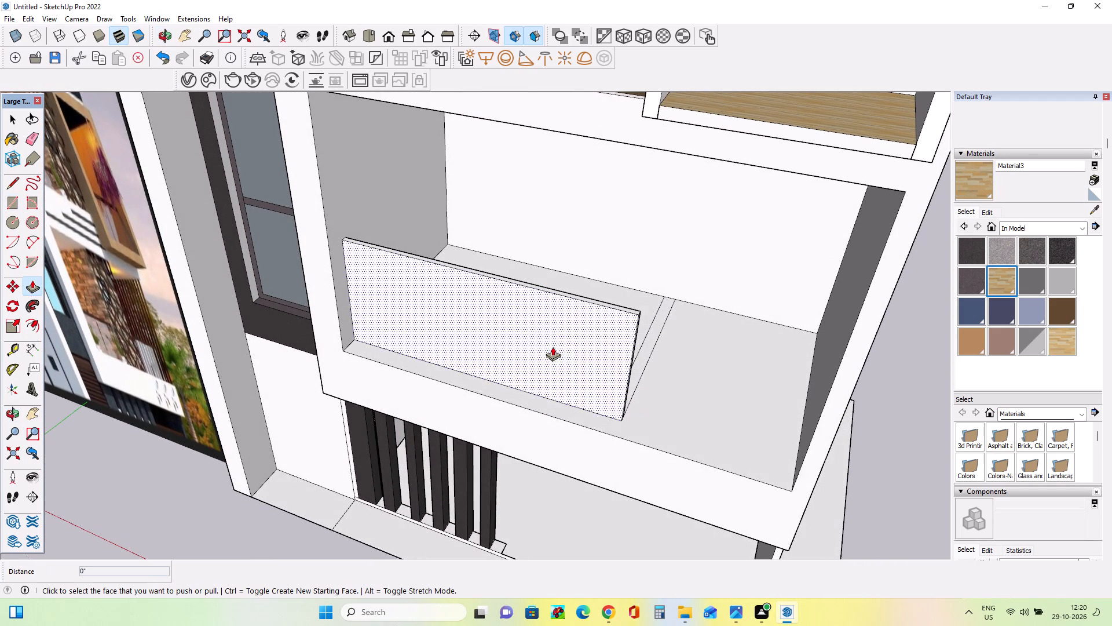
left_click_drag(644, 363, 682, 150)
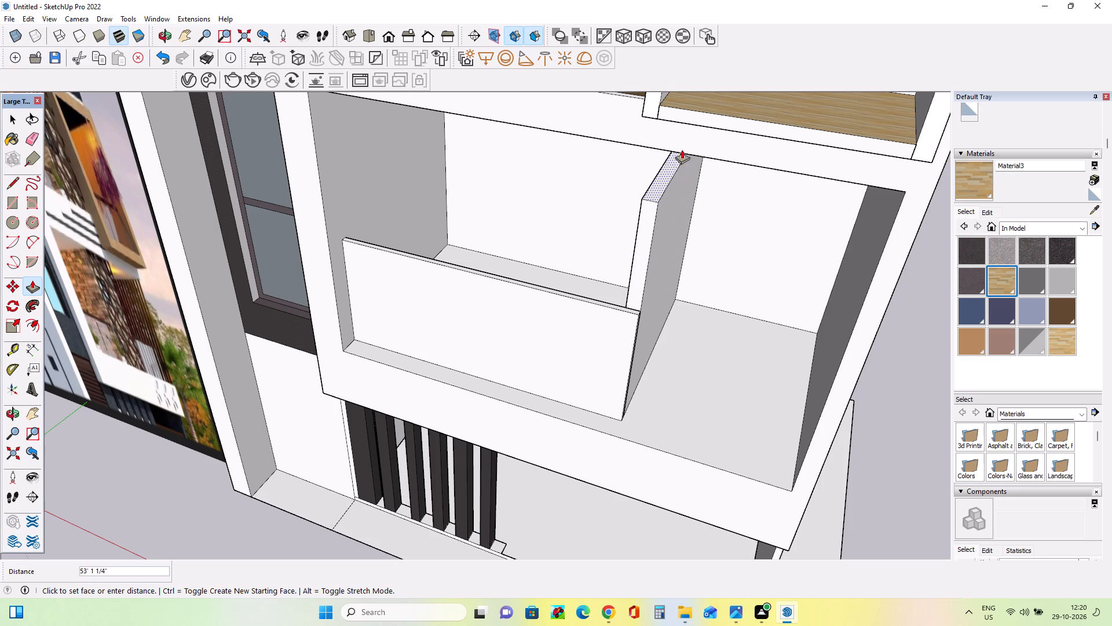
left_click_drag(682, 150, 660, 190)
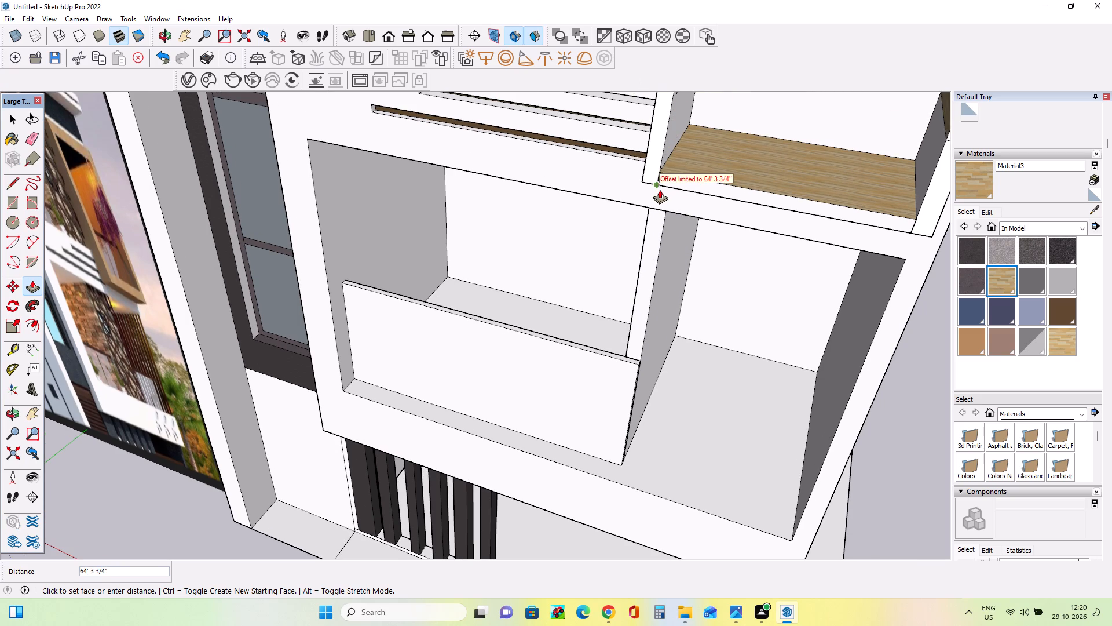
left_click_drag(660, 190, 660, 182)
Push the partition wall's side face behind the railing inward about 1' 5" to thin the wall.
middle_click_drag(559, 310, 794, 336)
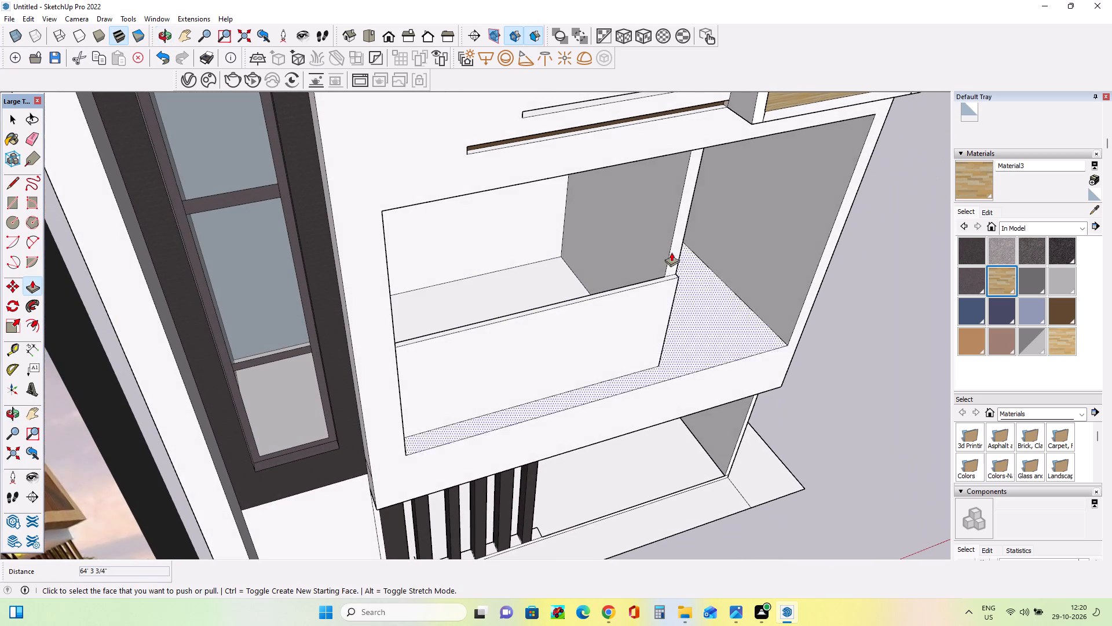
left_click_drag(660, 240, 665, 238)
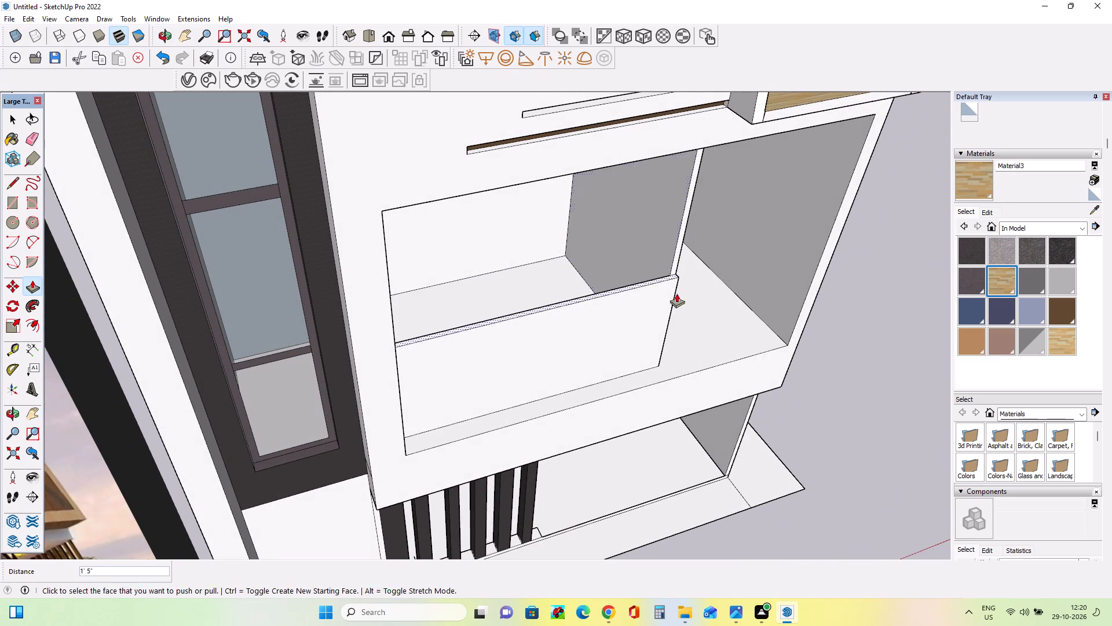
Pull the middle balcony partition wall's outer side face away from the railing toward the balcony's far side wall.
middle_click_drag(706, 304, 425, 256)
scroll(565, 312, "up", 2)
scroll(516, 311, "down", 6)
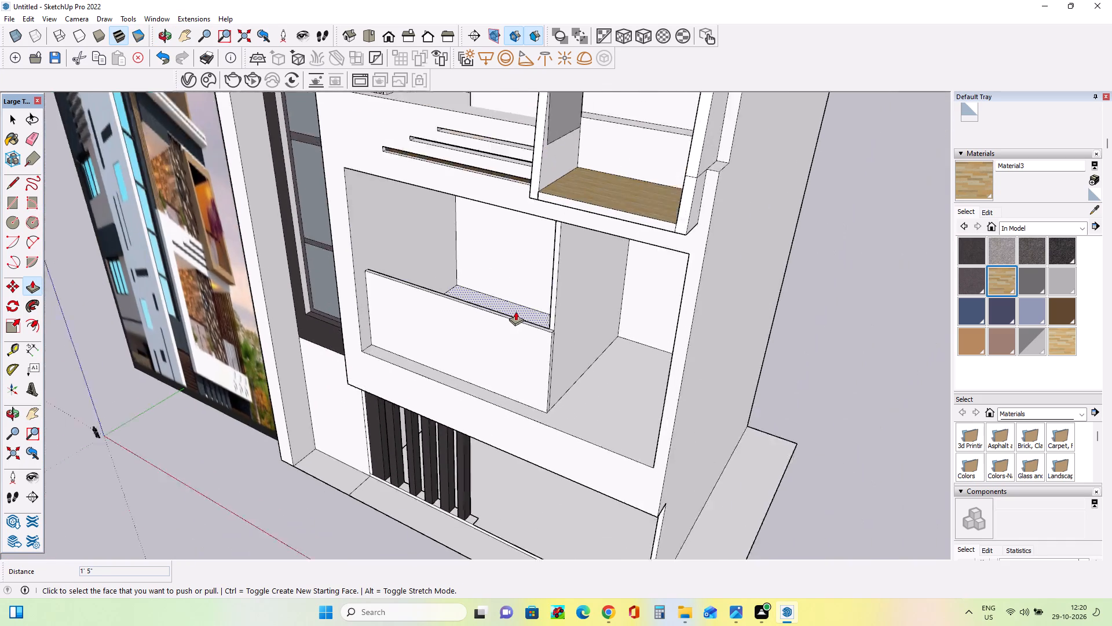
scroll(515, 311, "down", 2)
middle_click_drag(632, 322, 804, 262)
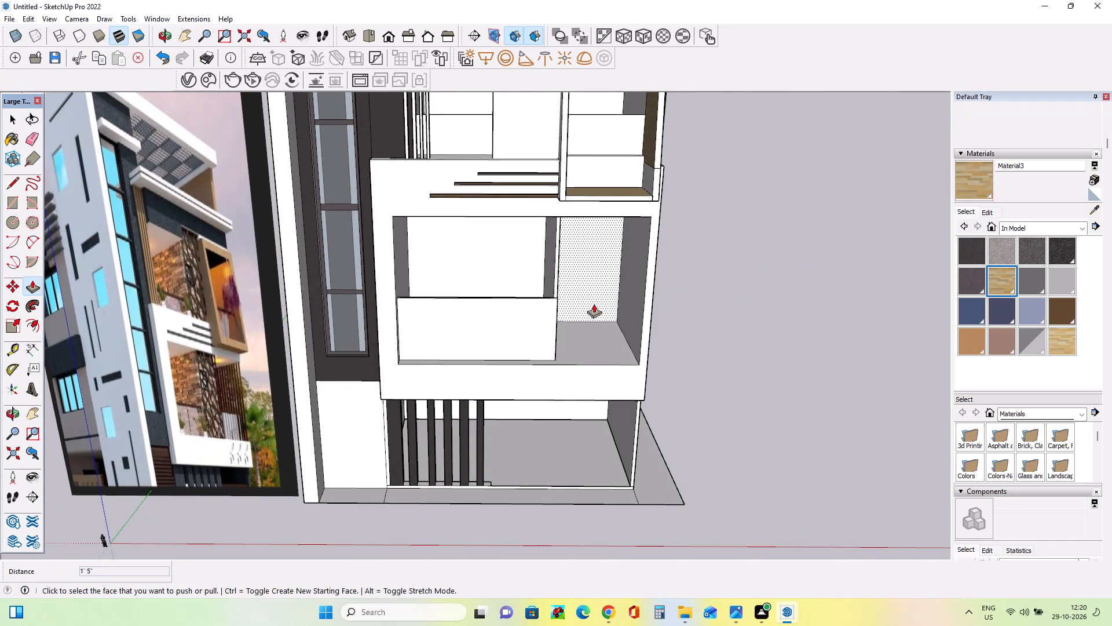
scroll(588, 299, "up", 4)
middle_click_drag(600, 299, 423, 351)
left_click_drag(521, 324, 532, 337)
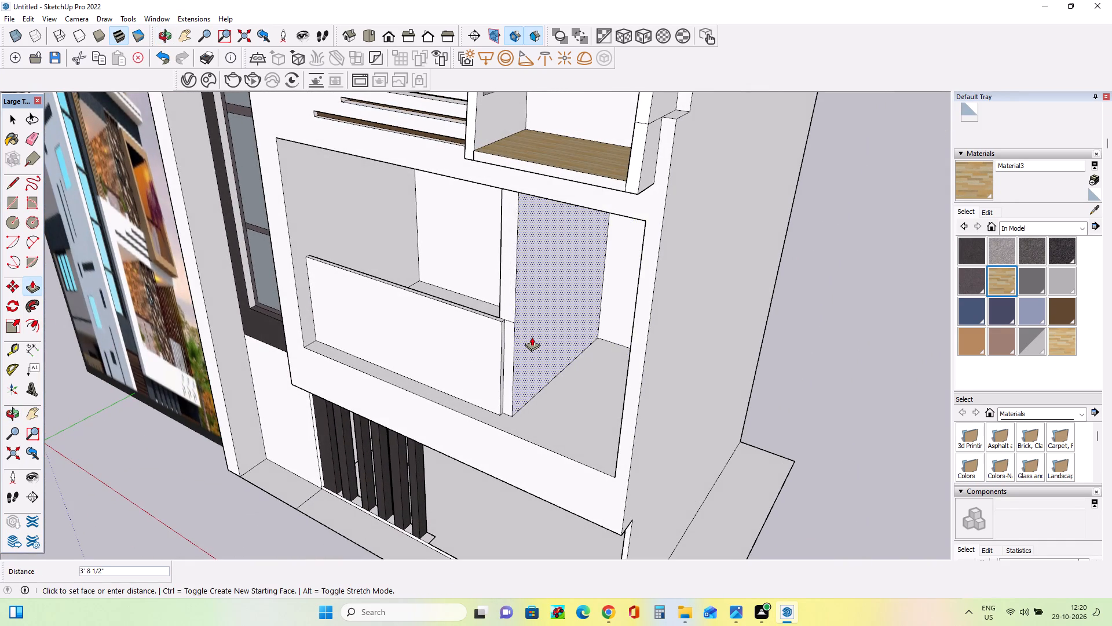
left_click_drag(532, 337, 547, 349)
Push the partition wall's railing-side face inward about 8' 4 9/16" to thin the wall.
middle_click_drag(506, 384, 629, 374)
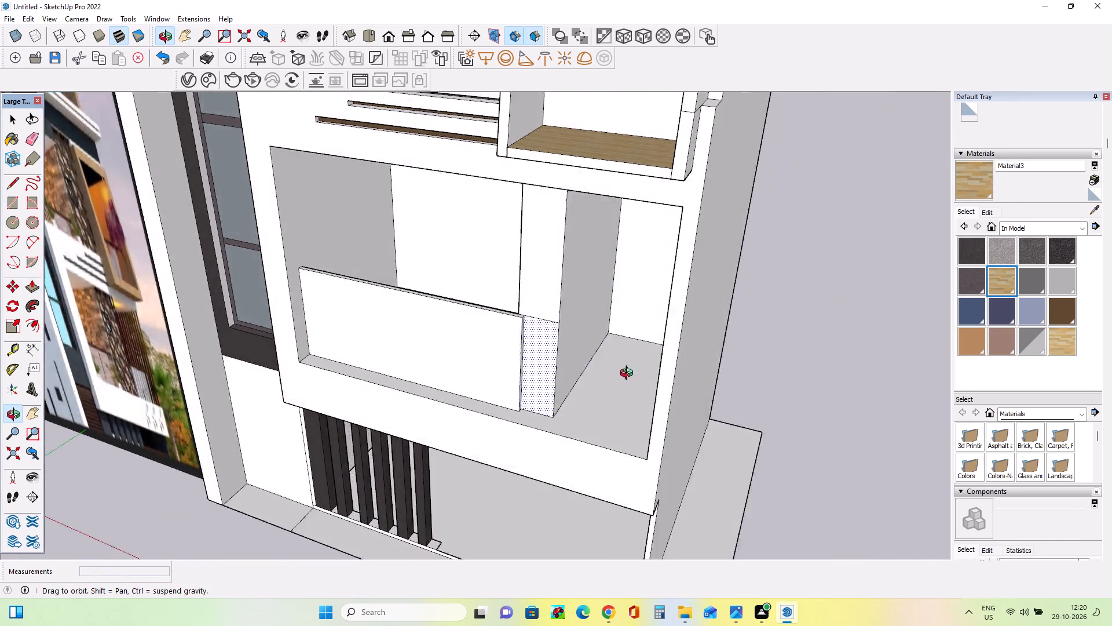
middle_click_drag(629, 374, 815, 361)
left_click_drag(564, 252, 586, 246)
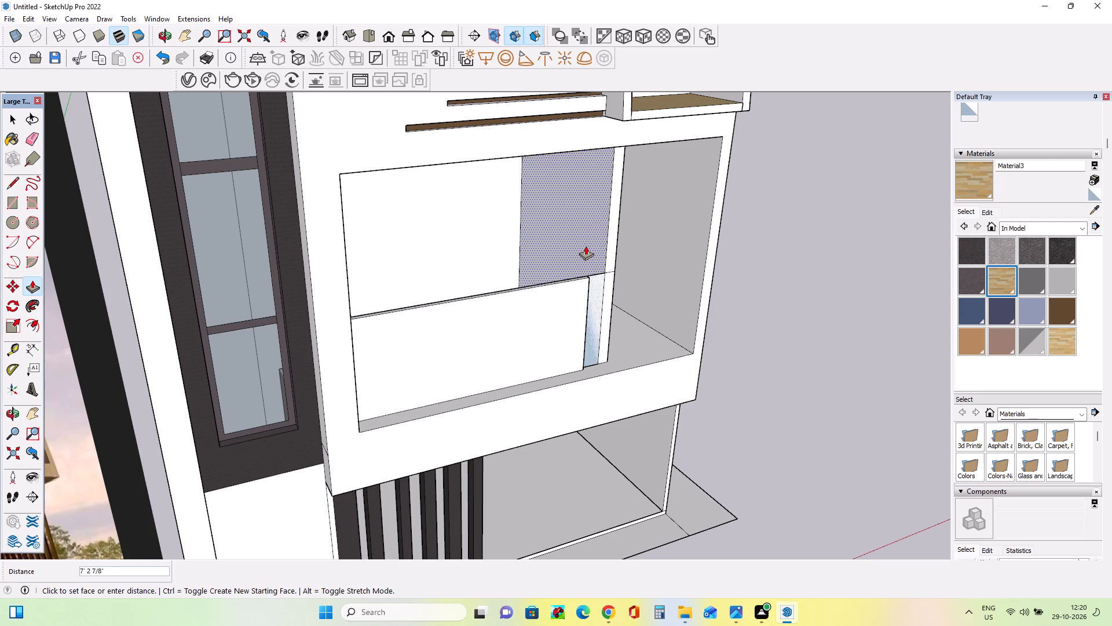
left_click_drag(586, 246, 588, 246)
Extend the railing panel's free end about 9' 2 3/16" across the front of the partition wall.
middle_click_drag(676, 315, 588, 329)
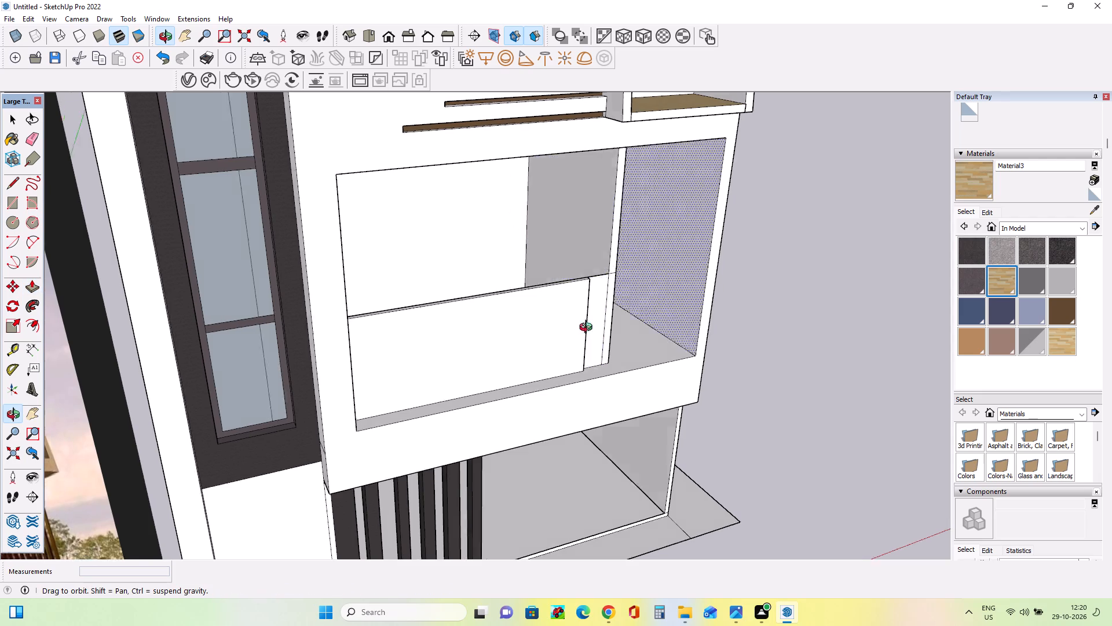
middle_click_drag(588, 329, 470, 295)
middle_click_drag(578, 361, 513, 371)
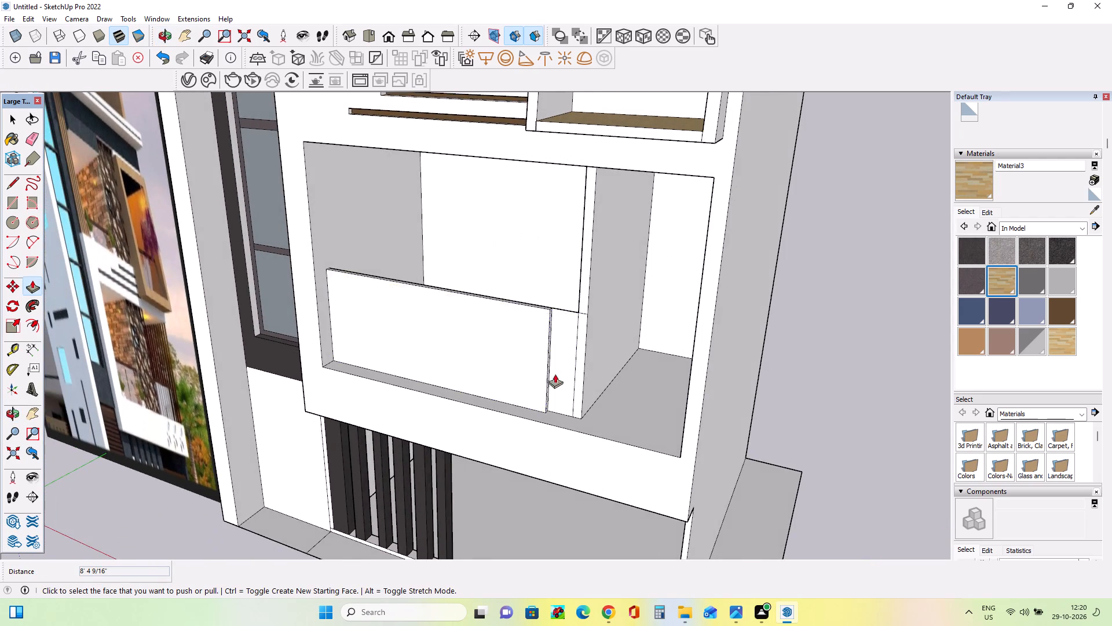
scroll(557, 375, "up", 3)
middle_click_drag(559, 383, 485, 395)
left_click_drag(498, 402, 525, 406)
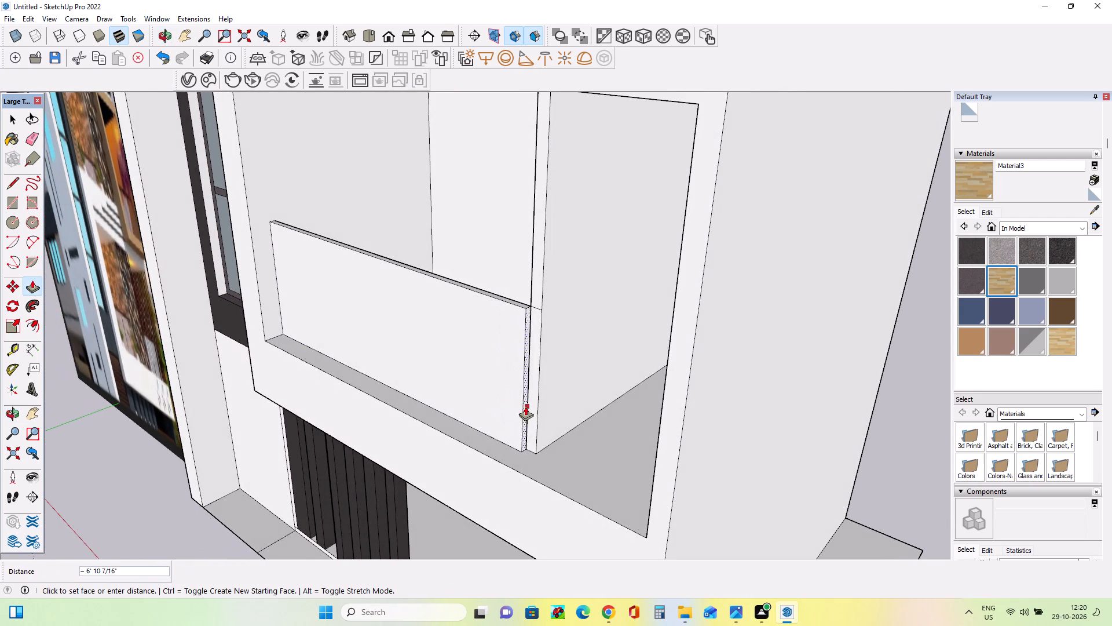
left_click_drag(525, 406, 543, 392)
scroll(428, 367, "down", 4)
Examine the middle balcony's extended railing and shifted partition wall from several angles.
middle_click_drag(483, 356, 566, 356)
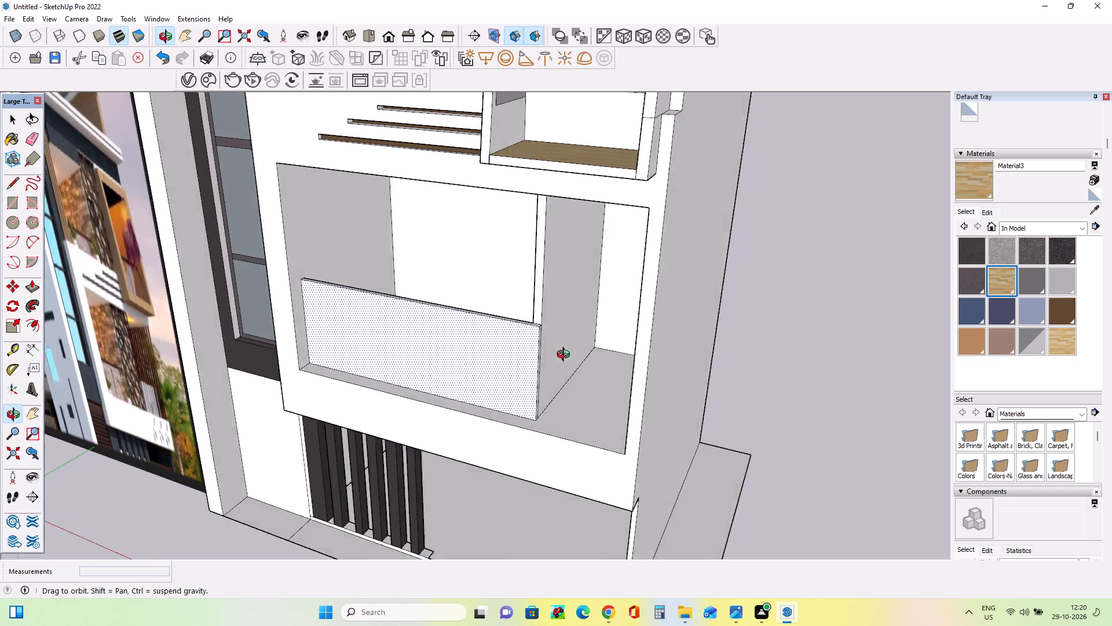
middle_click_drag(566, 356, 606, 372)
scroll(606, 372, "down", 1)
middle_click_drag(606, 367, 556, 384)
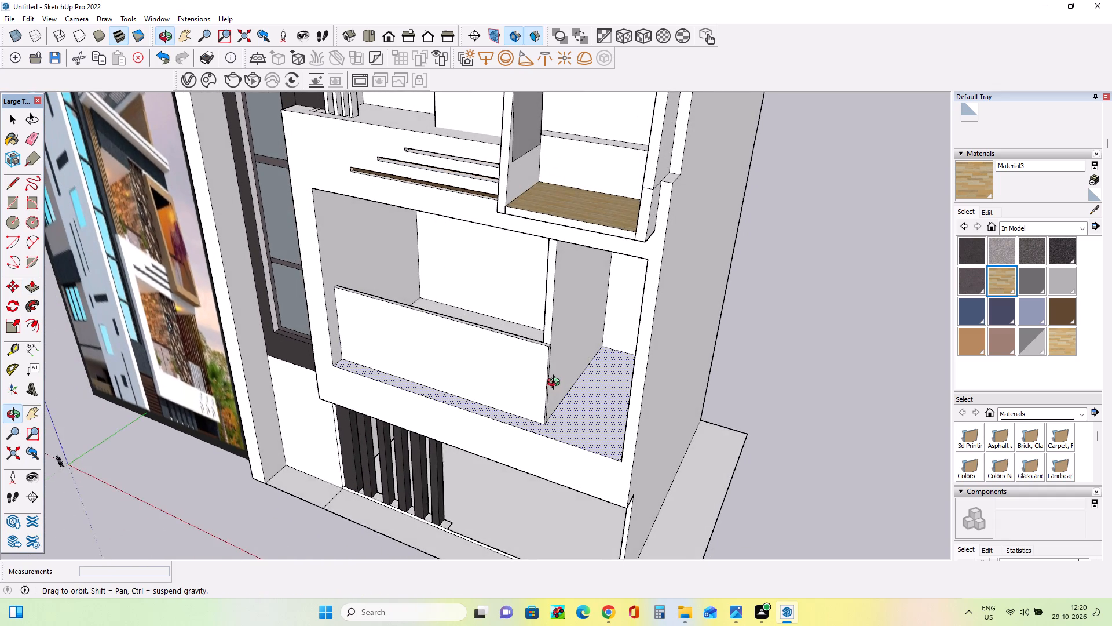
middle_click_drag(556, 384, 556, 394)
middle_click_drag(593, 380, 684, 270)
middle_click_drag(619, 377, 625, 383)
scroll(575, 356, "up", 3)
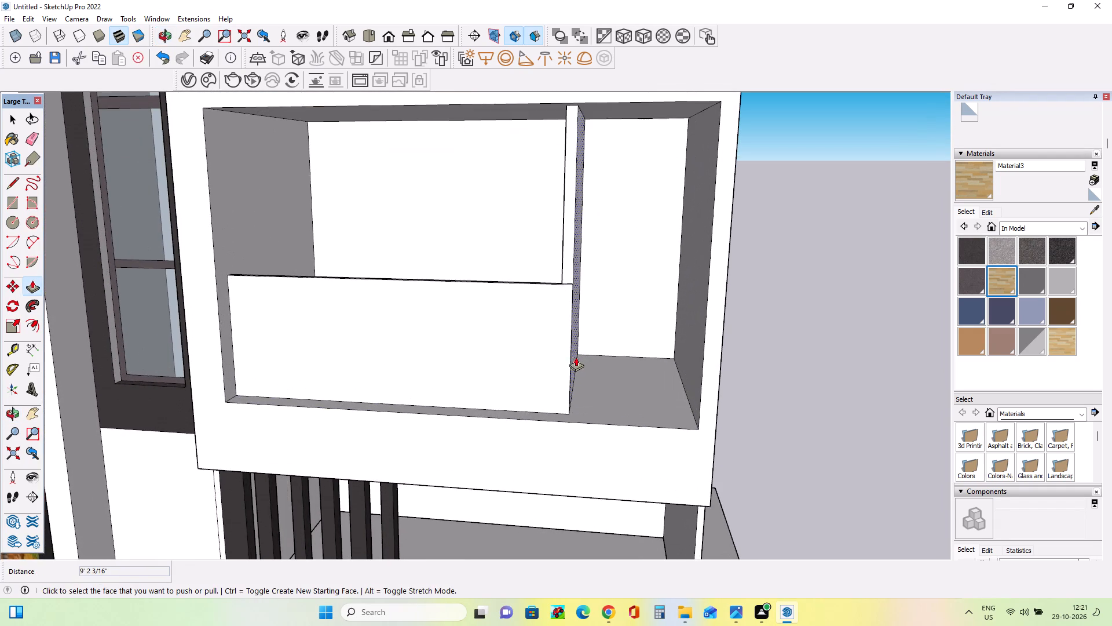
middle_click_drag(576, 357, 575, 373)
scroll(619, 362, "down", 3)
middle_click_drag(623, 362, 625, 356)
middle_click_drag(625, 361, 634, 383)
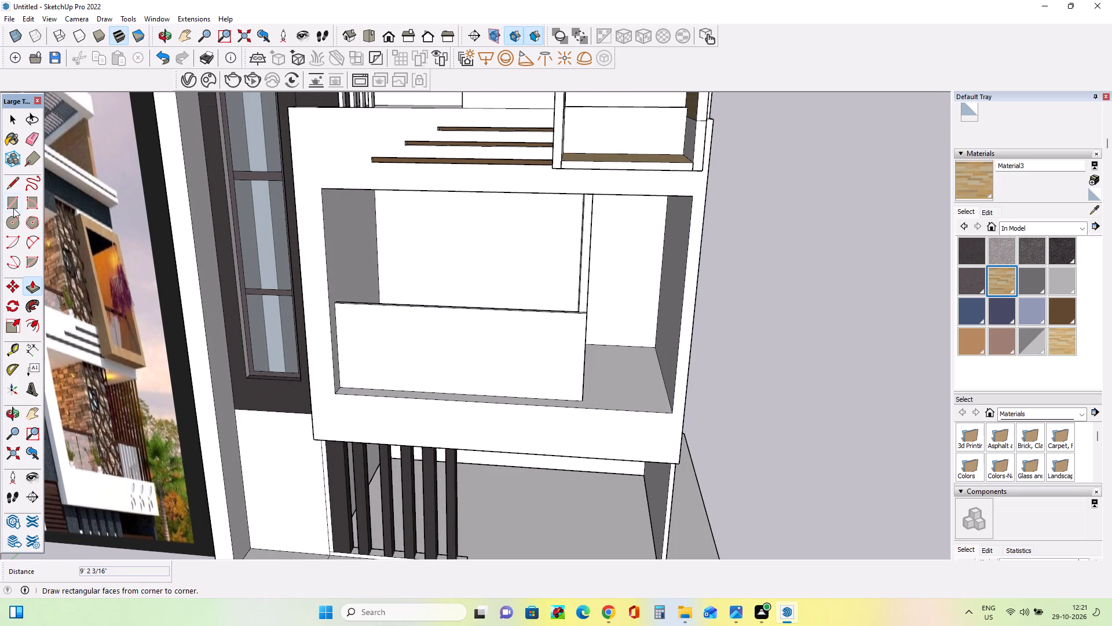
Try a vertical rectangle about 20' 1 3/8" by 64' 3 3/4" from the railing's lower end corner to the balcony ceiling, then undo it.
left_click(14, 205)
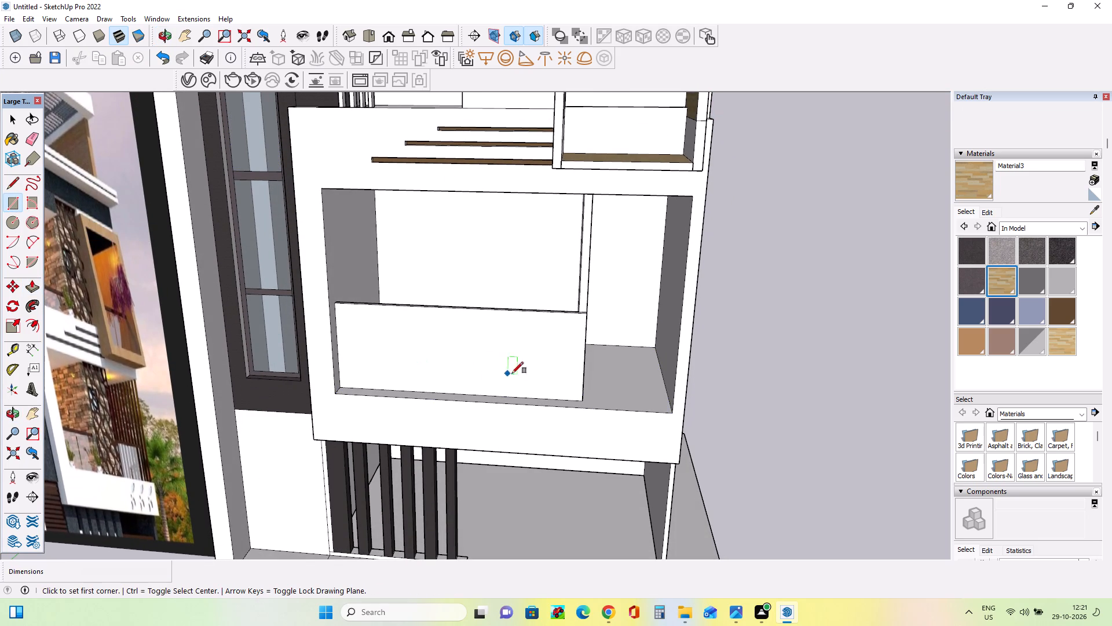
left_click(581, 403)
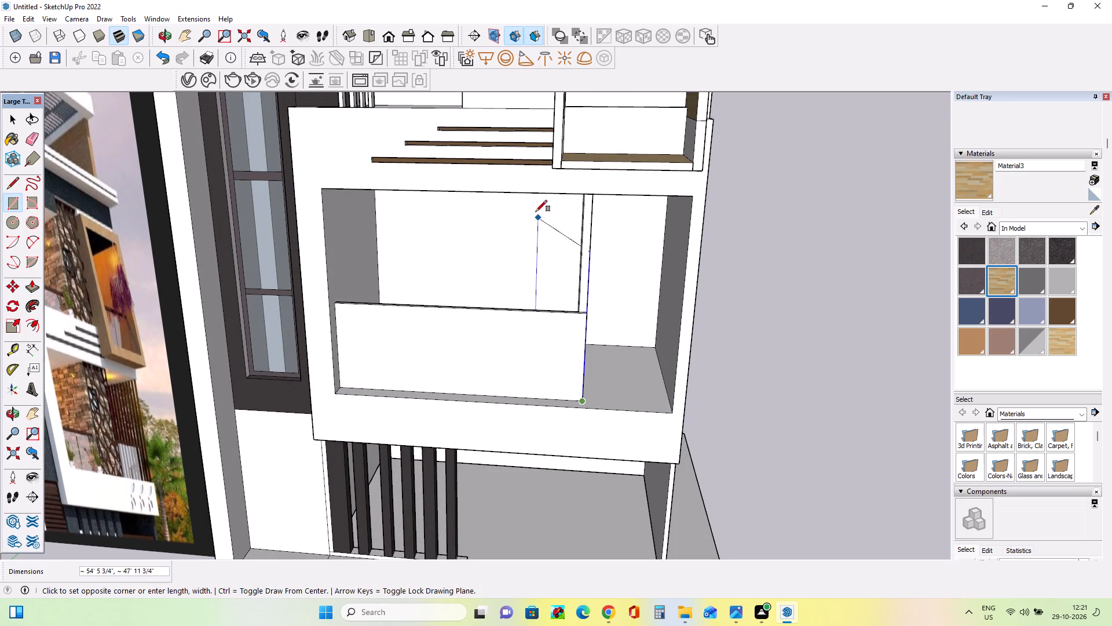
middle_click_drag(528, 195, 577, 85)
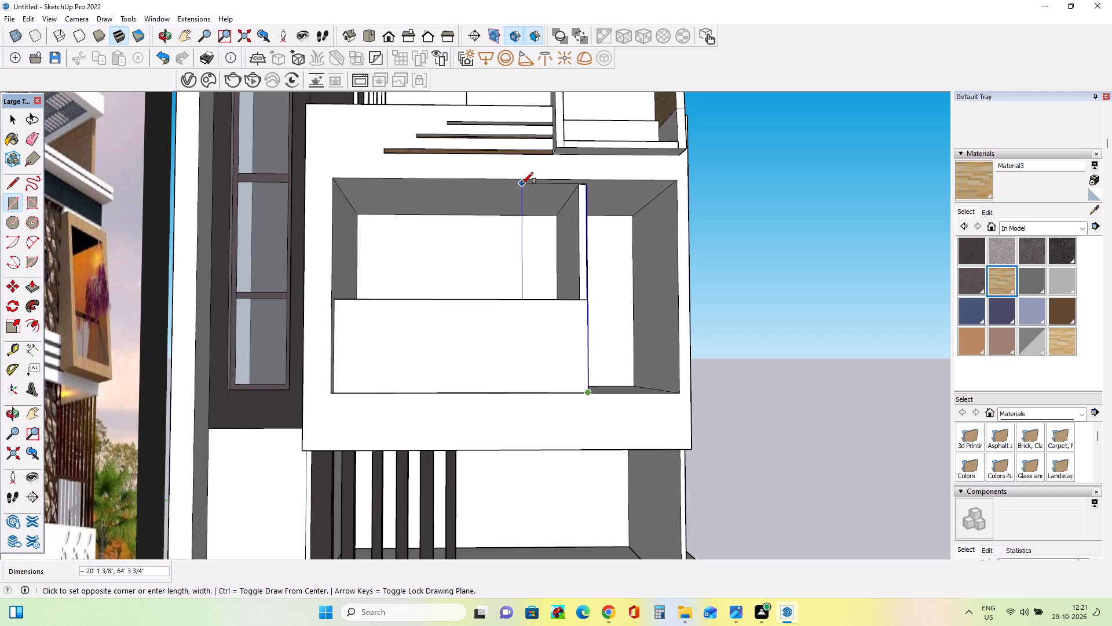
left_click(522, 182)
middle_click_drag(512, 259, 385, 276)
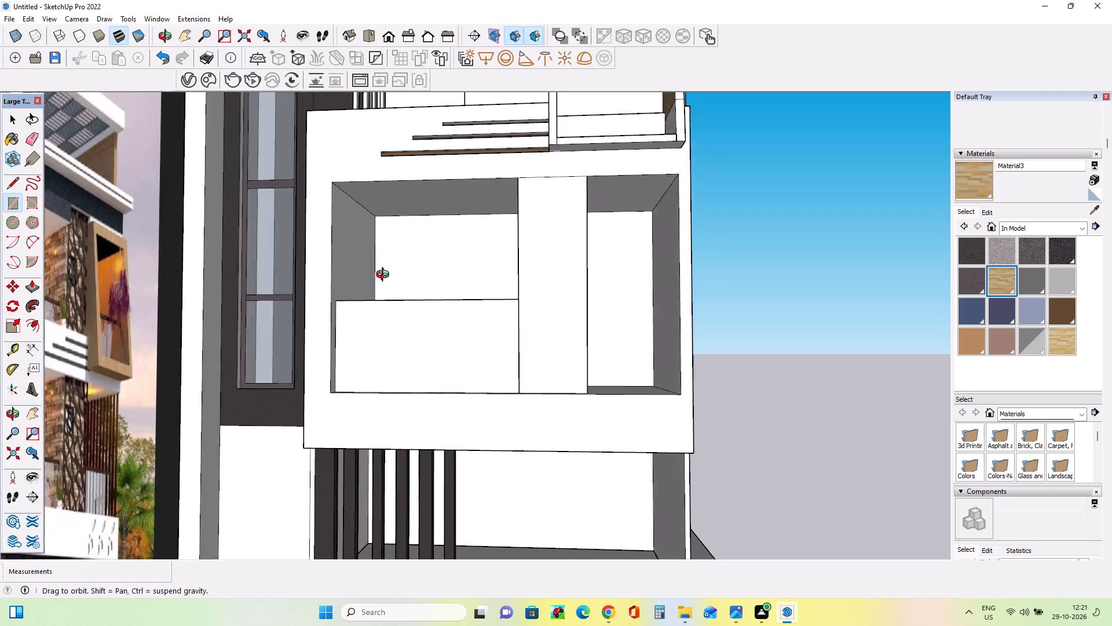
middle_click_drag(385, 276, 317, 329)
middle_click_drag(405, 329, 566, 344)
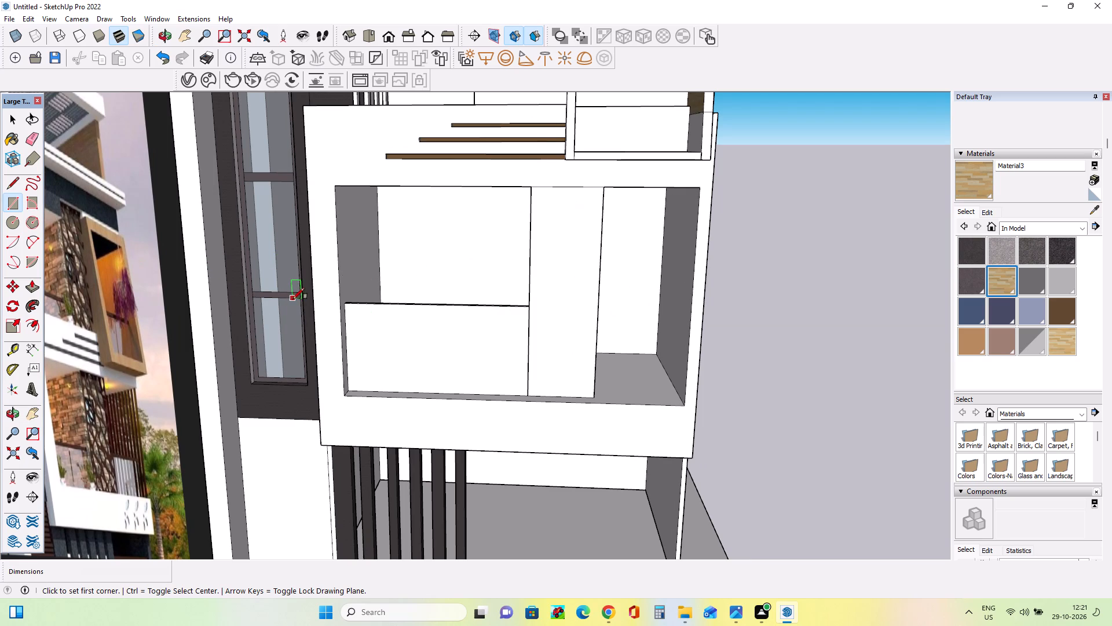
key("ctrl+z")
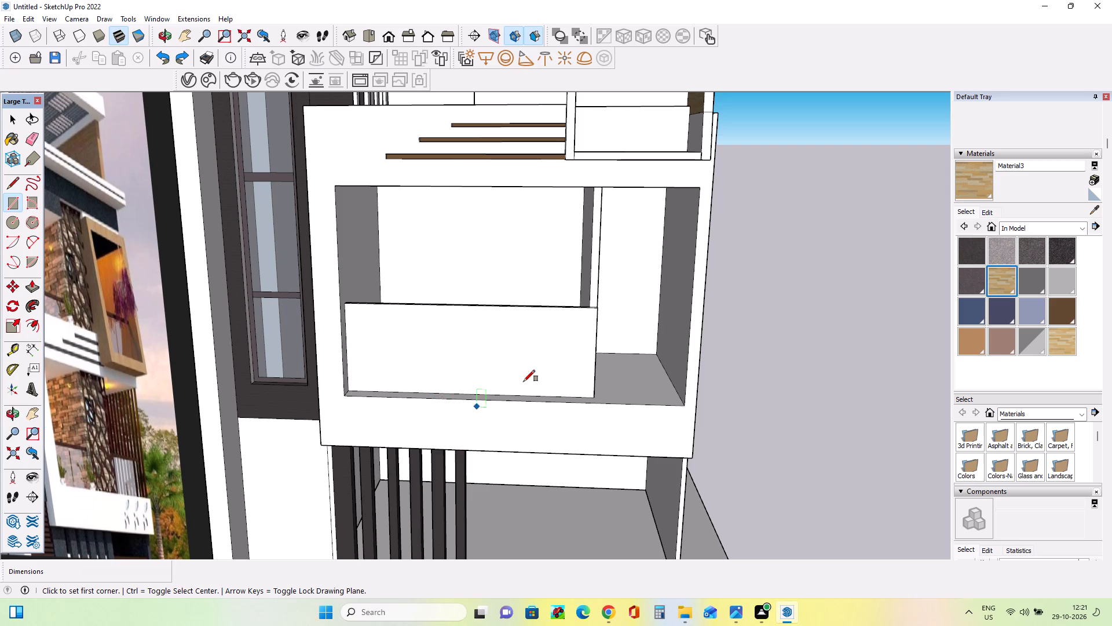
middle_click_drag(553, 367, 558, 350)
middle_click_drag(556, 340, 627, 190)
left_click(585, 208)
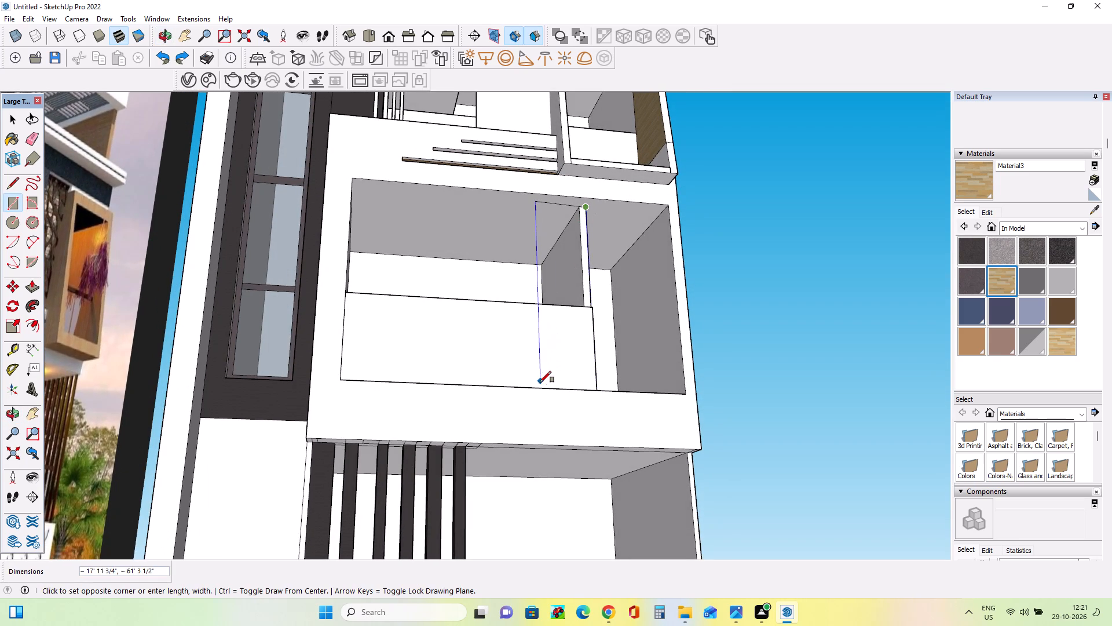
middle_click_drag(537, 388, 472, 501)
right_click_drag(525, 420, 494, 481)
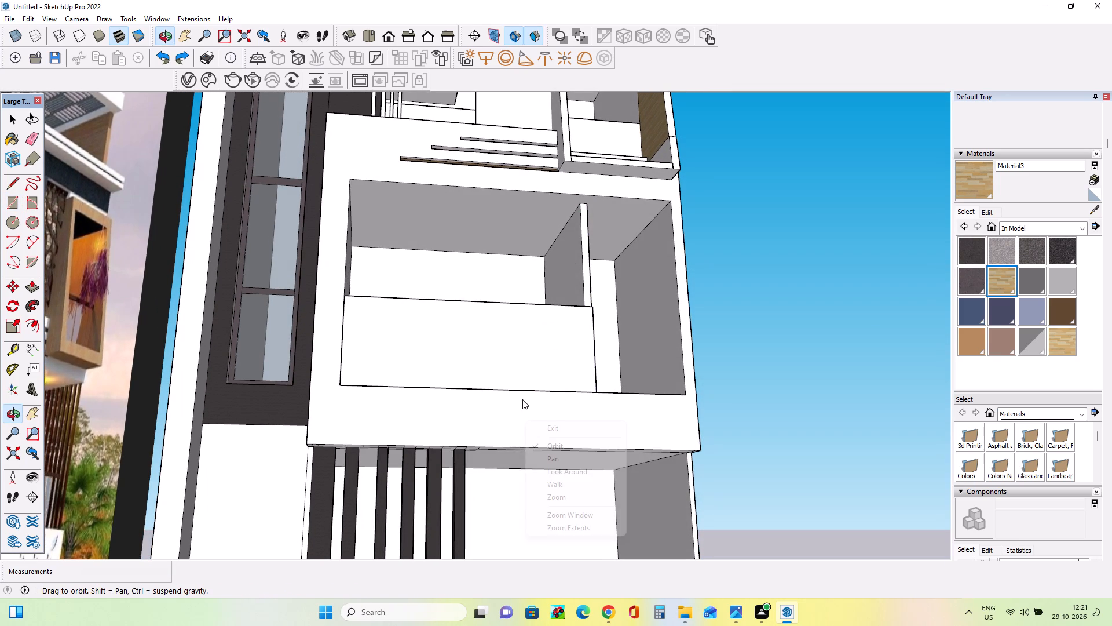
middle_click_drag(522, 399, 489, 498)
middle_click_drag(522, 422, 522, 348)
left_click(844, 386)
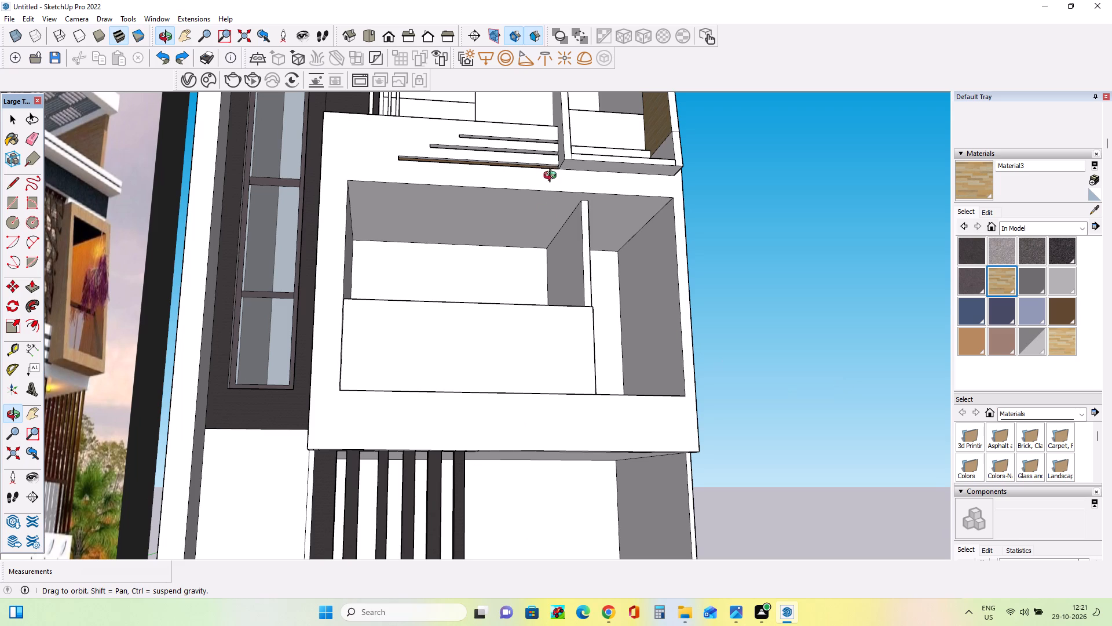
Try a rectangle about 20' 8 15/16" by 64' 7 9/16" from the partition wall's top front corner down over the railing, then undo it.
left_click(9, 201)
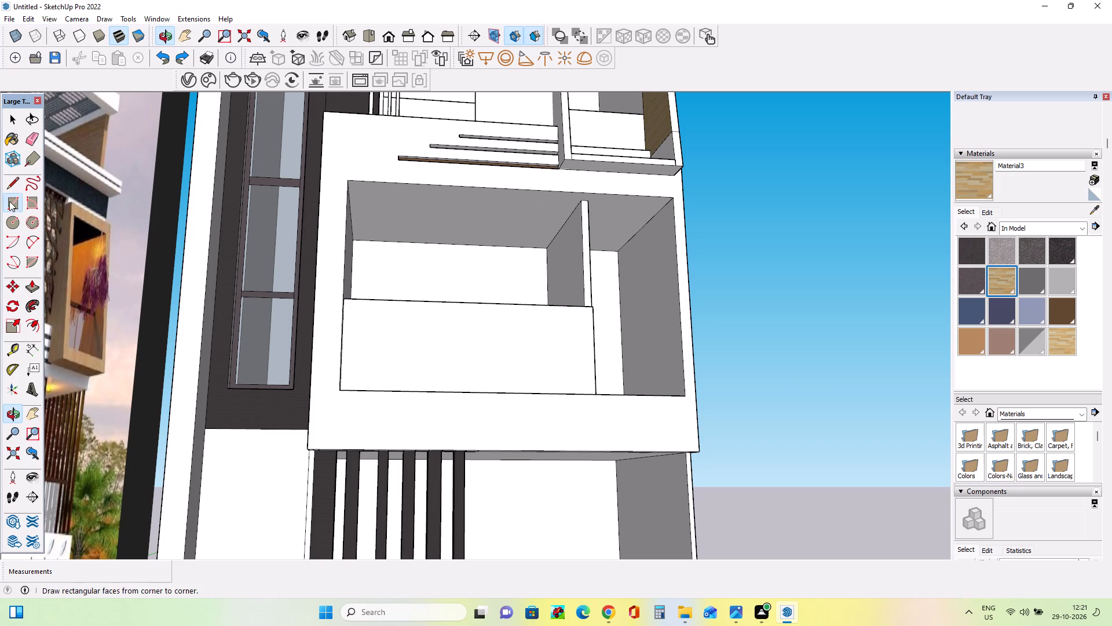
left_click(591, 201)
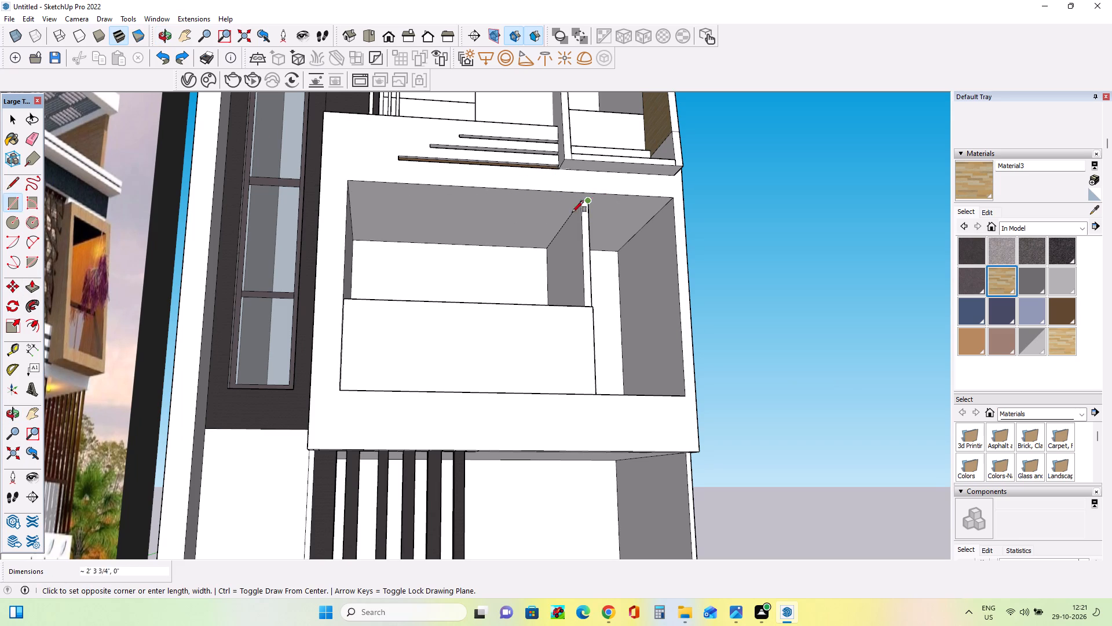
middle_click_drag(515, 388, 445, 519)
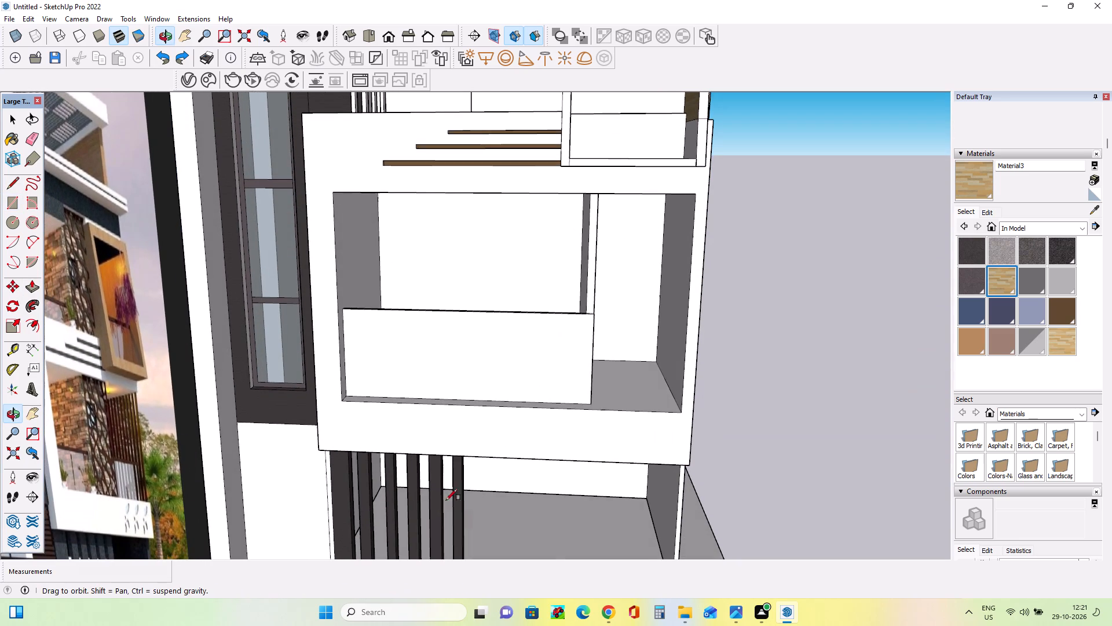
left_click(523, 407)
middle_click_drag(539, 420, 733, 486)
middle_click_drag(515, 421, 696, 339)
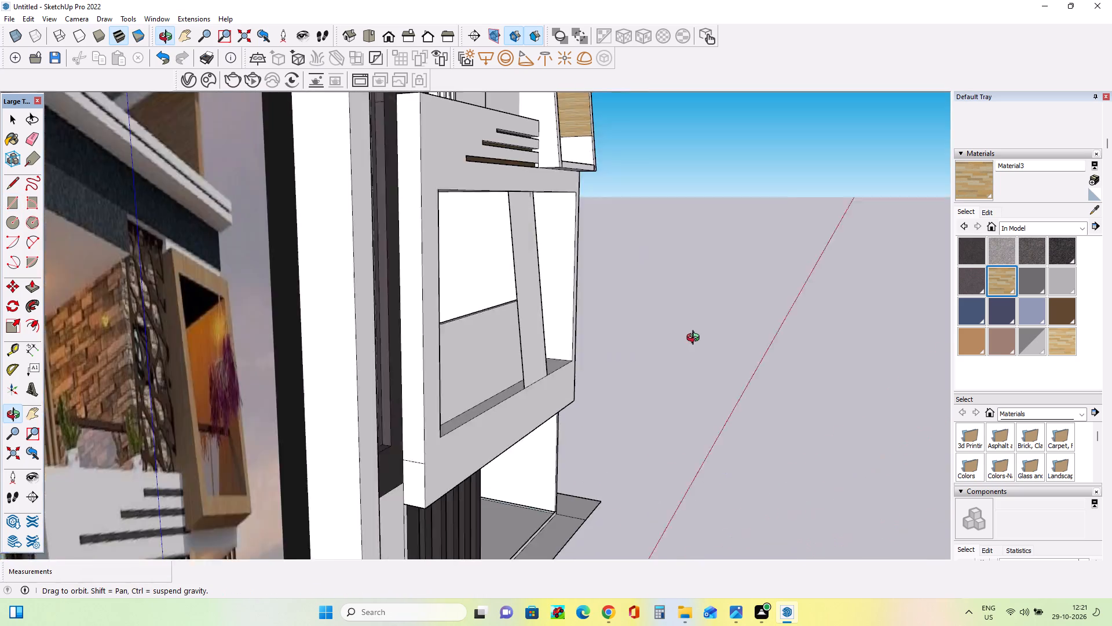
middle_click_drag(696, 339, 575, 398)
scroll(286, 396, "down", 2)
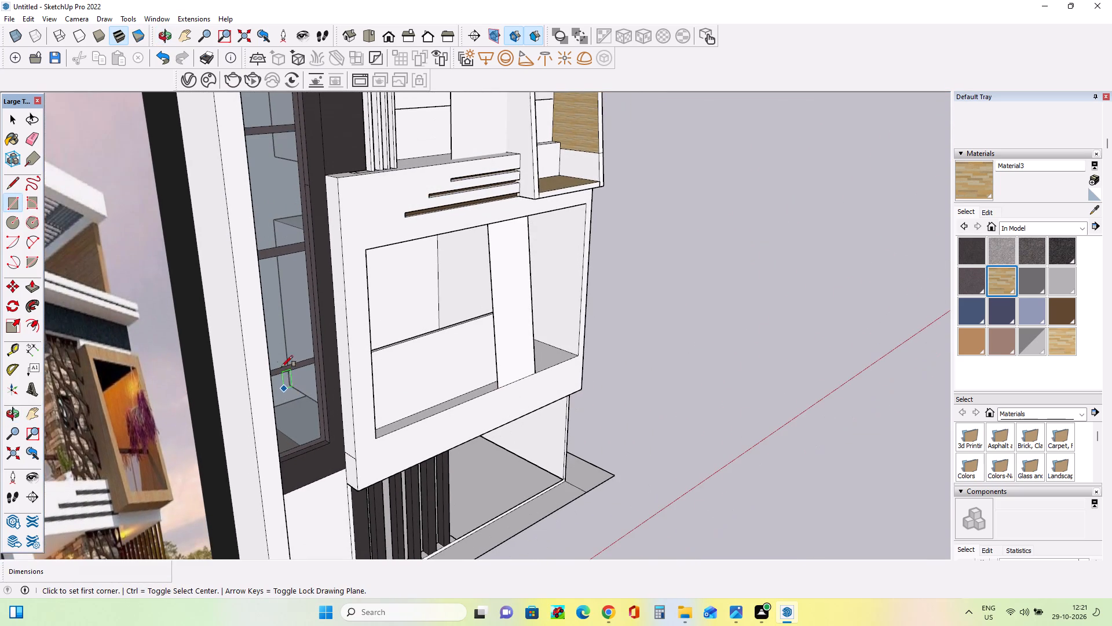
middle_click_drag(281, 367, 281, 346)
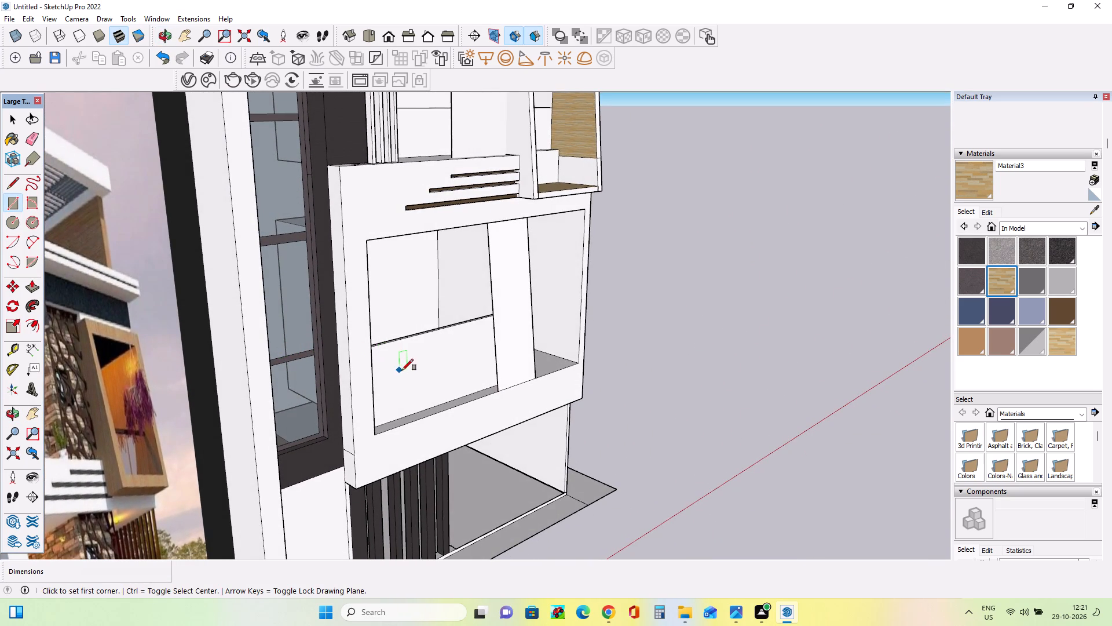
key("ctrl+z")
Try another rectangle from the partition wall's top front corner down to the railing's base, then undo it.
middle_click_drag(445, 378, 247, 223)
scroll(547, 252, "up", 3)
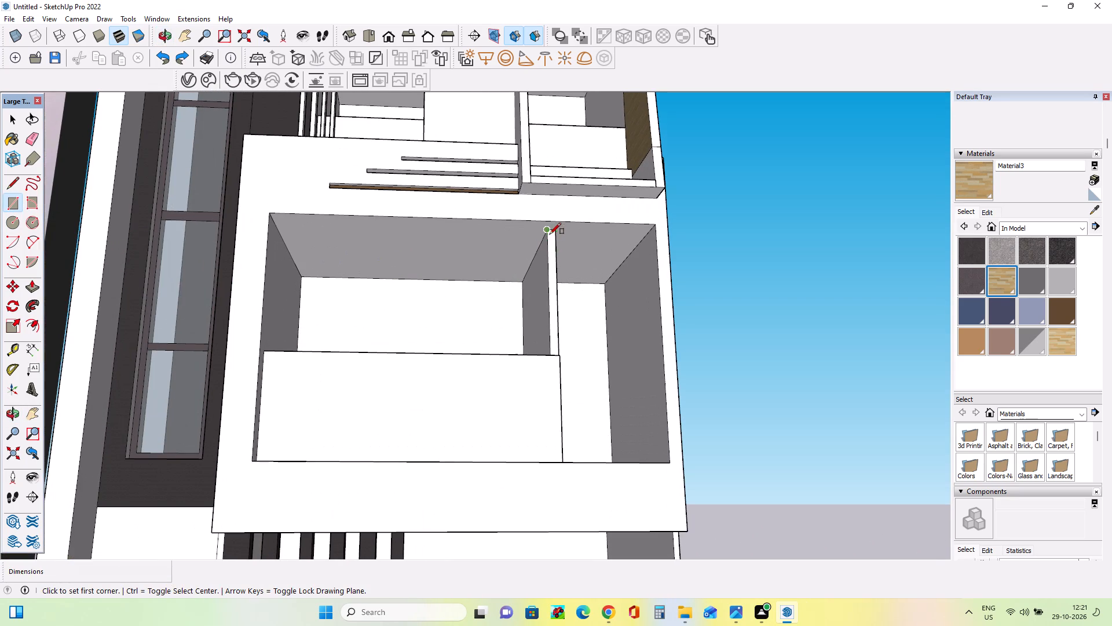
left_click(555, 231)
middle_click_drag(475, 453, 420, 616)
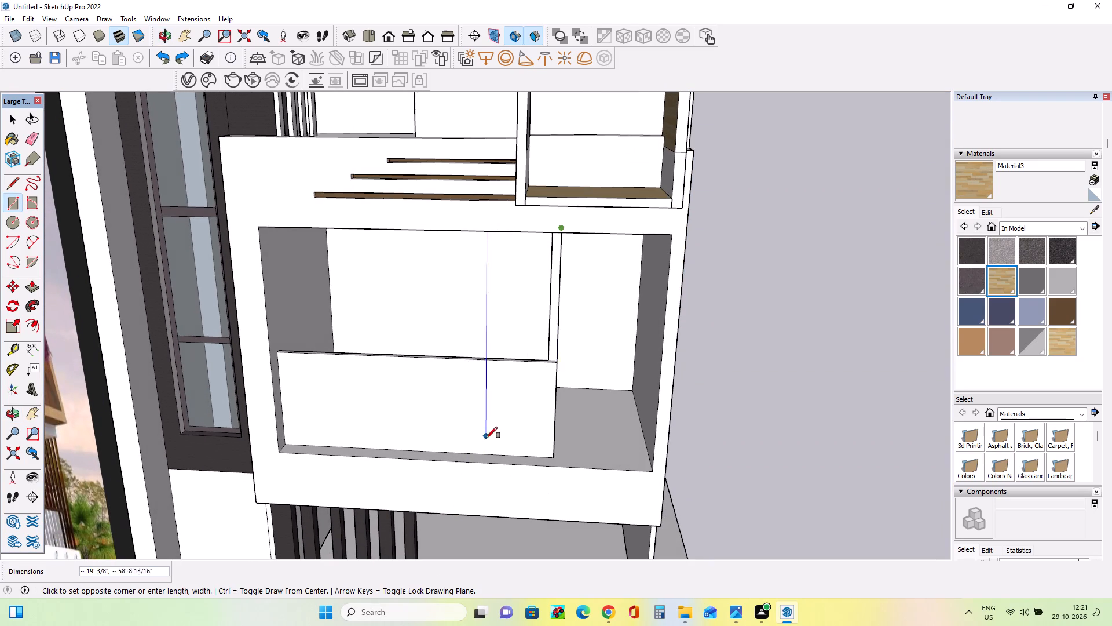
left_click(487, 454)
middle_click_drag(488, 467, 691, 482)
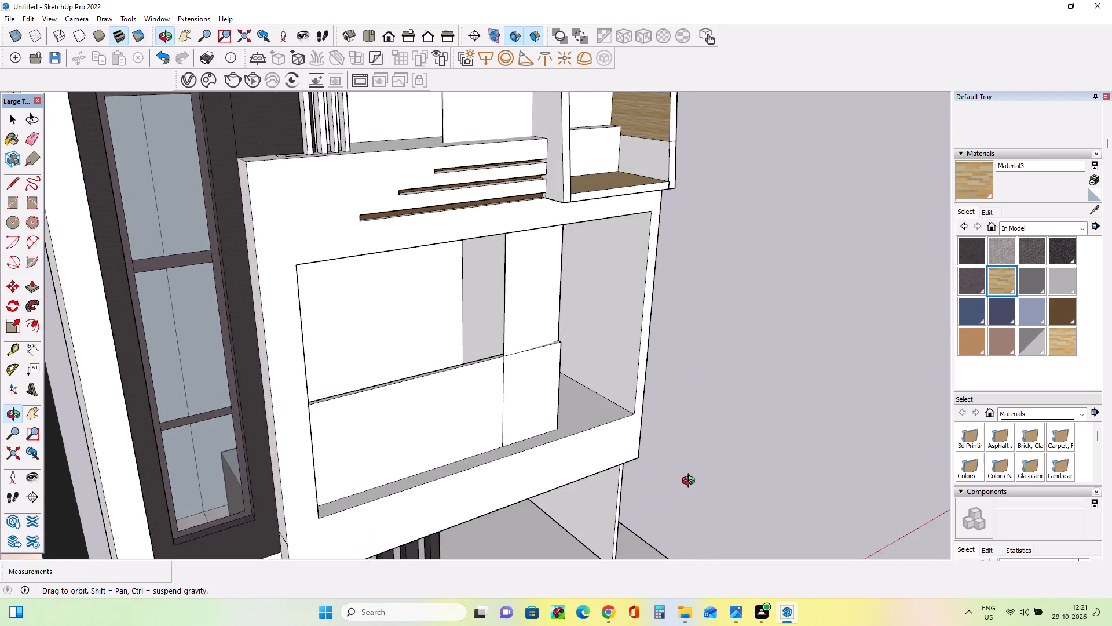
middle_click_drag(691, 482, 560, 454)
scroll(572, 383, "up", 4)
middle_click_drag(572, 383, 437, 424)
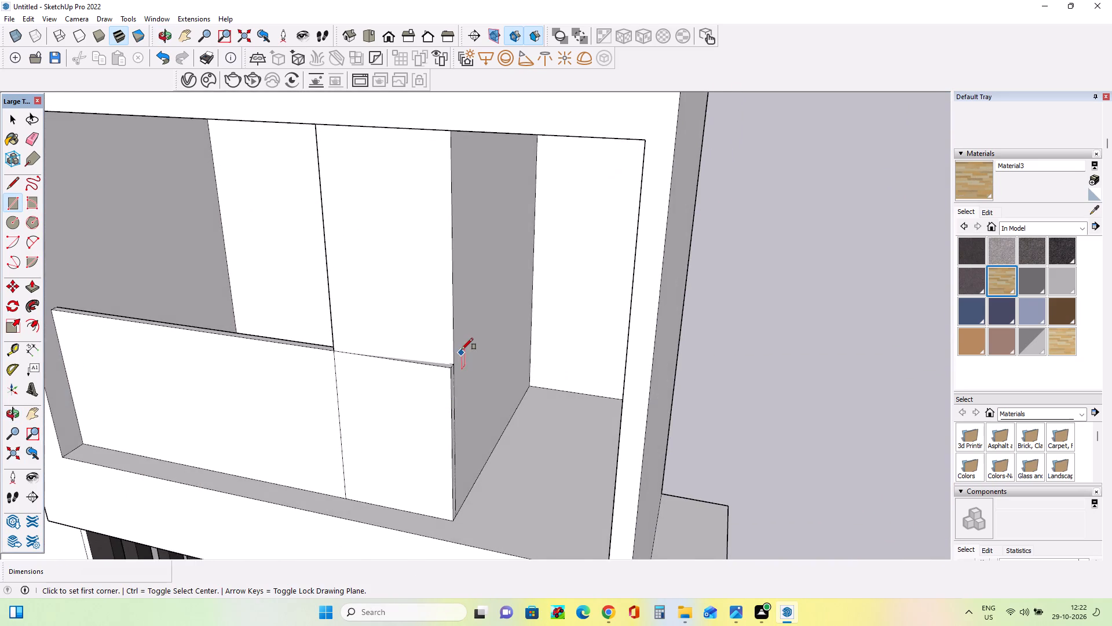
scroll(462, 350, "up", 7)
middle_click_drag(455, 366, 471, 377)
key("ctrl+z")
Draw a thin rectangle about 24' 2" by 1' 9" on the middle balcony floor, just in front of the railing's free end.
middle_click_drag(473, 383, 500, 405)
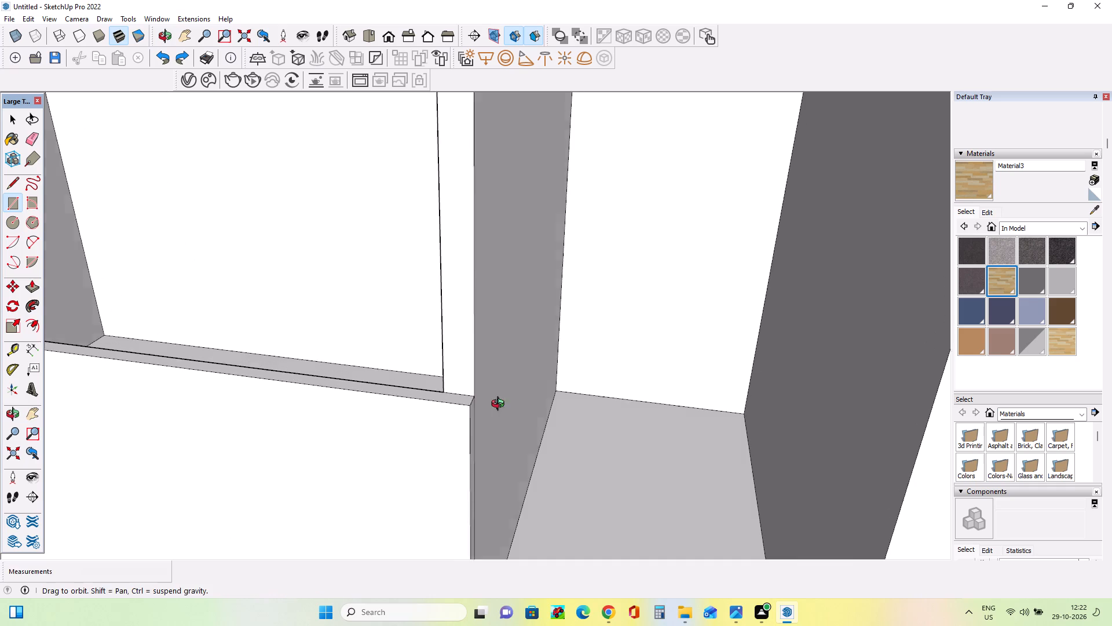
middle_click_drag(500, 405, 542, 458)
scroll(541, 458, "down", 8)
middle_click_drag(516, 441, 536, 225)
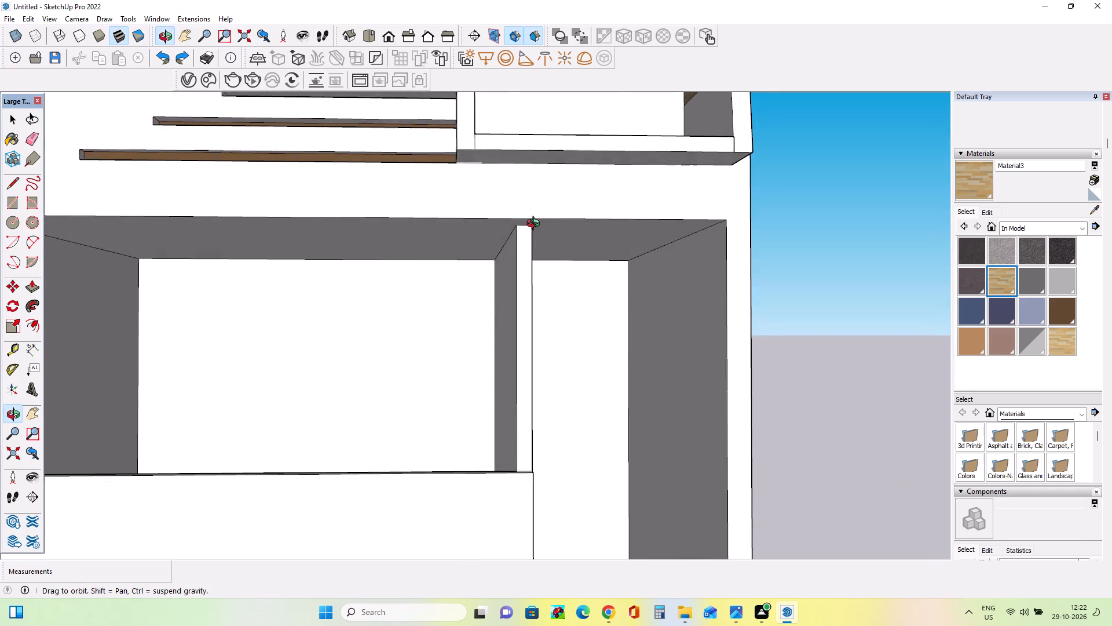
middle_click_drag(536, 225, 536, 221)
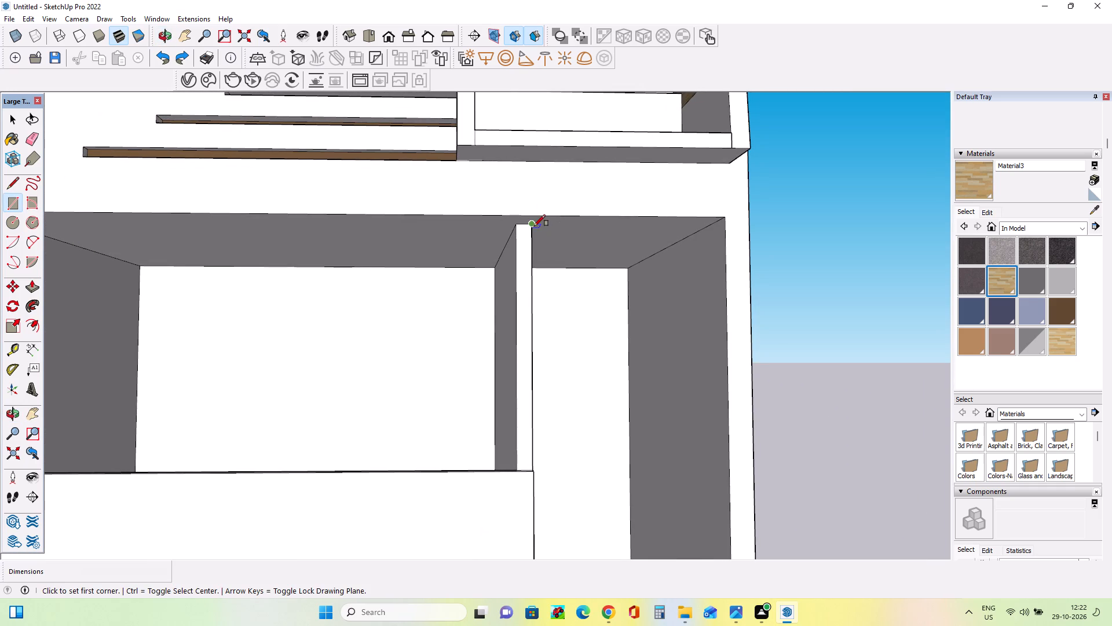
scroll(477, 293, "down", 9)
middle_click_drag(536, 413, 543, 550)
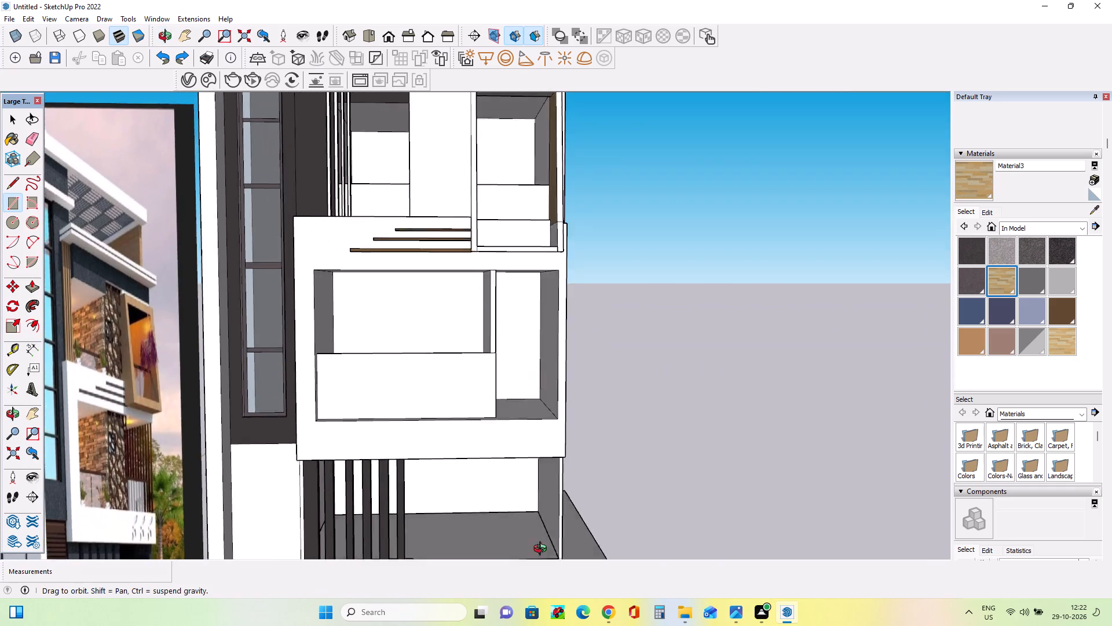
middle_click_drag(543, 550, 540, 595)
scroll(476, 407, "up", 9)
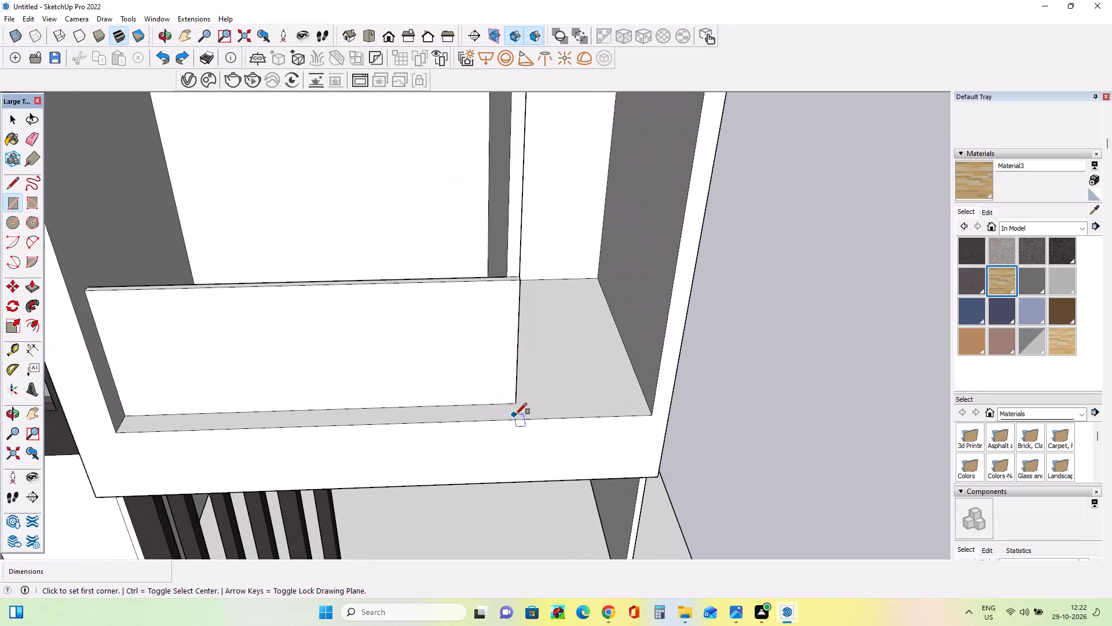
left_click(517, 413)
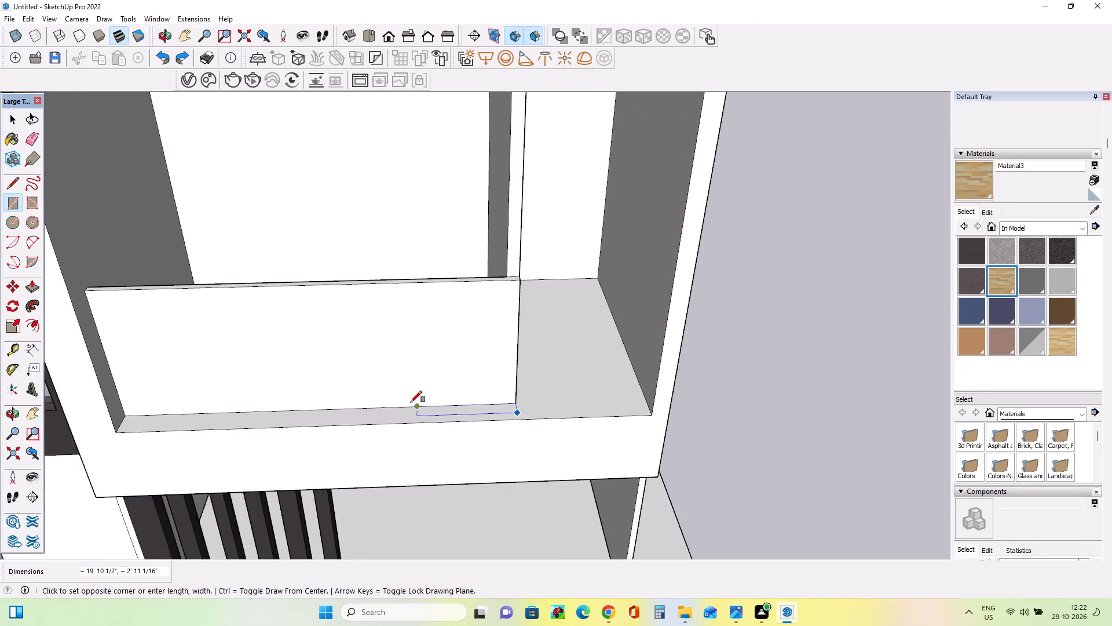
scroll(396, 413, "up", 3)
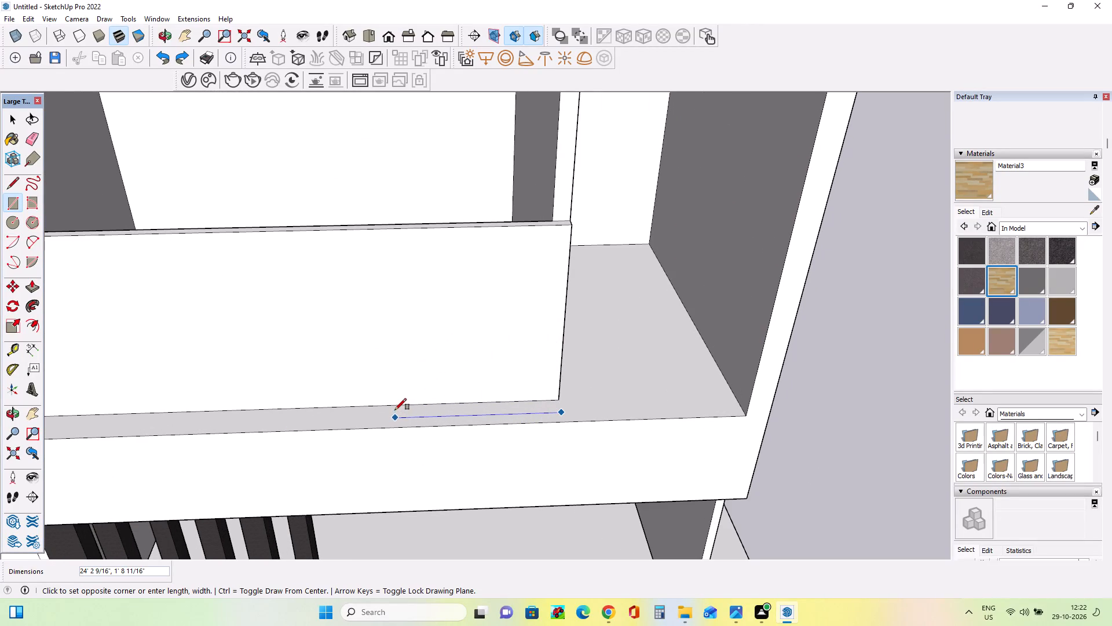
left_click(395, 410)
Extrude the floor rectangle about 64' 3 3/4" up to the balcony ceiling as a full-height front panel.
middle_click_drag(405, 434, 433, 445)
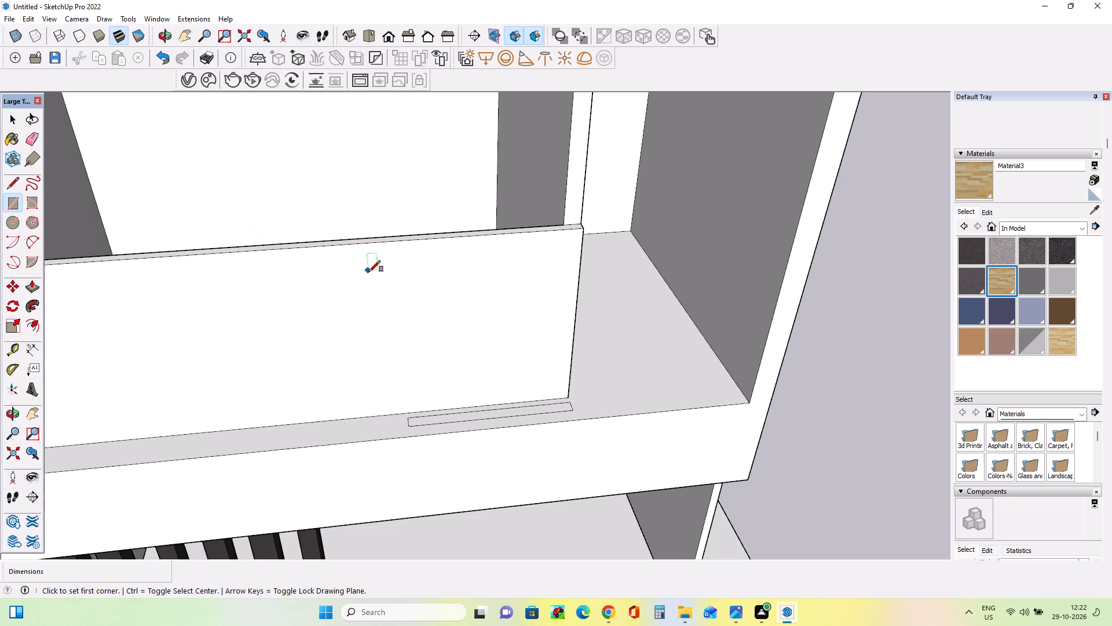
middle_click_drag(372, 283, 375, 302)
scroll(246, 312, "down", 5)
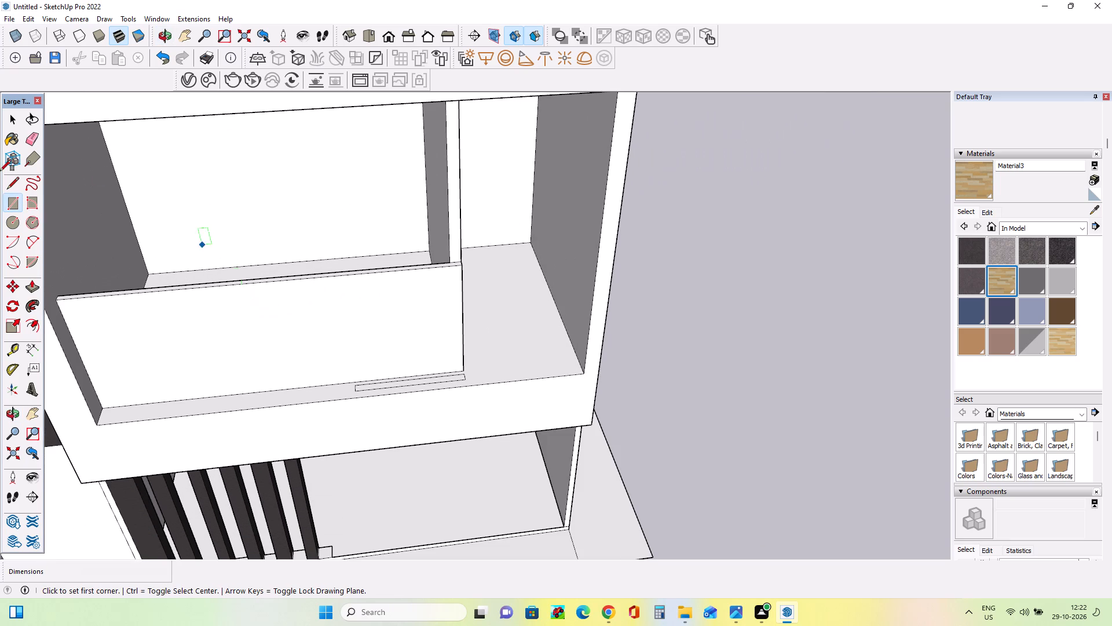
left_click(31, 281)
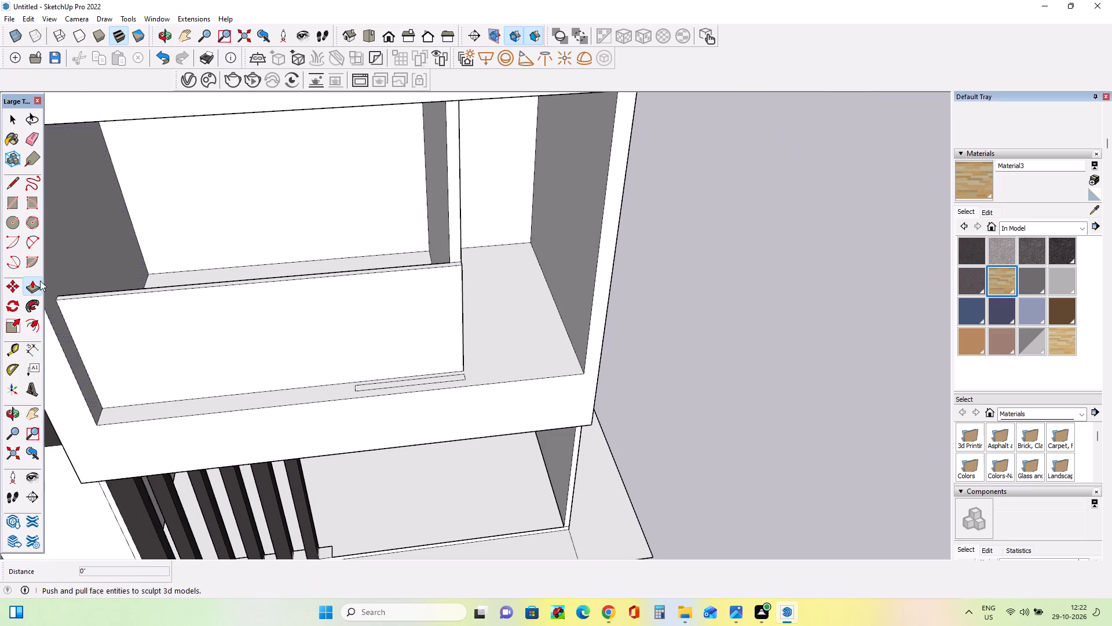
left_click_drag(434, 378, 423, 294)
scroll(423, 294, "down", 7)
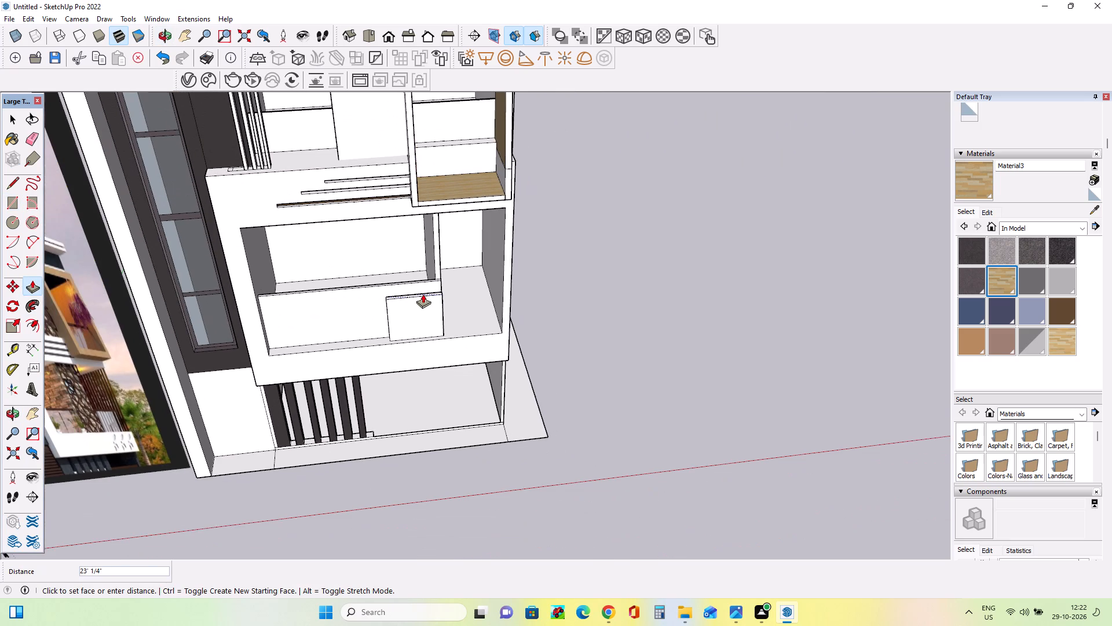
scroll(423, 294, "down", 1)
left_click_drag(423, 294, 413, 213)
Push the full-height panel's rear face forward about 1' 4 7/16" to thin the panel.
middle_click_drag(409, 324, 639, 221)
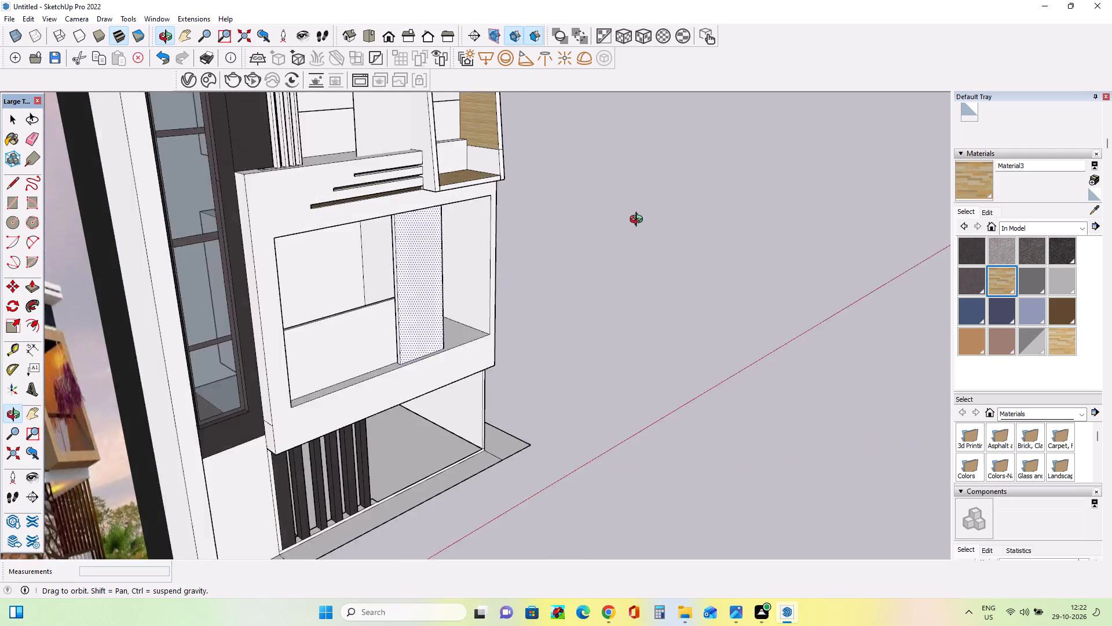
middle_click_drag(639, 221, 695, 198)
scroll(405, 284, "up", 5)
scroll(393, 287, "down", 1)
scroll(393, 287, "up", 2)
middle_click_drag(393, 292, 406, 332)
scroll(416, 291, "up", 8)
middle_click_drag(429, 305, 491, 344)
scroll(492, 344, "up", 1)
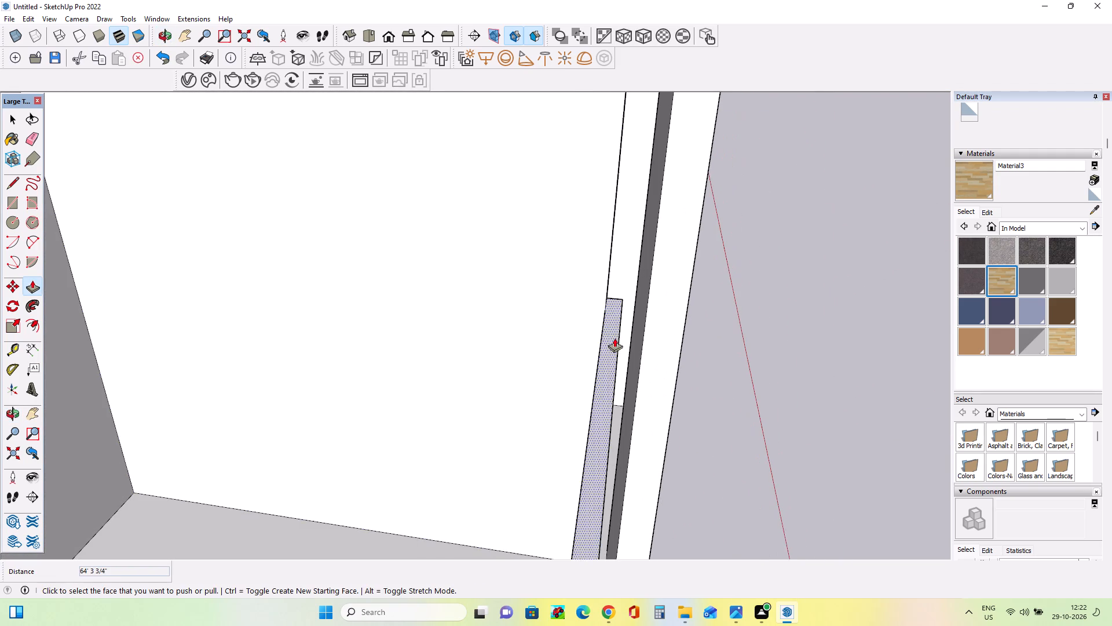
left_click_drag(639, 348, 663, 351)
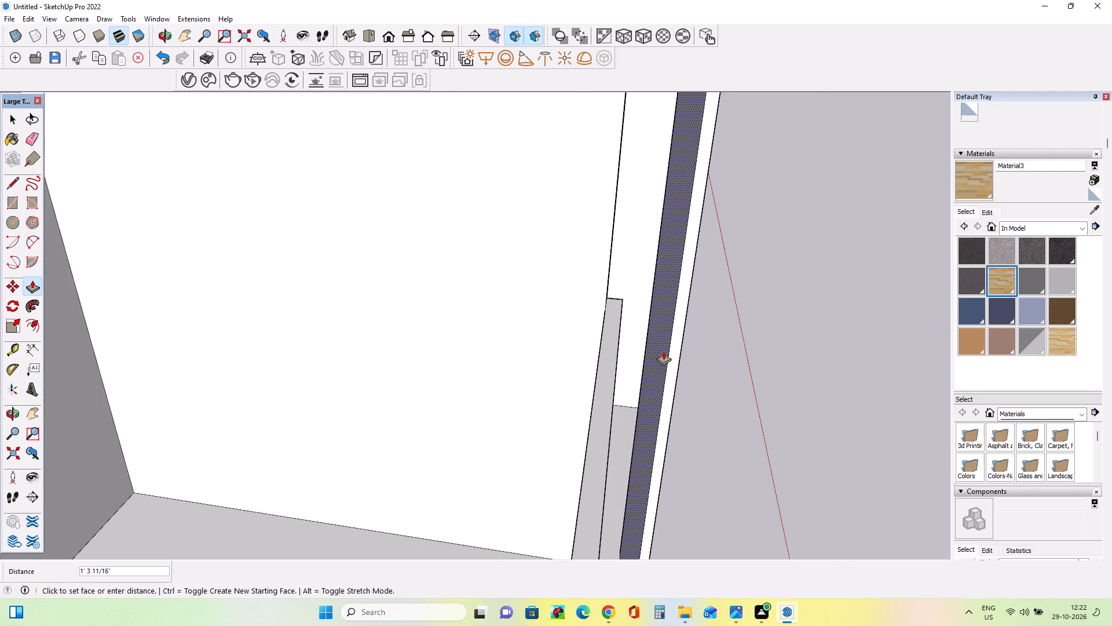
left_click_drag(663, 351, 664, 351)
Examine the thinned panel and the railing's end behind it from the front and side.
scroll(475, 337, "down", 6)
middle_click_drag(532, 331, 332, 244)
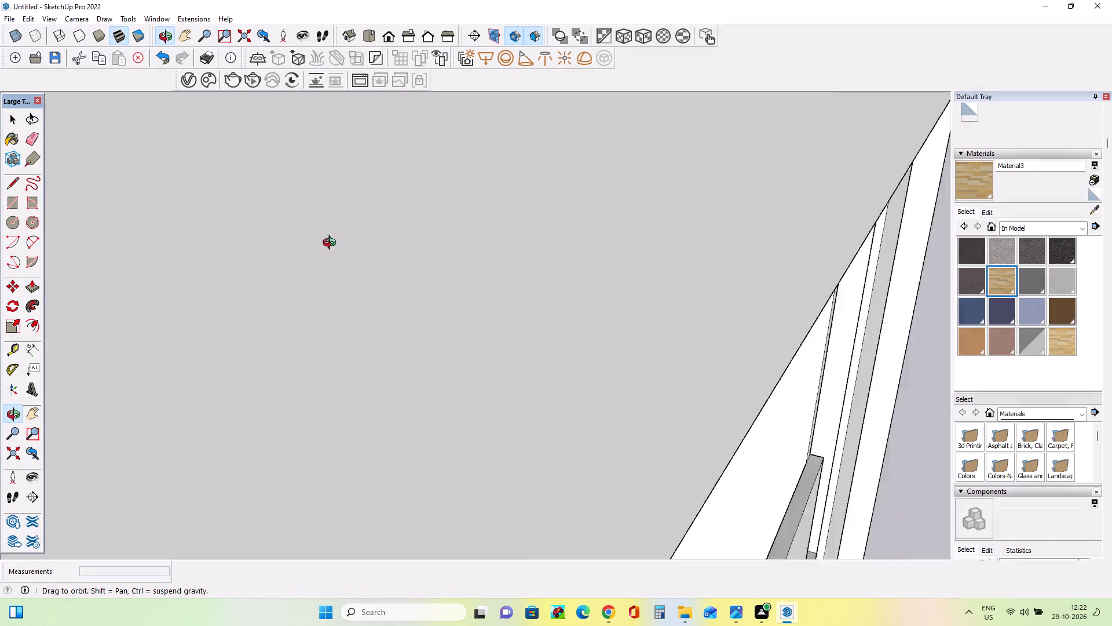
middle_click_drag(332, 244, 307, 236)
scroll(310, 236, "down", 20)
scroll(310, 236, "down", 10)
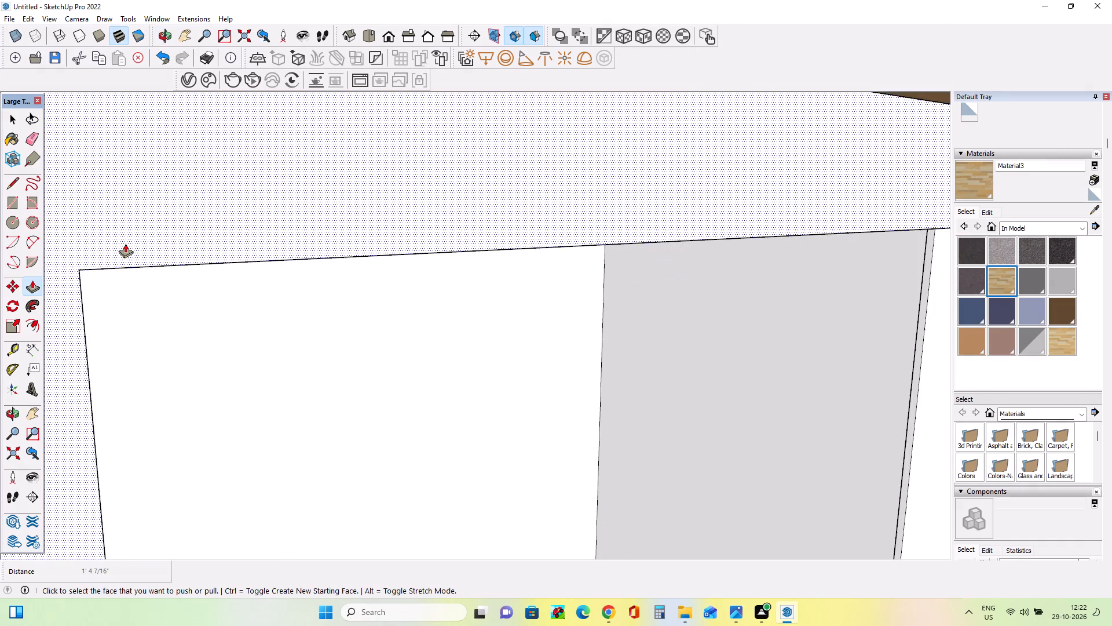
scroll(125, 243, "down", 20)
scroll(125, 243, "down", 3)
middle_click_drag(411, 283, 316, 315)
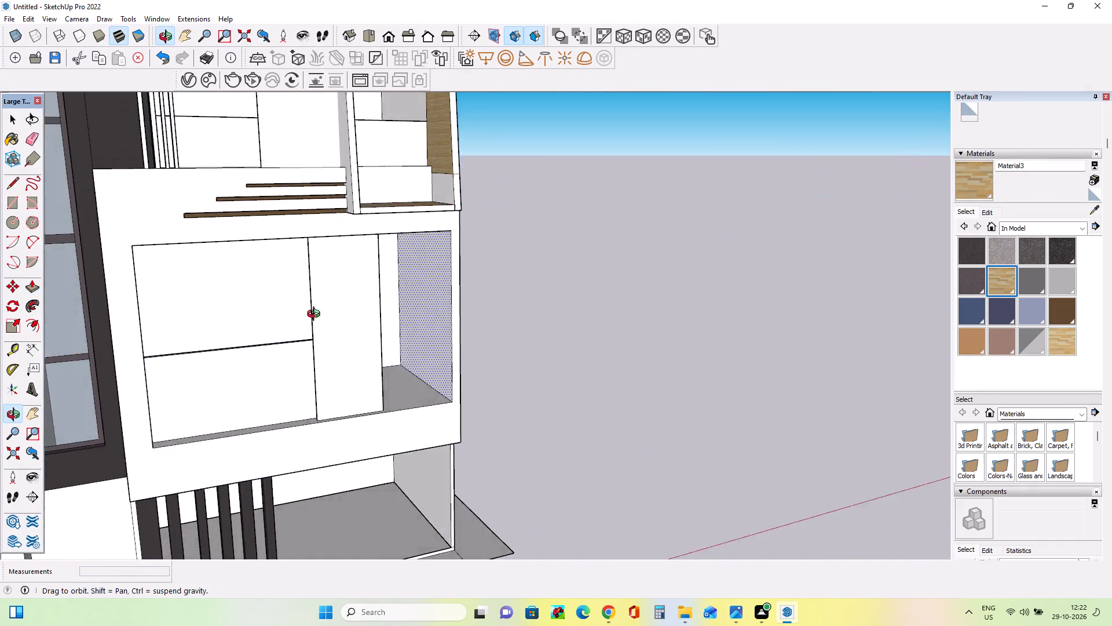
middle_click_drag(316, 315, 225, 362)
middle_click_drag(441, 361, 321, 398)
scroll(439, 327, "up", 2)
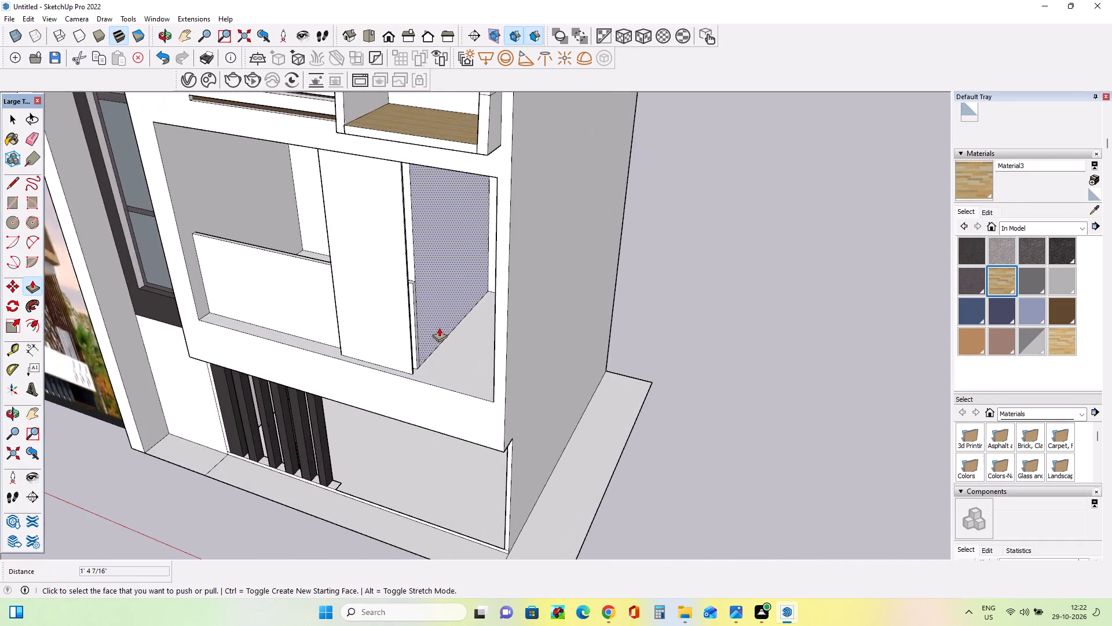
scroll(439, 327, "up", 6)
middle_click_drag(429, 334, 440, 352)
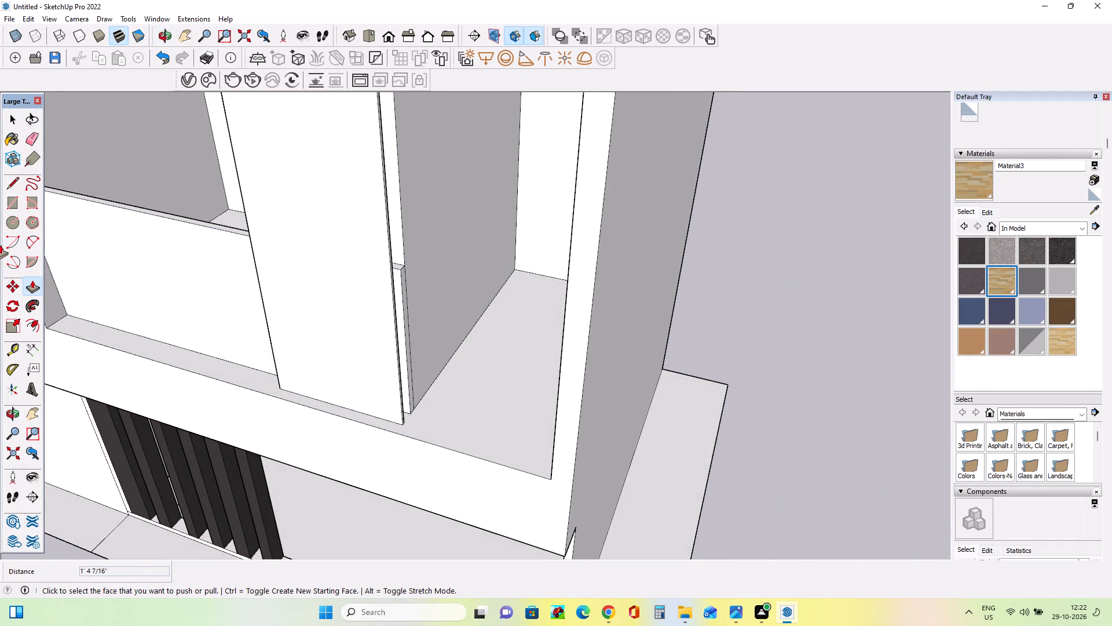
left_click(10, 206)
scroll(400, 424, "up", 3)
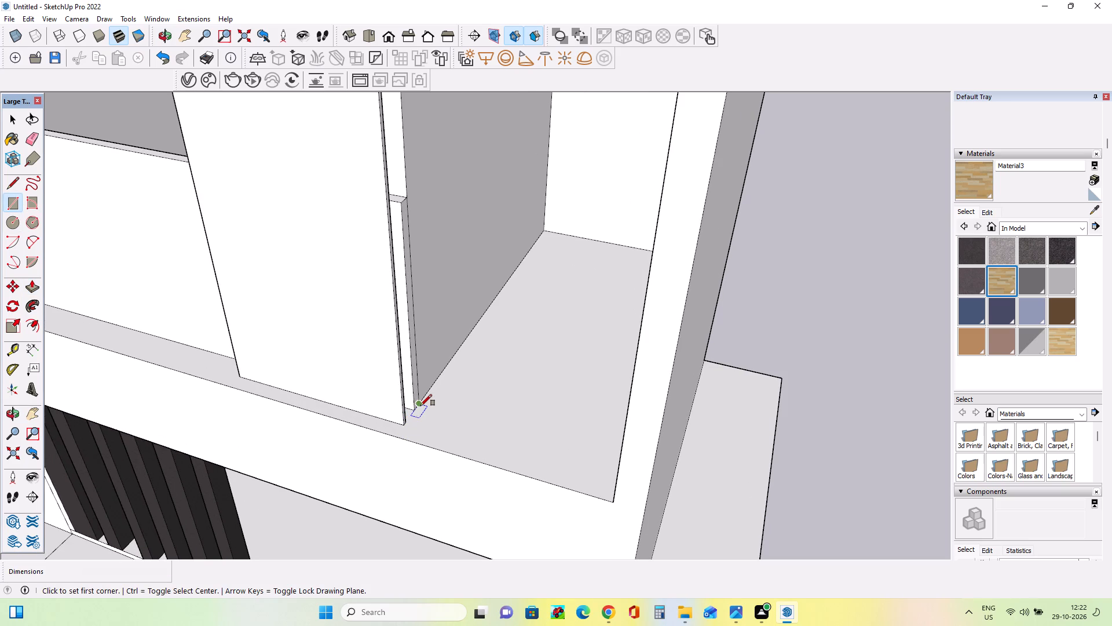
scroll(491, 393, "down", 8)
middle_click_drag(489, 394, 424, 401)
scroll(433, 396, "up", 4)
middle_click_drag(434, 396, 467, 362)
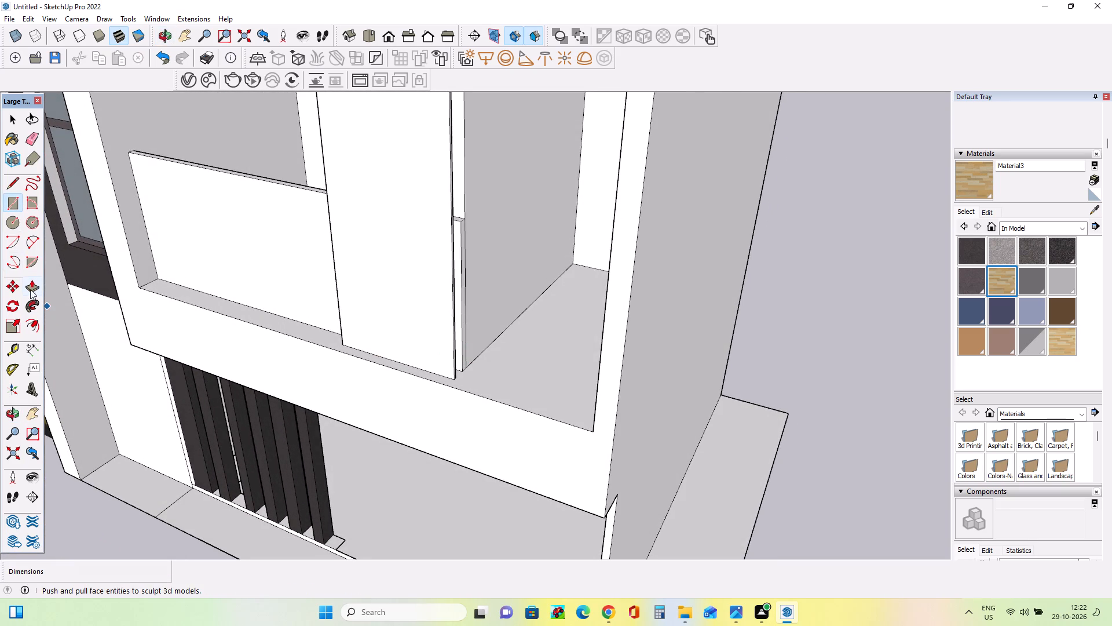
Extend the railing's end face about 26' 6 1/16" past the full-height panel to the balcony's far side wall.
left_click(31, 286)
middle_click_drag(527, 366, 408, 402)
scroll(372, 377, "up", 4)
left_click_drag(387, 376, 474, 429)
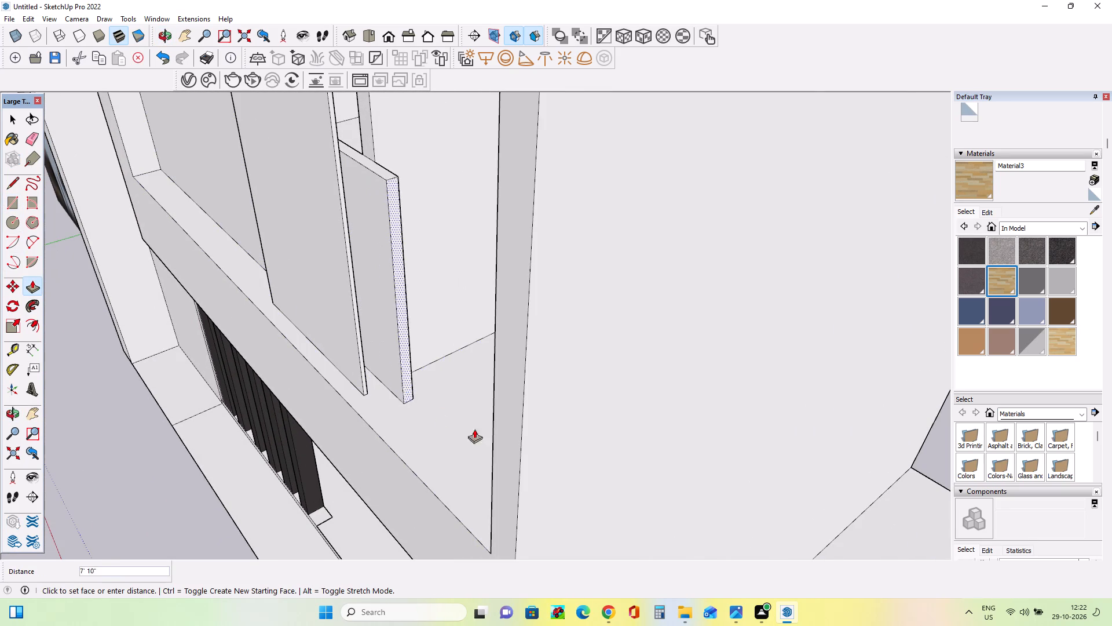
left_click_drag(474, 429, 539, 482)
Examine the middle balcony's extended railing and front panel from several angles and against the reference image.
middle_click_drag(346, 450, 551, 456)
scroll(551, 456, "down", 5)
scroll(374, 395, "down", 3)
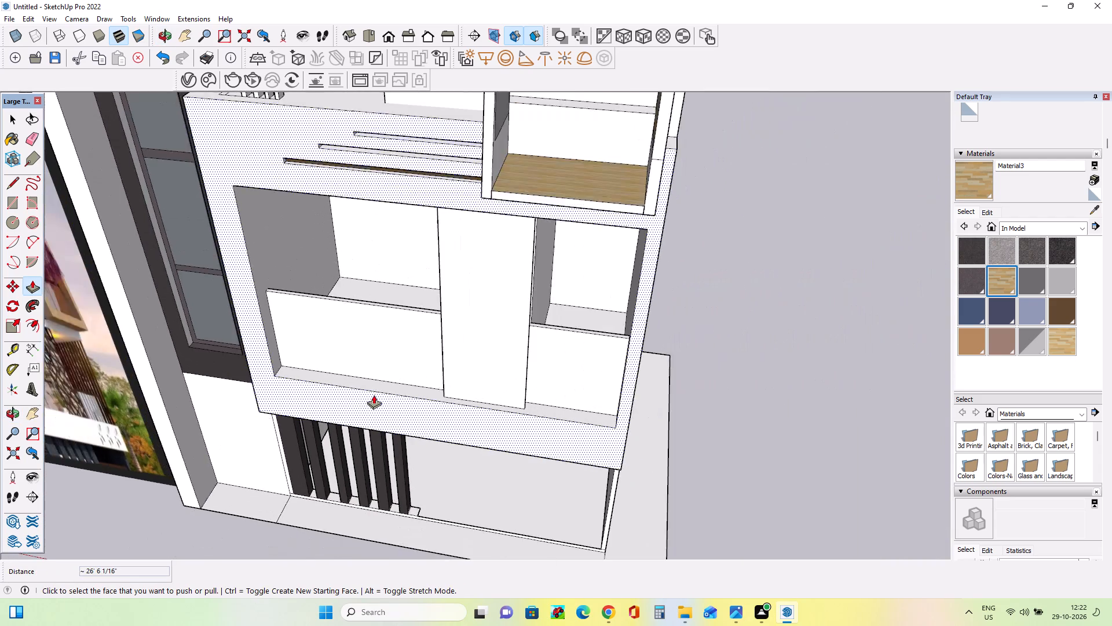
scroll(374, 395, "down", 5)
middle_click_drag(403, 374, 468, 271)
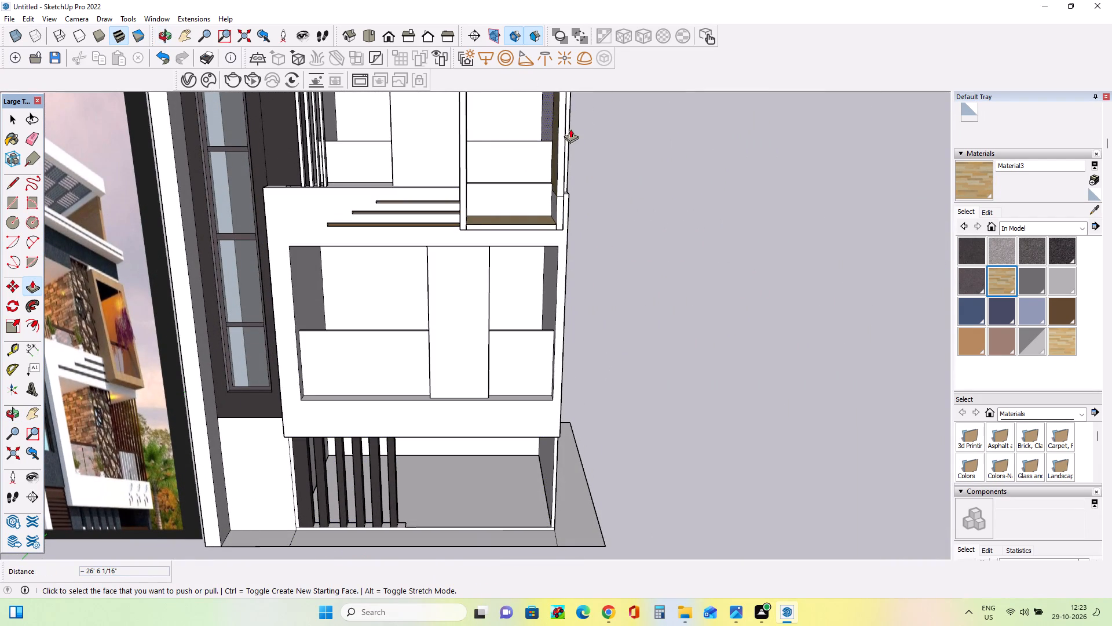
scroll(545, 246, "up", 1)
middle_click_drag(545, 246, 613, 103)
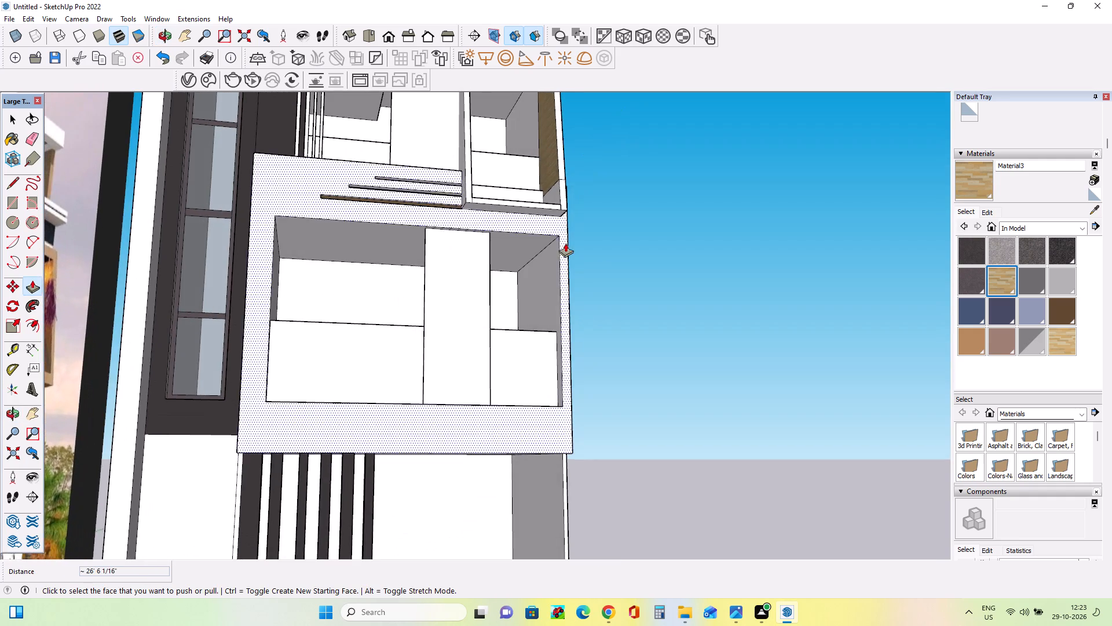
scroll(565, 245, "down", 4)
middle_click_drag(602, 329, 583, 381)
middle_click_drag(453, 327, 440, 315)
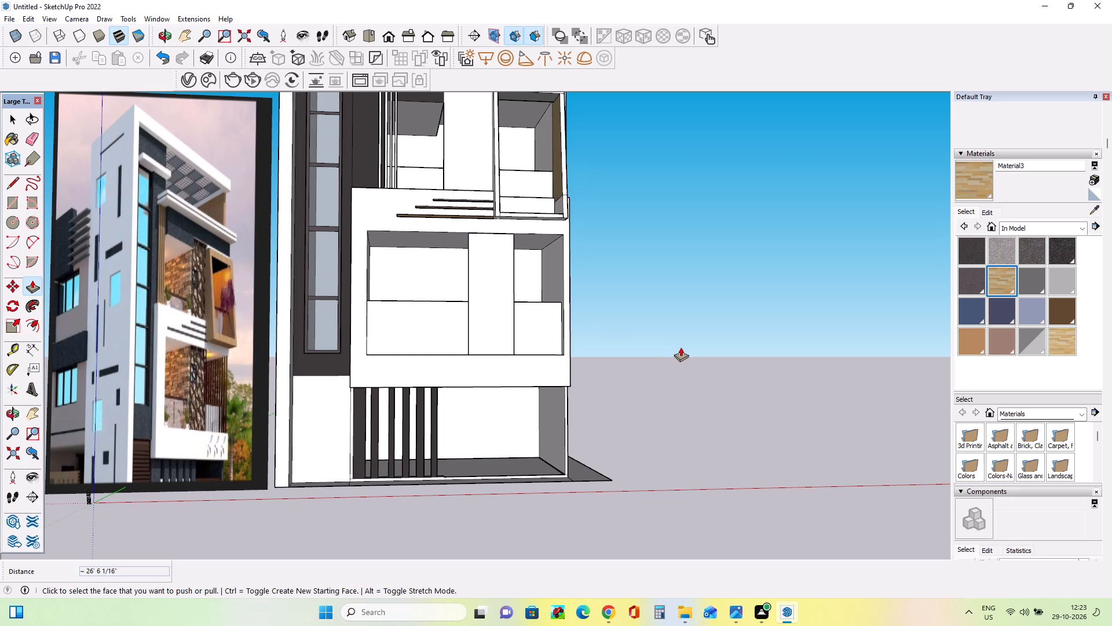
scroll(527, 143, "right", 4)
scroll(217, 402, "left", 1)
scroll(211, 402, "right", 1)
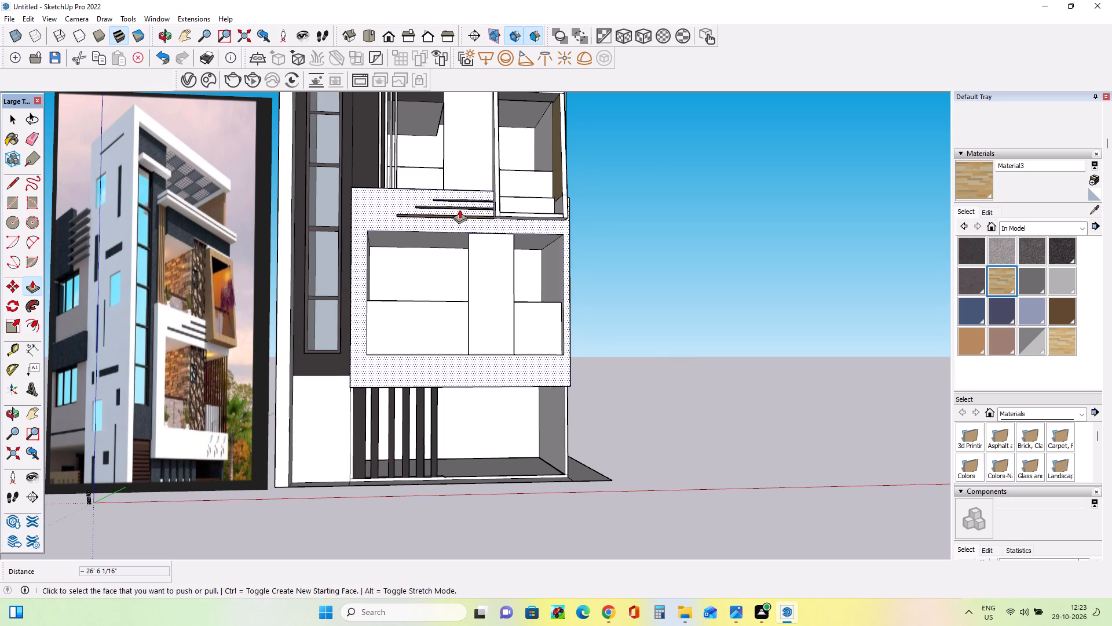
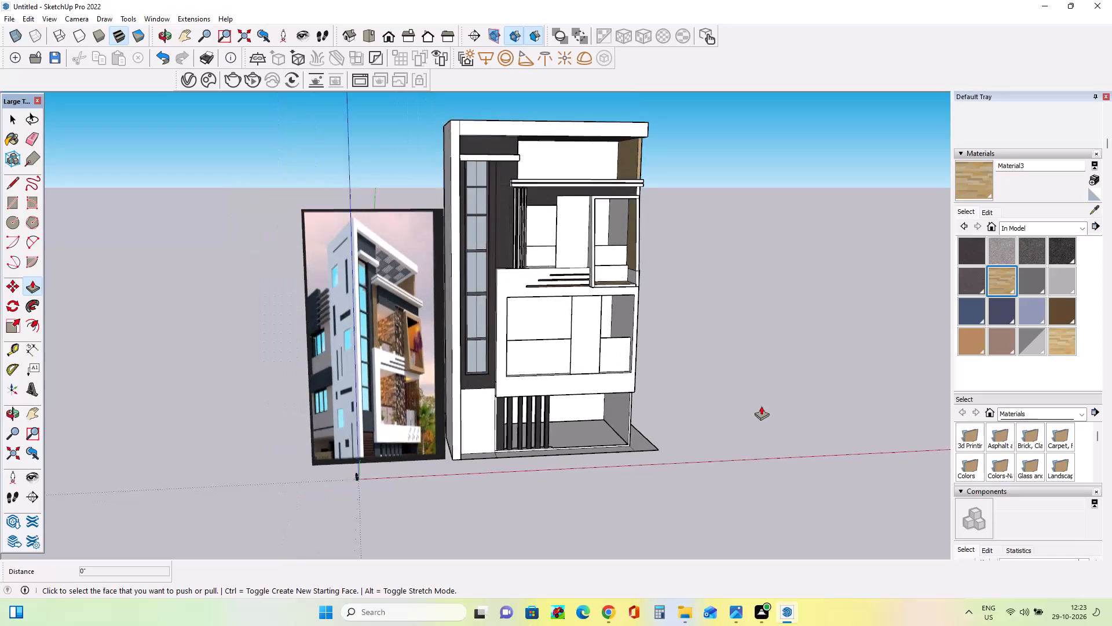
Examine the whole facade from the front, above, below and side, comparing the balconies and framed box with the reference image.
middle_click_drag(745, 358, 725, 298)
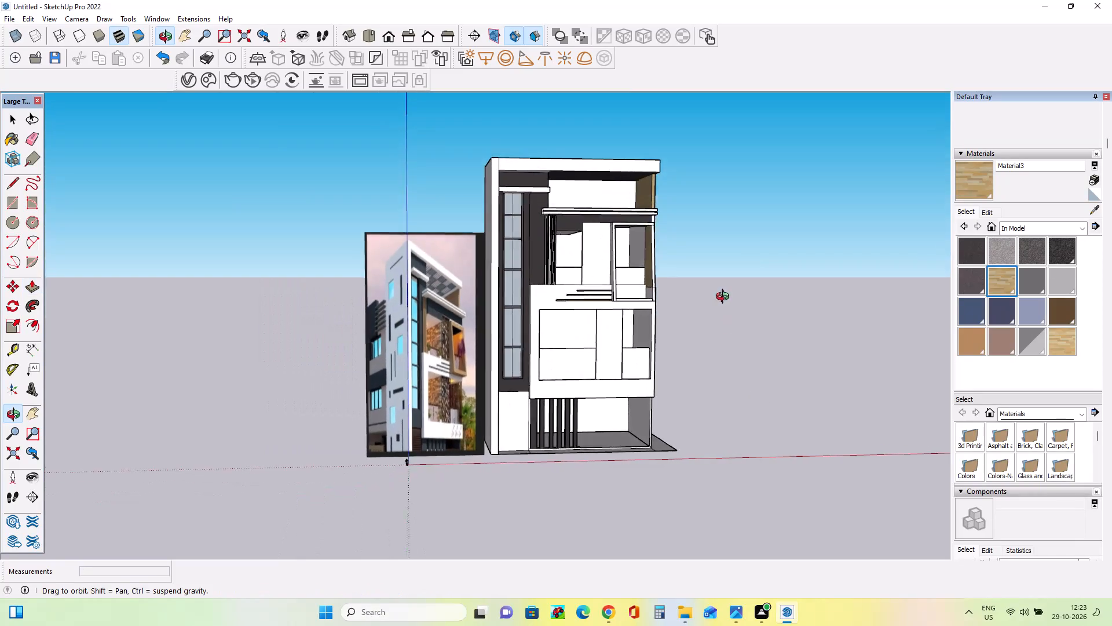
middle_click_drag(725, 298, 725, 297)
scroll(465, 184, "up", 3)
scroll(105, 250, "down", 5)
middle_click_drag(466, 297, 483, 358)
scroll(521, 391, "up", 5)
middle_click_drag(523, 416, 530, 441)
scroll(530, 441, "down", 2)
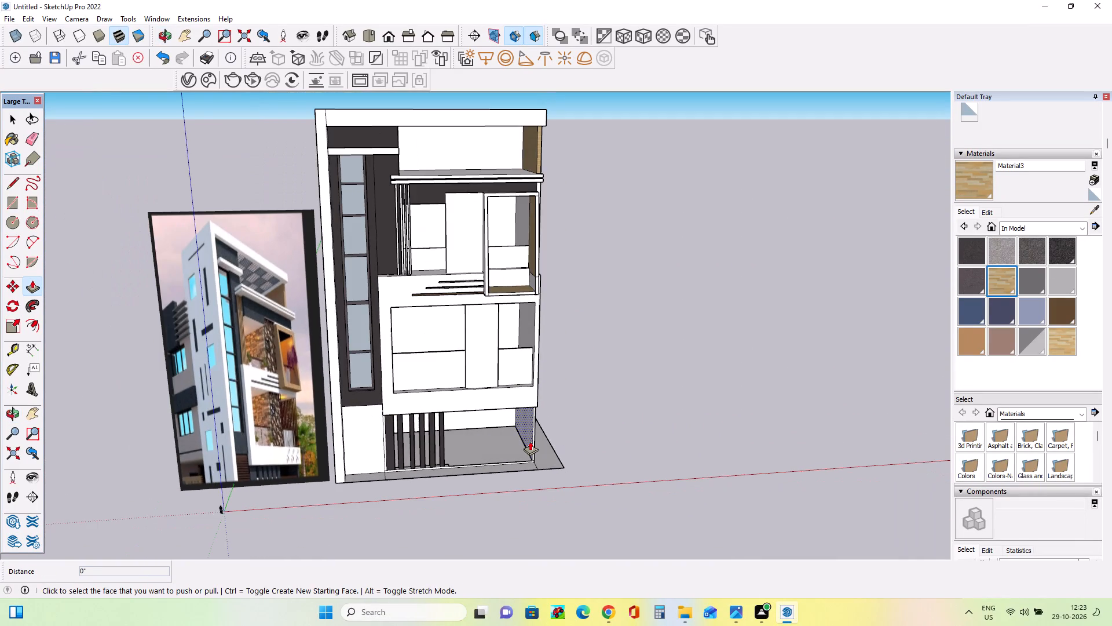
scroll(530, 441, "down", 3)
middle_click_drag(543, 333, 542, 271)
scroll(345, 229, "up", 4)
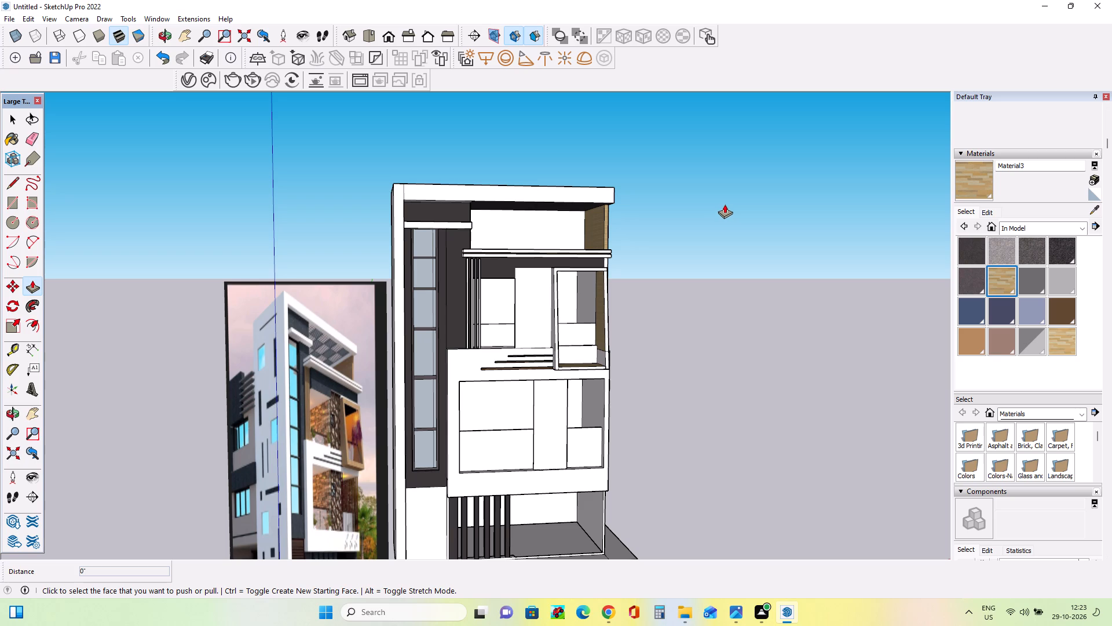
middle_click_drag(570, 257, 588, 267)
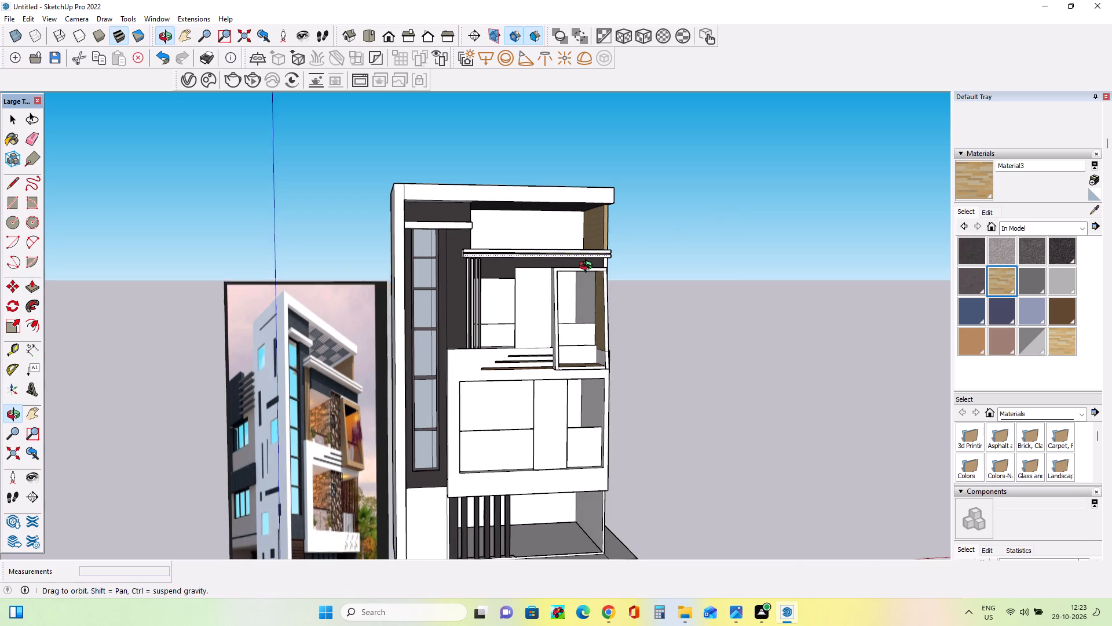
middle_click_drag(588, 267, 575, 249)
scroll(536, 192, "down", 2)
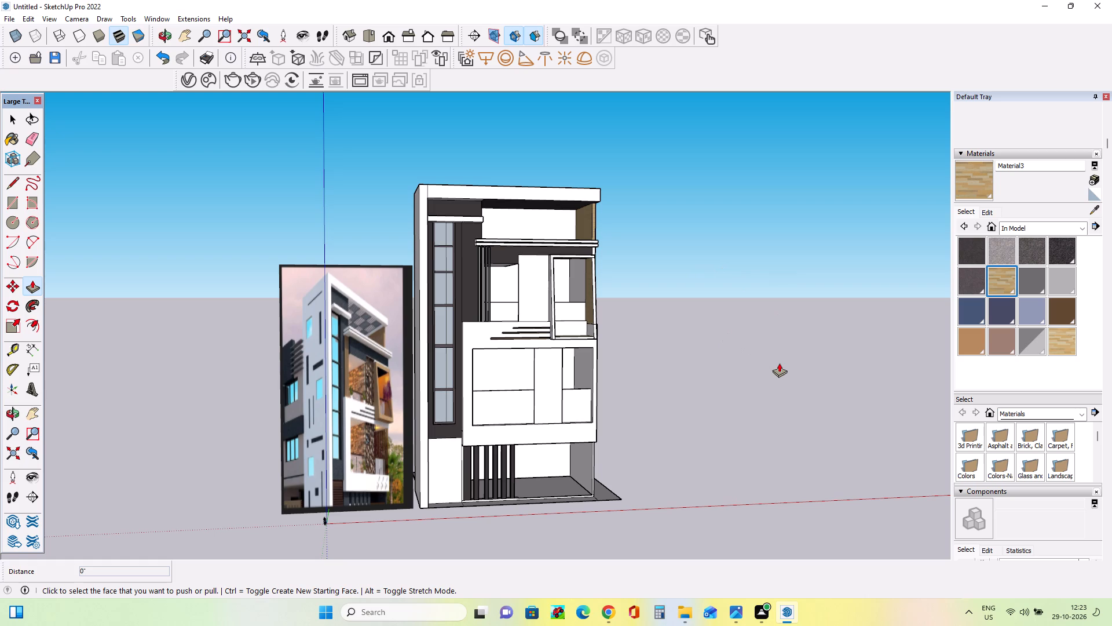
middle_click_drag(657, 223, 669, 256)
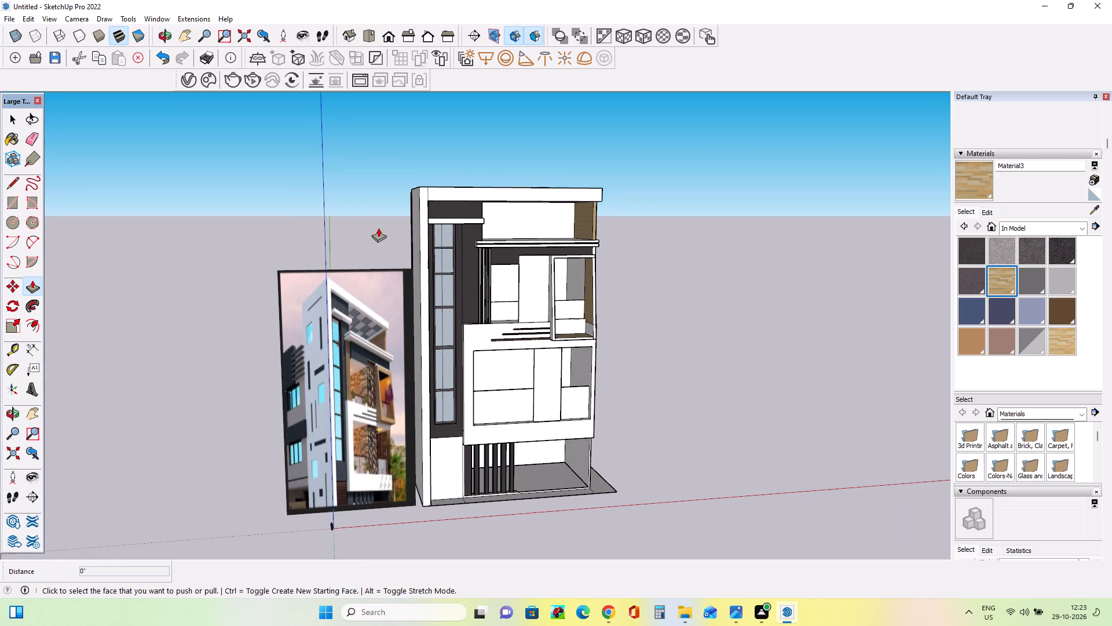
middle_click_drag(387, 221, 408, 203)
scroll(464, 312, "up", 2)
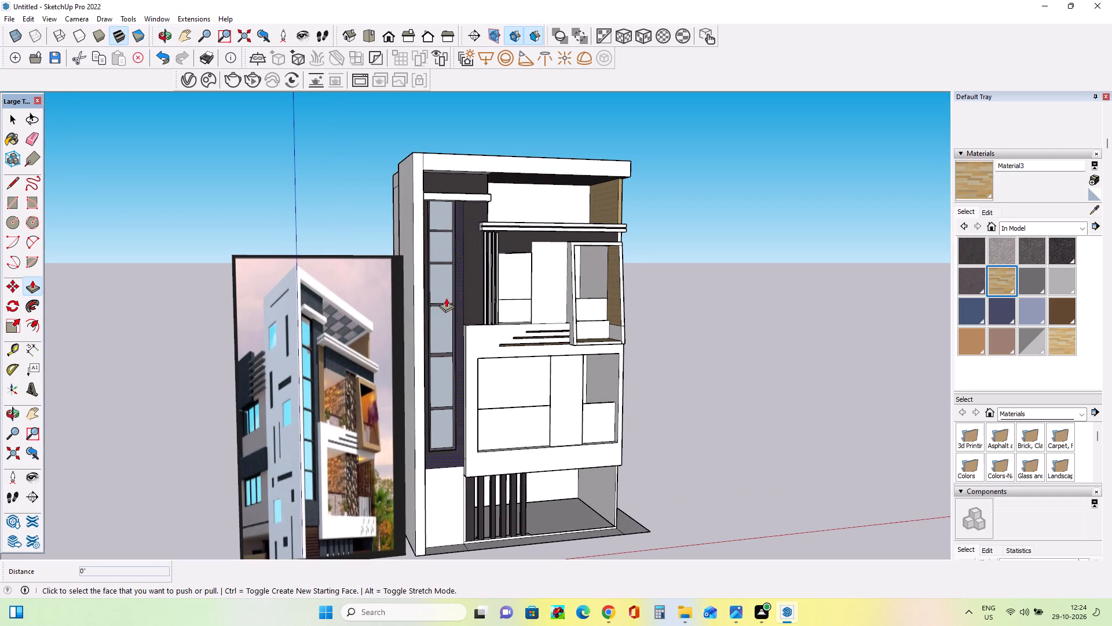
left_click(27, 412)
left_click_drag(220, 294, 209, 243)
left_click_drag(464, 259, 465, 273)
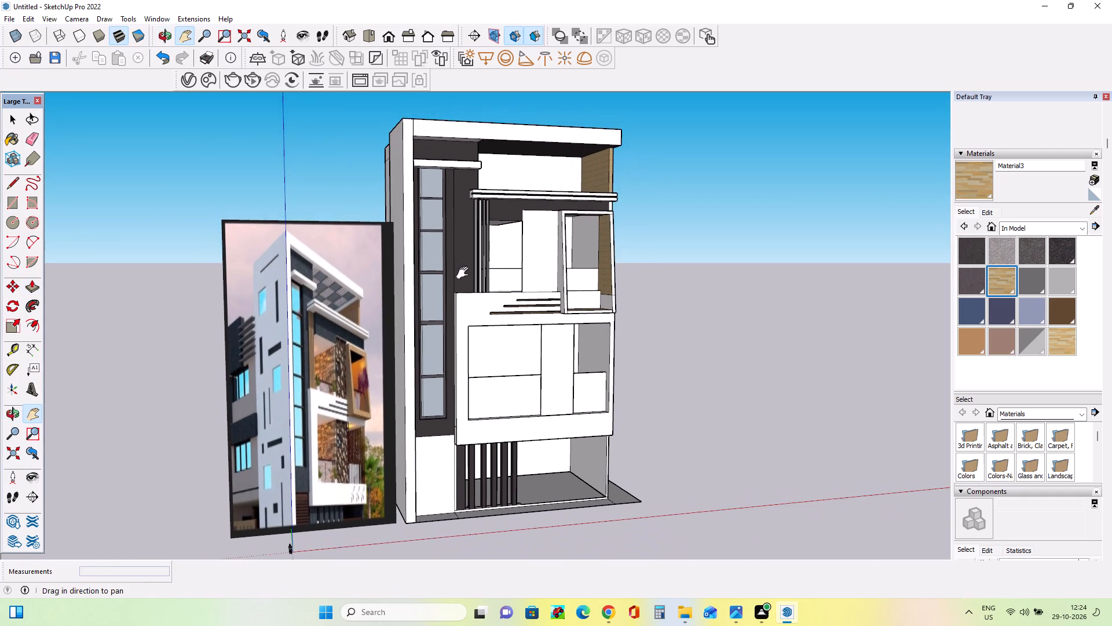
left_click_drag(465, 273, 465, 278)
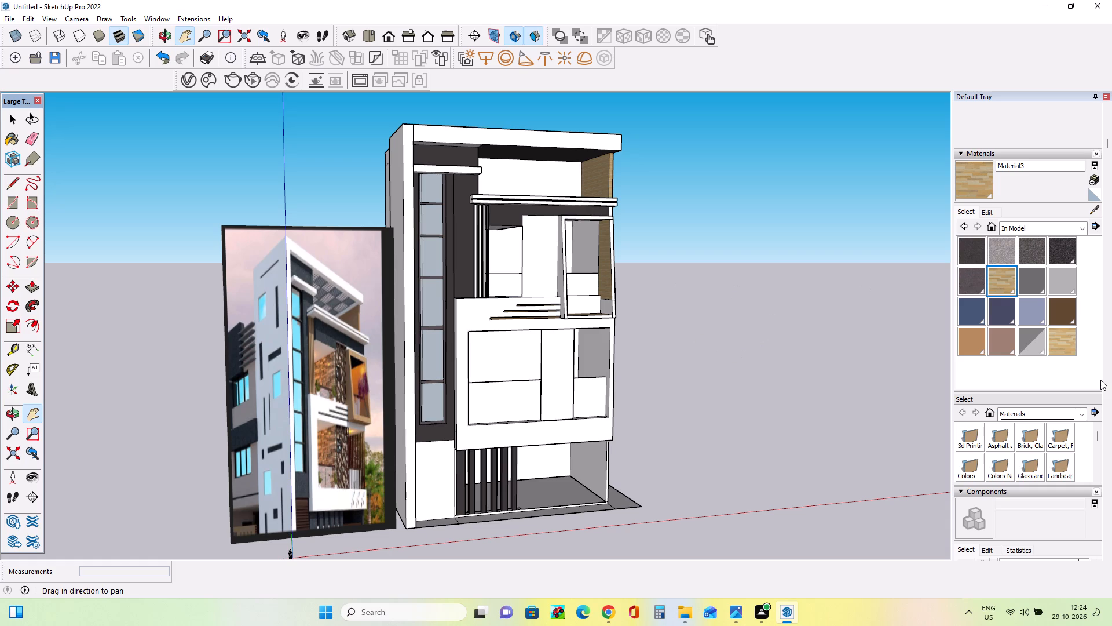
middle_click_drag(546, 233, 540, 197)
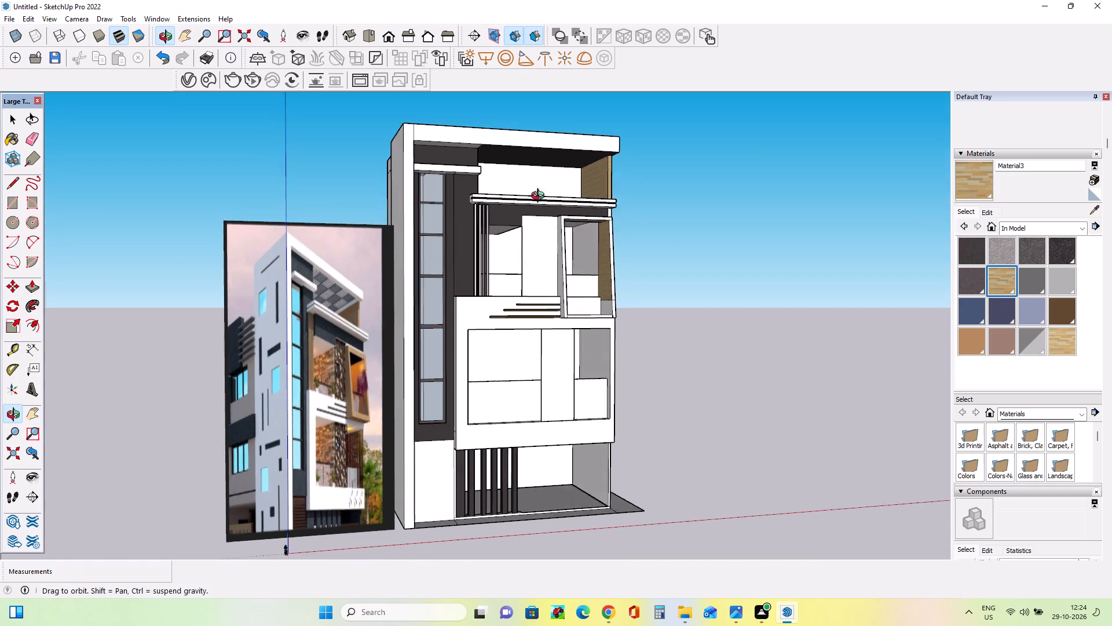
middle_click_drag(540, 197, 547, 145)
middle_click_drag(568, 208, 587, 207)
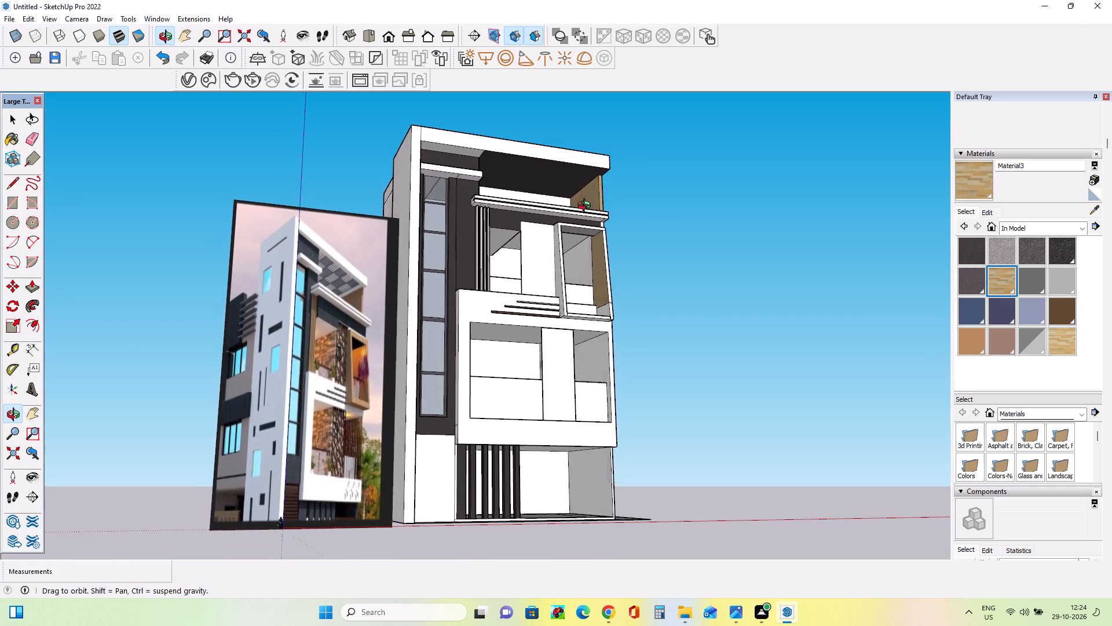
middle_click_drag(587, 207, 613, 216)
scroll(479, 242, "up", 2)
middle_click_drag(479, 242, 483, 243)
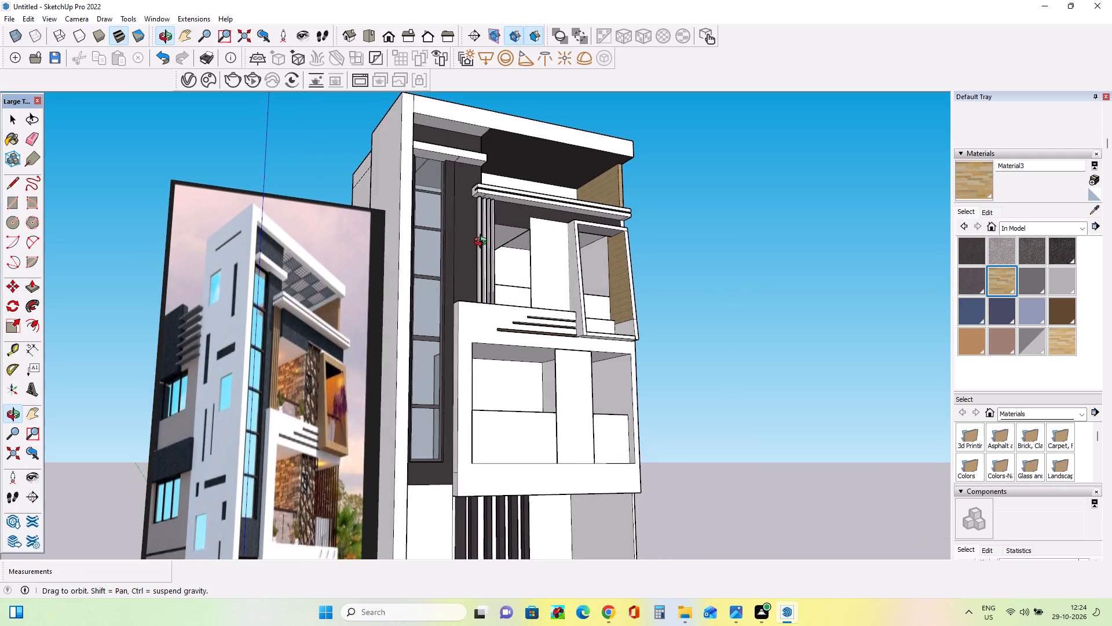
middle_click_drag(483, 243, 511, 239)
left_click_drag(522, 300, 506, 235)
middle_click_drag(595, 282, 588, 299)
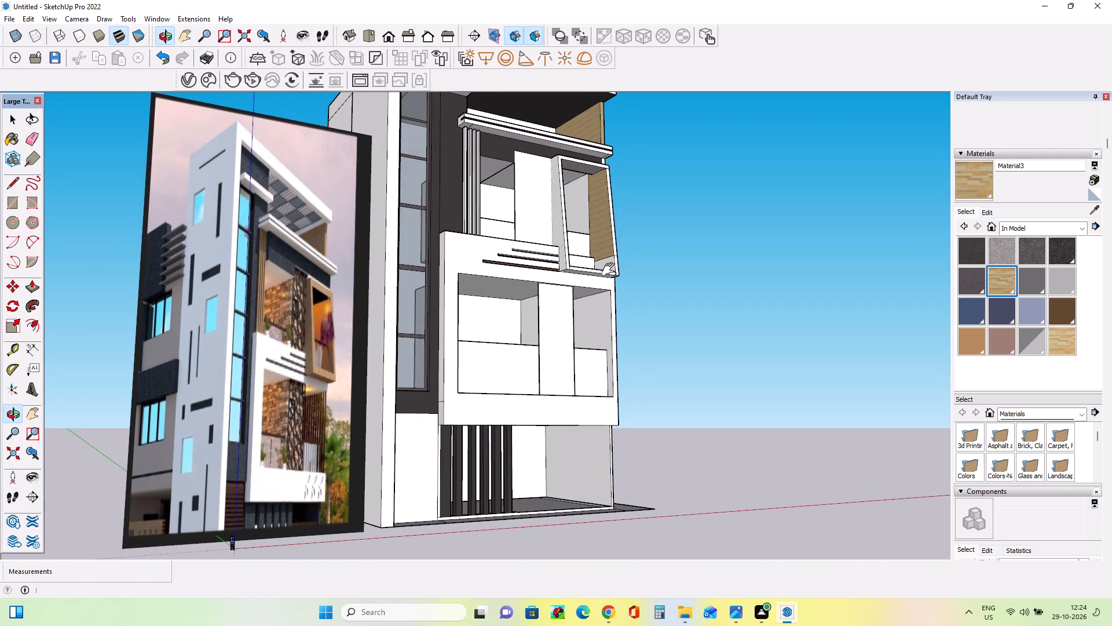
Paint the floor inside the upper balcony's projecting framed box with the Material3 wood texture.
scroll(598, 245, "up", 3)
left_click(981, 186)
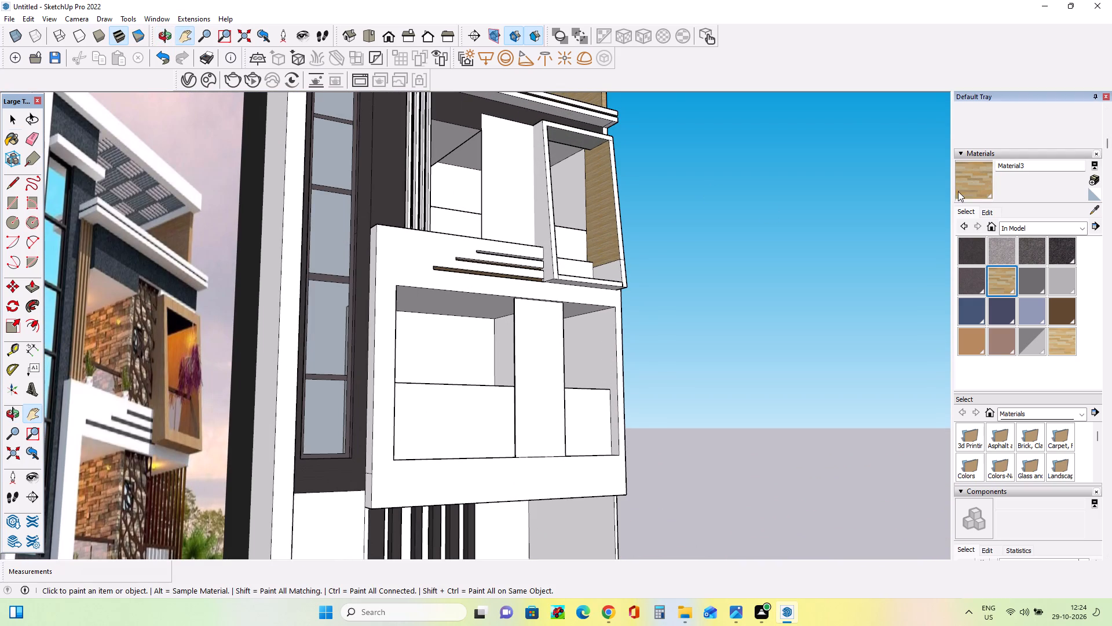
left_click(607, 270)
Push/Pull the low face inside the upper balcony's framed box about 4' 3 5/8" to align with the railing face above it.
scroll(650, 272, "up", 1)
middle_click_drag(650, 272, 625, 292)
scroll(625, 288, "down", 1)
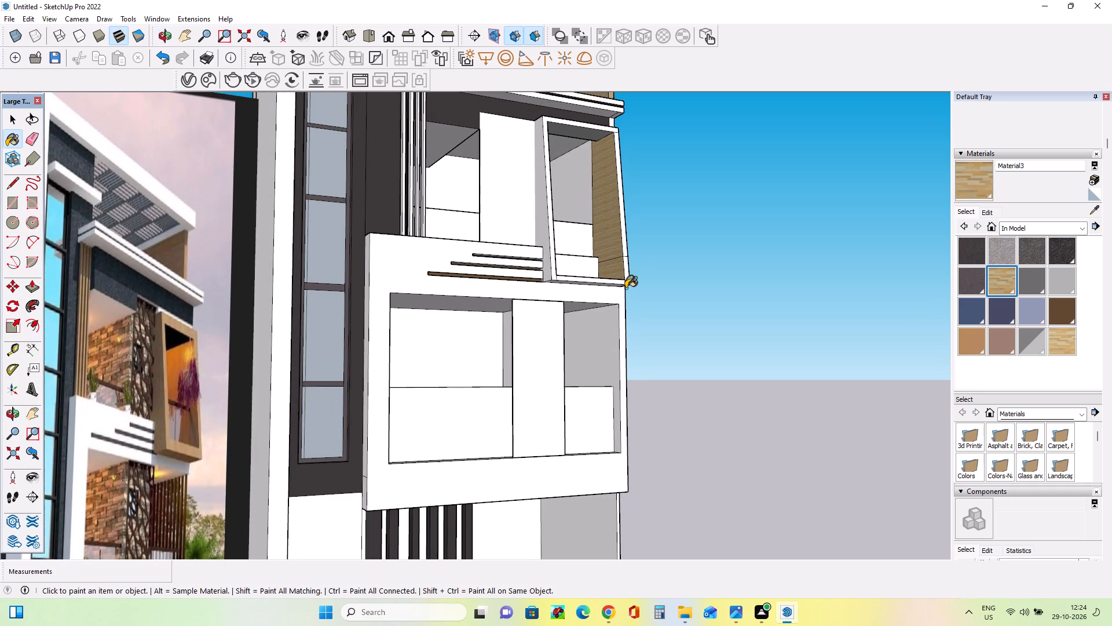
middle_click_drag(626, 293, 452, 349)
middle_click_drag(628, 265, 510, 364)
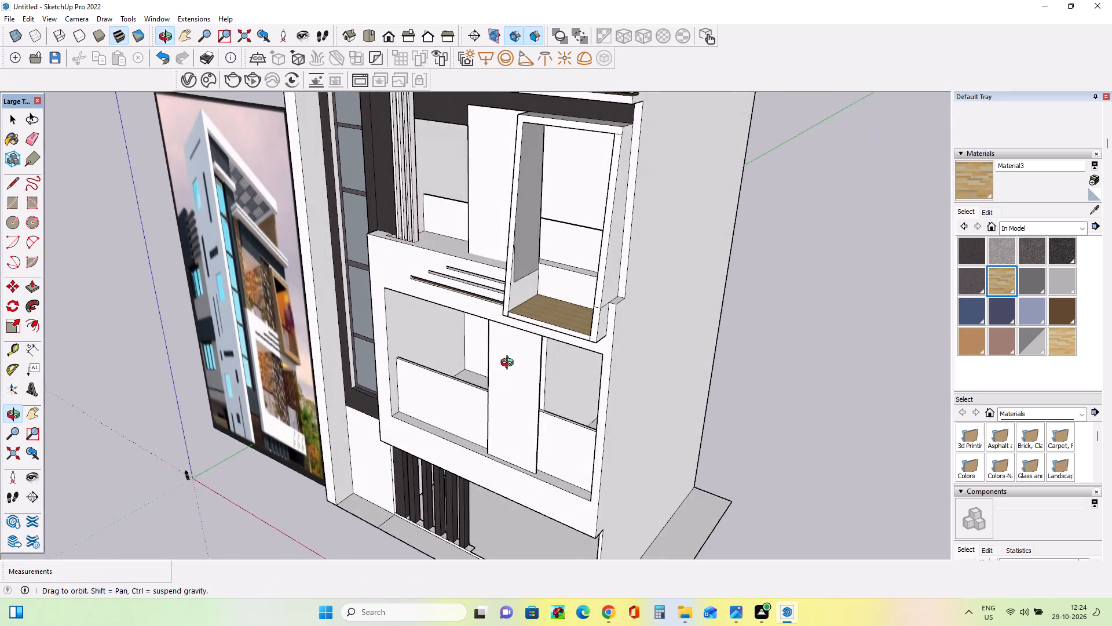
middle_click_drag(510, 364, 644, 348)
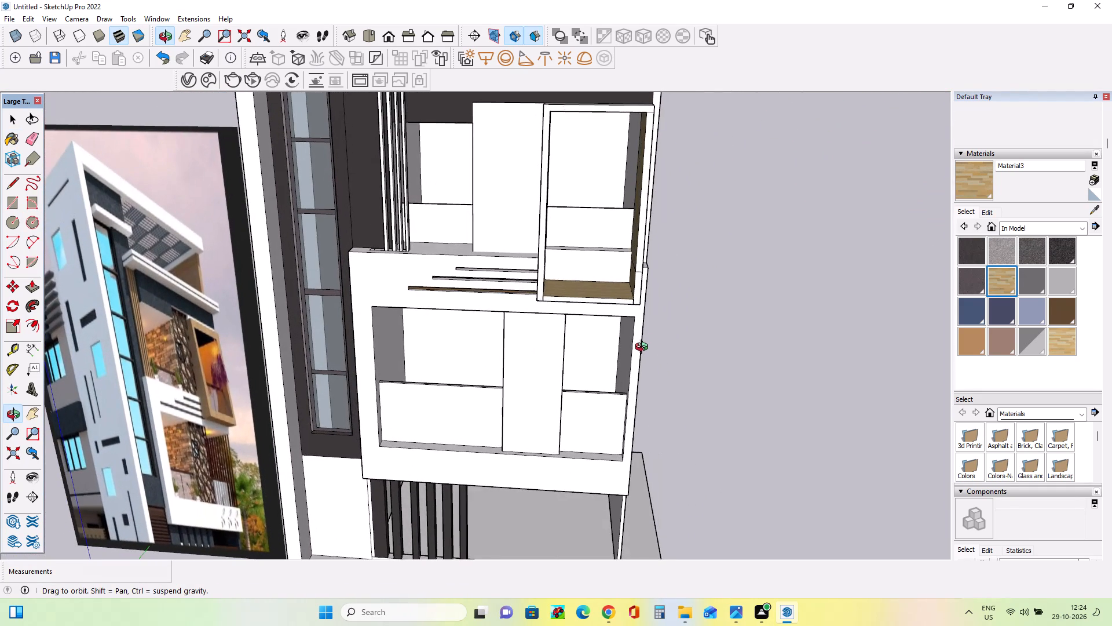
middle_click_drag(644, 348, 644, 350)
left_click(30, 284)
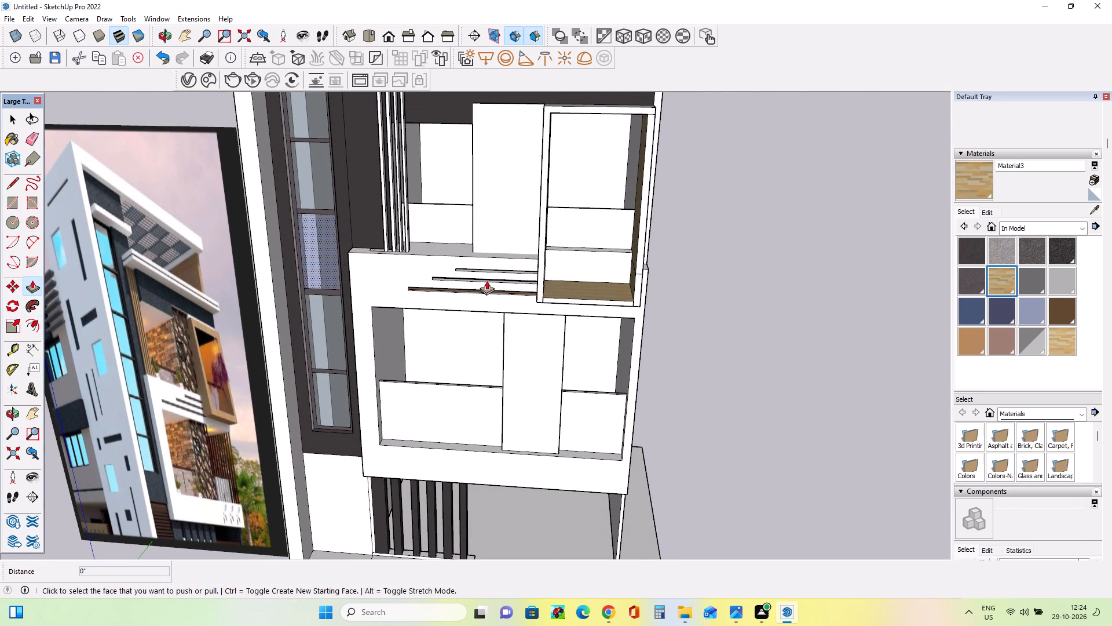
left_click_drag(562, 259, 563, 238)
Erase the leftover seam edge between the aligned face and the railing inside the framed box.
middle_click_drag(588, 299, 598, 318)
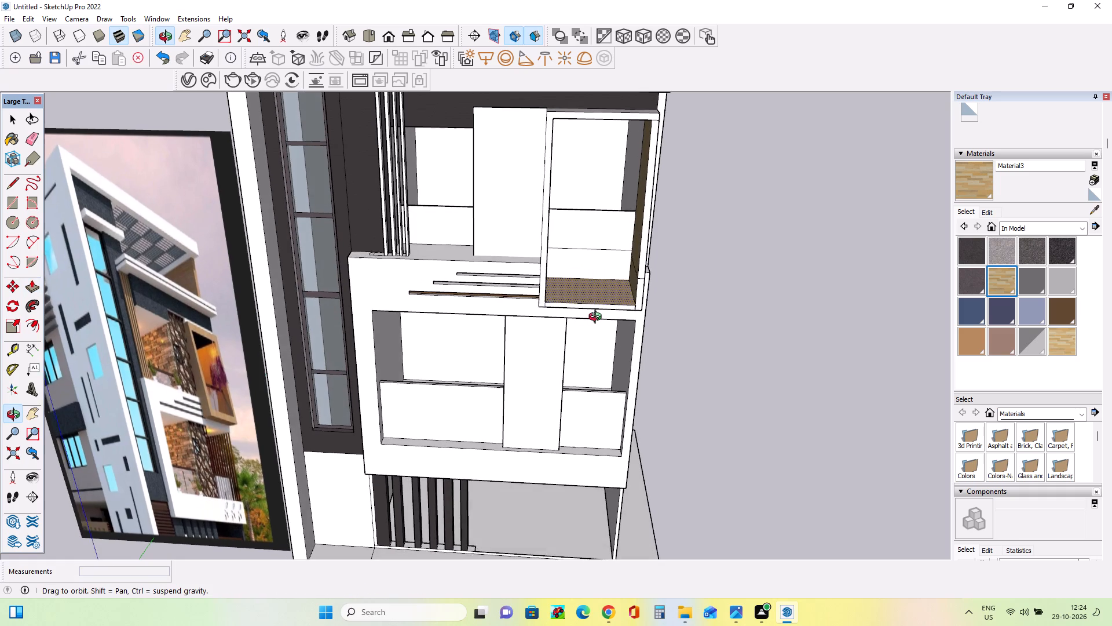
middle_click_drag(598, 318, 601, 306)
middle_click_drag(594, 304, 562, 278)
middle_click_drag(619, 263, 638, 207)
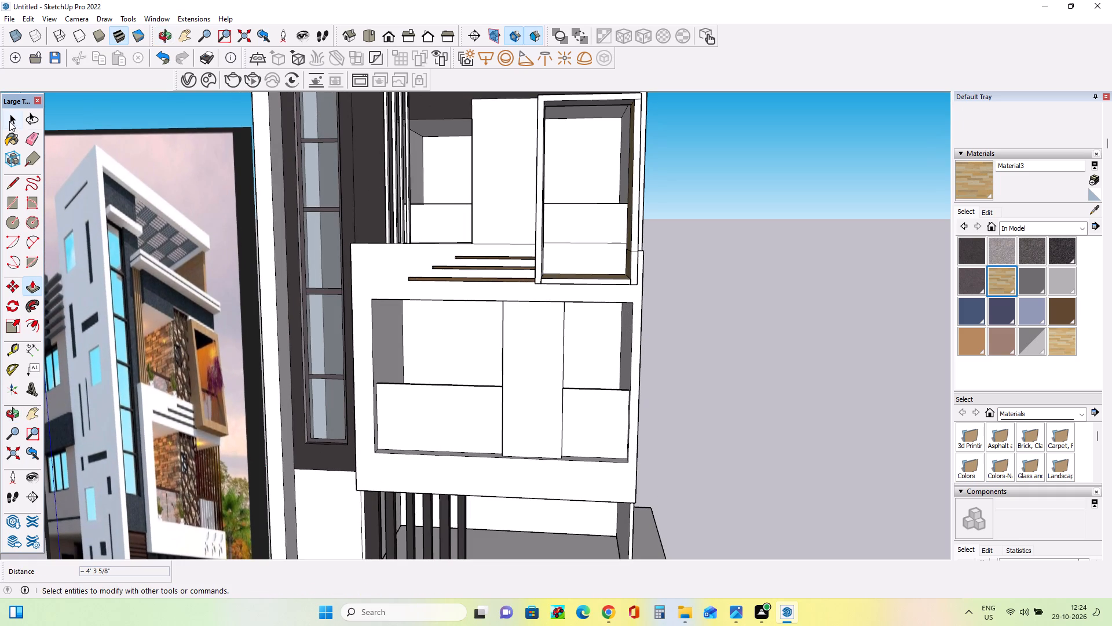
left_click(30, 134)
left_click_drag(571, 243, 576, 230)
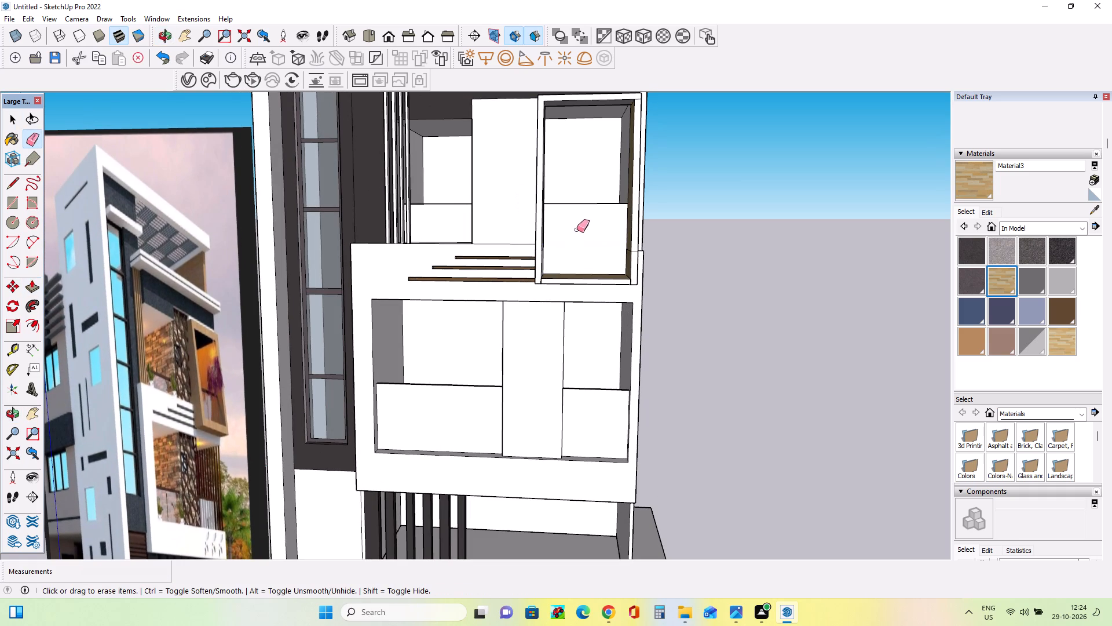
Examine the framed box and both balconies from several angles against the reference image to check which surfaces need materials.
middle_click_drag(583, 250, 506, 319)
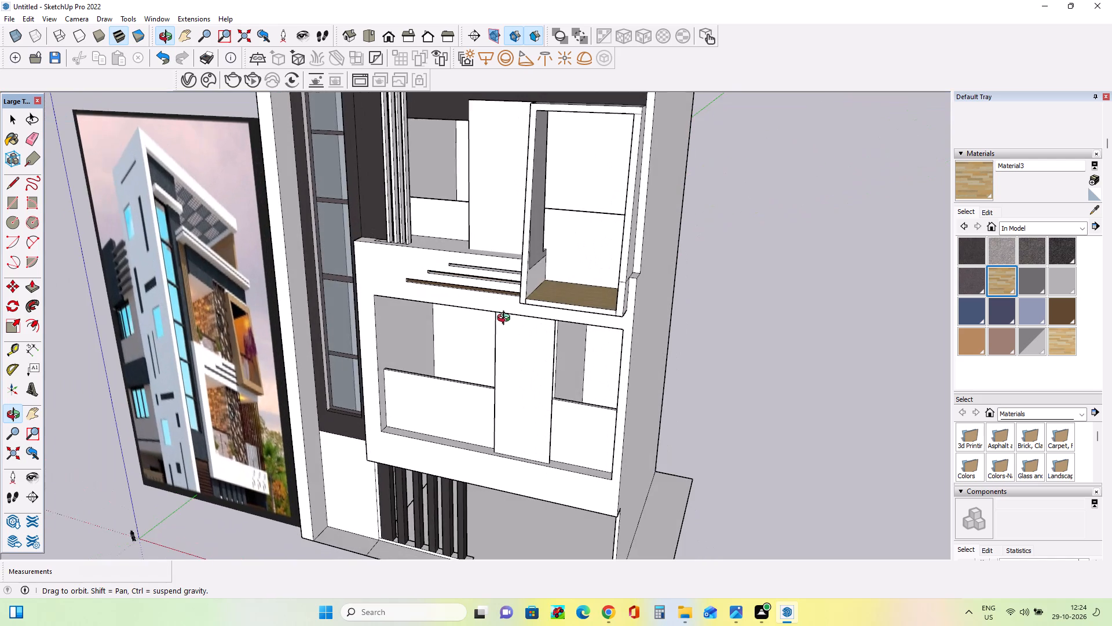
middle_click_drag(506, 319, 503, 320)
scroll(503, 321, "down", 3)
middle_click_drag(574, 316, 777, 250)
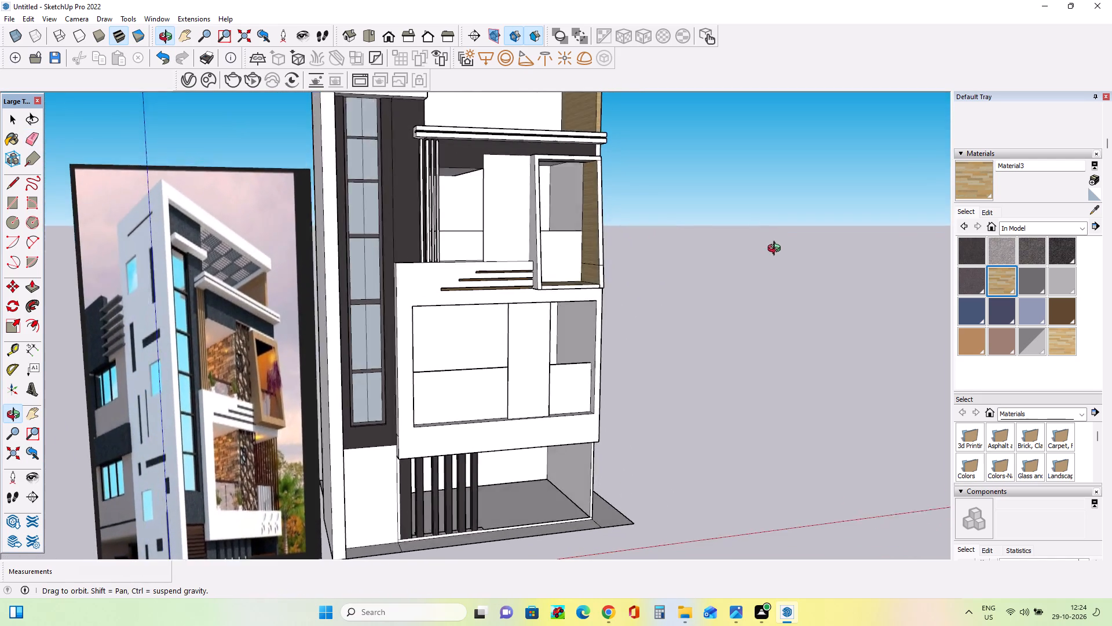
middle_click_drag(777, 250, 708, 279)
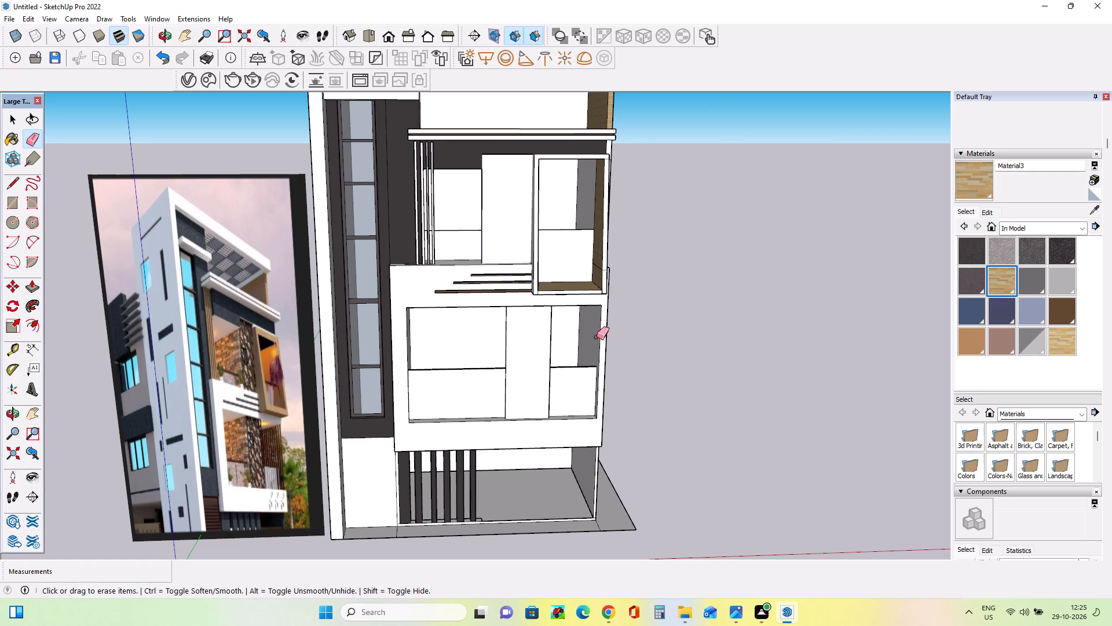
middle_click_drag(488, 360, 525, 290)
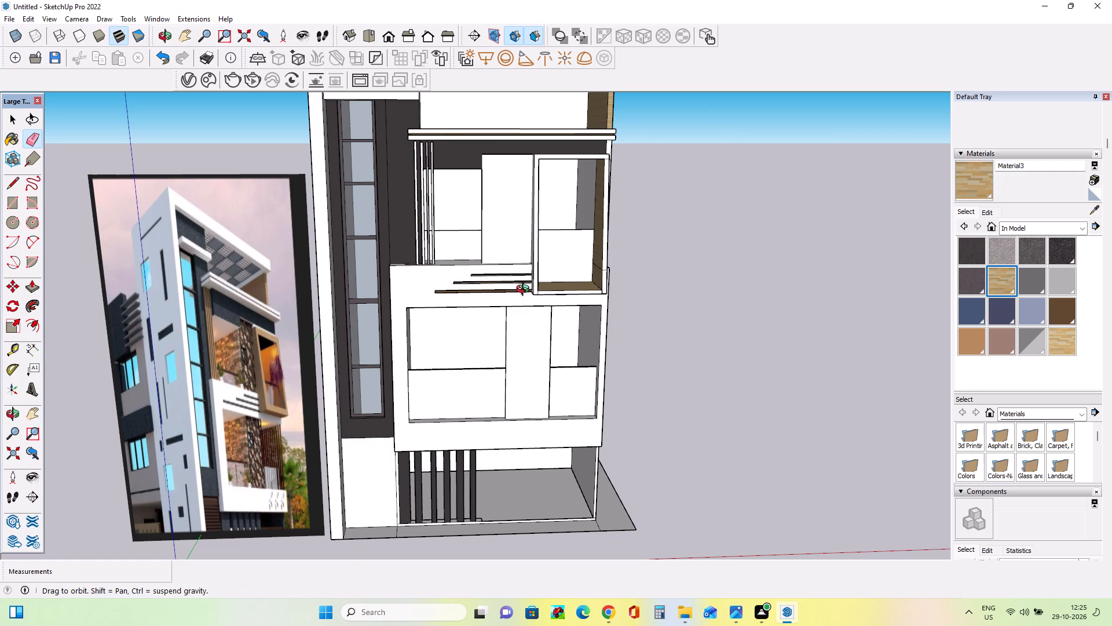
middle_click_drag(543, 369, 309, 421)
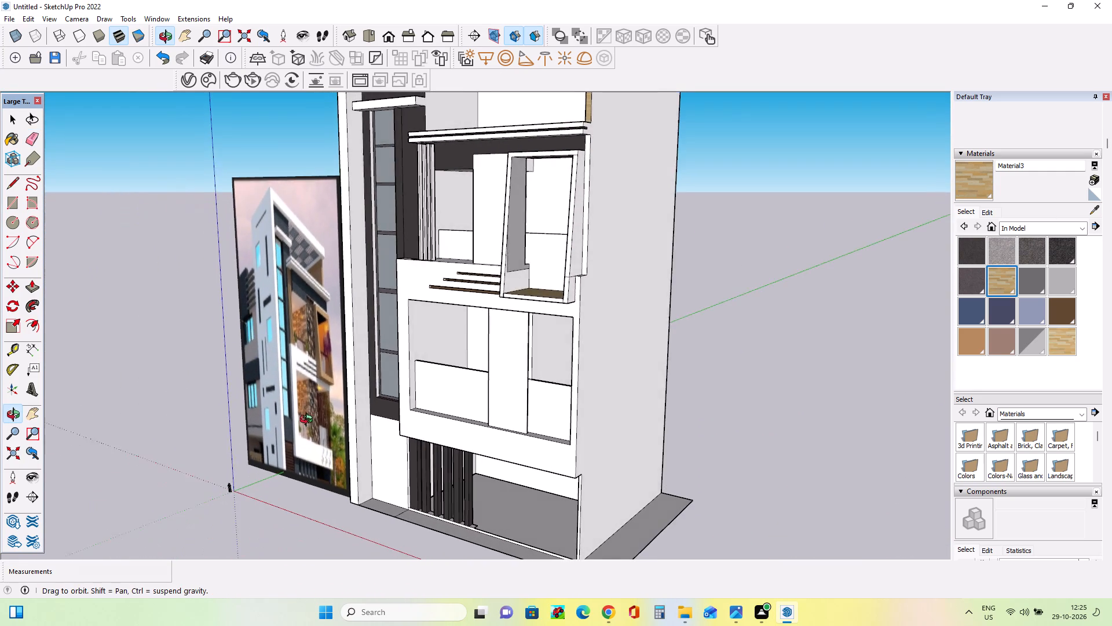
middle_click_drag(309, 421, 564, 384)
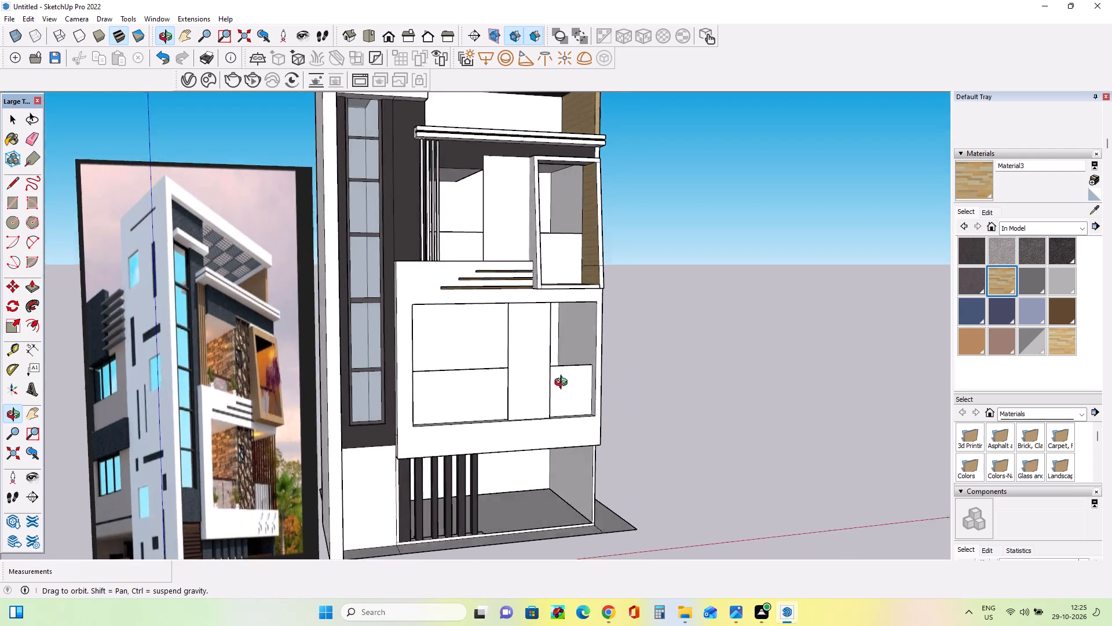
middle_click_drag(564, 384, 556, 370)
scroll(517, 362, "down", 2)
middle_click(525, 405)
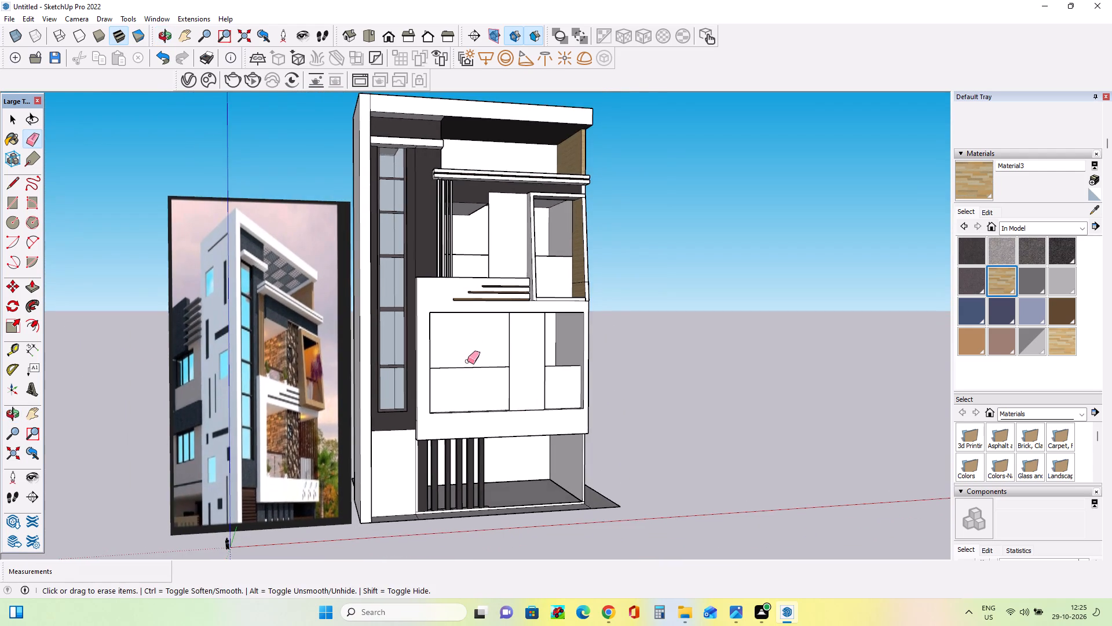
scroll(466, 343, "up", 4)
middle_click_drag(479, 355, 543, 379)
scroll(543, 378, "down", 2)
middle_click_drag(544, 377, 547, 369)
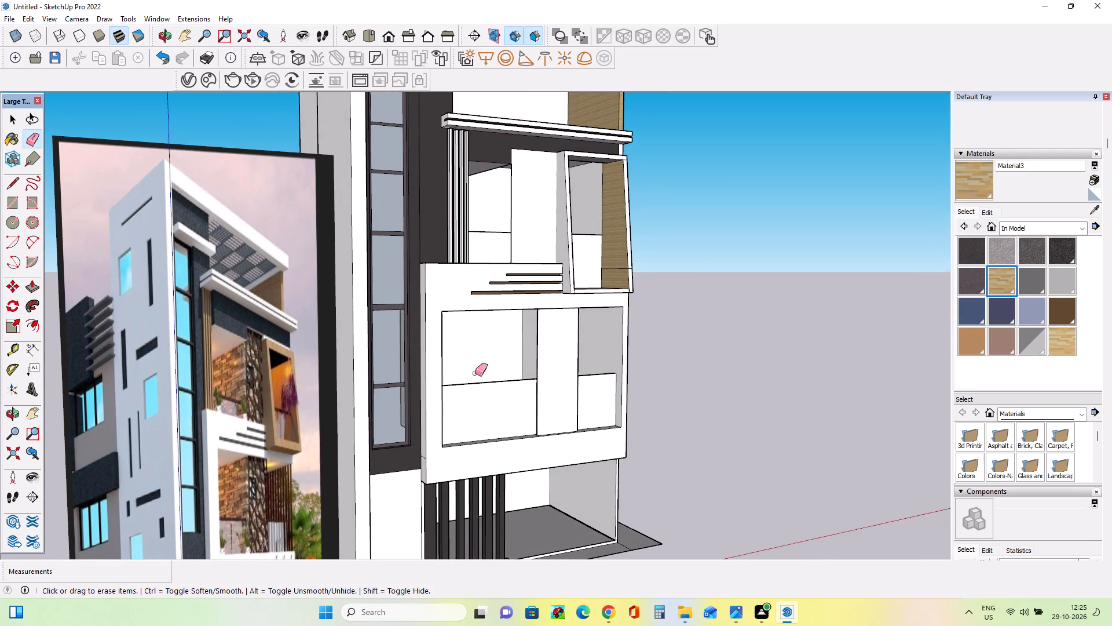
middle_click(556, 344)
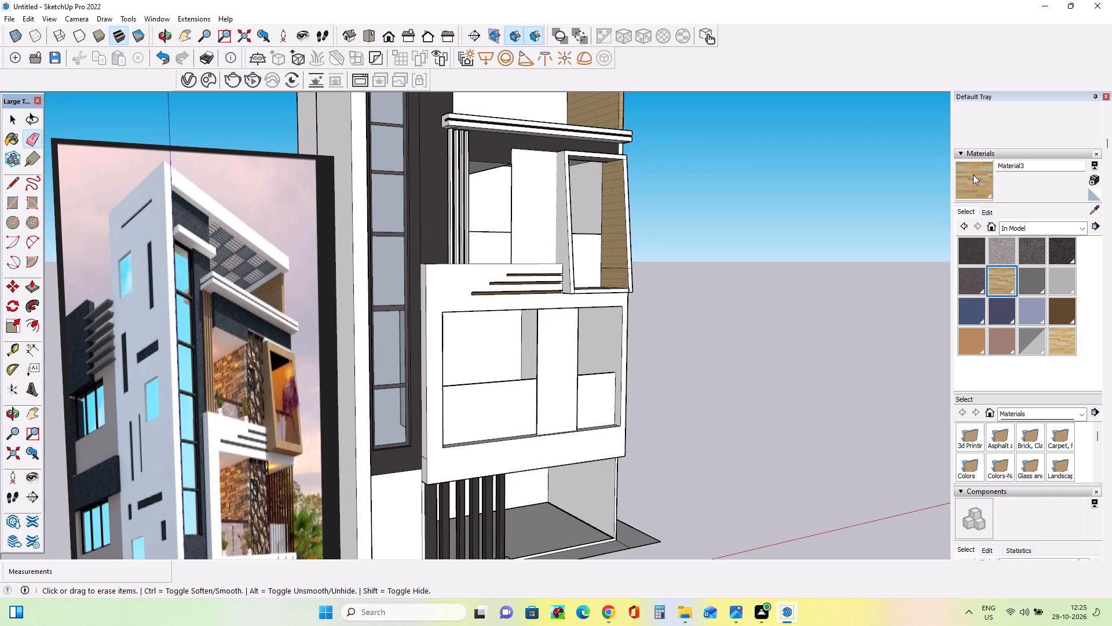
Paint the upper balcony's inner side wall behind the framed box with the Material3 wood texture.
left_click(973, 174)
left_click(587, 203)
middle_click_drag(608, 268, 609, 276)
Paint the upper balcony's railing on both sides of the full-height panel with Translucent Glass Gray.
left_click(1037, 337)
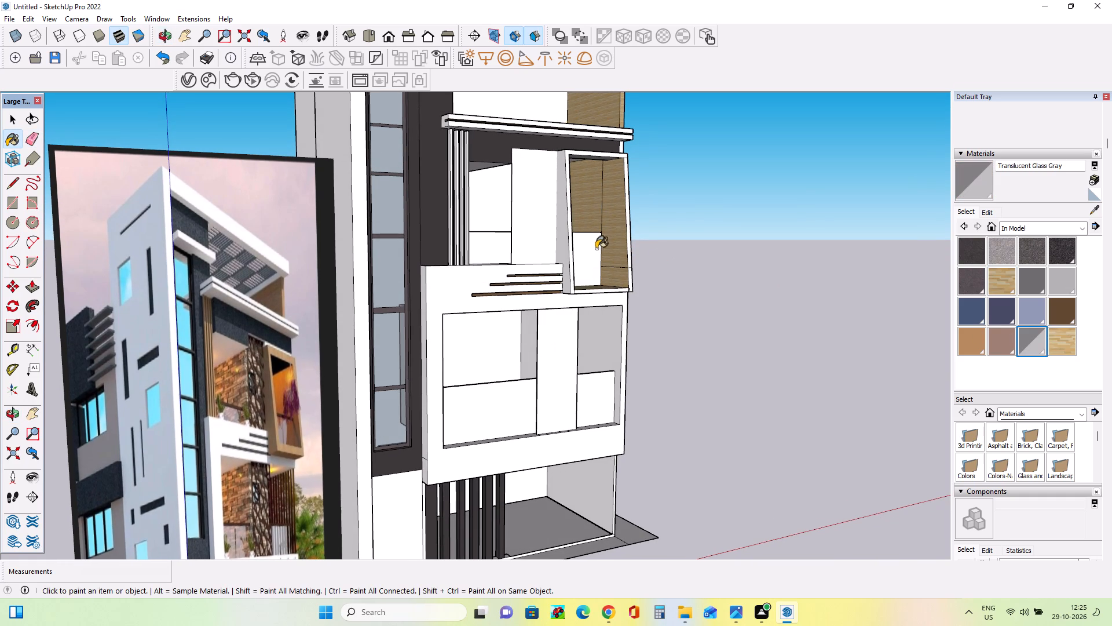
left_click(589, 248)
left_click(483, 243)
Paint the middle balcony's railing on both sides of its full-height panel with Translucent Glass Gray.
middle_click_drag(718, 307, 487, 383)
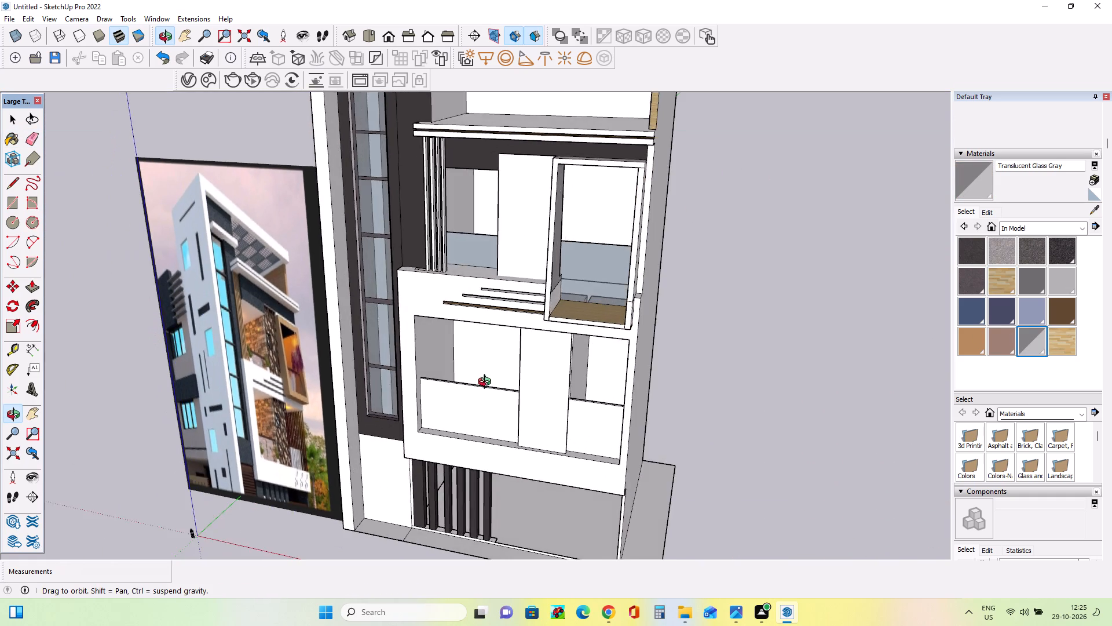
middle_click_drag(487, 383, 588, 316)
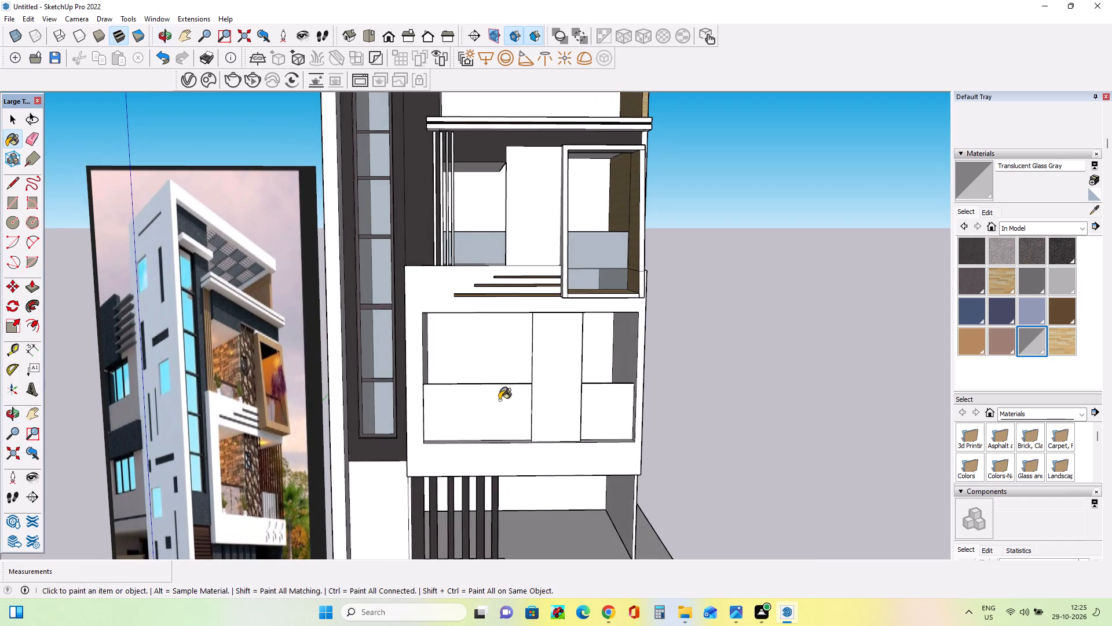
left_click(495, 396)
left_click(614, 404)
middle_click_drag(595, 425, 474, 500)
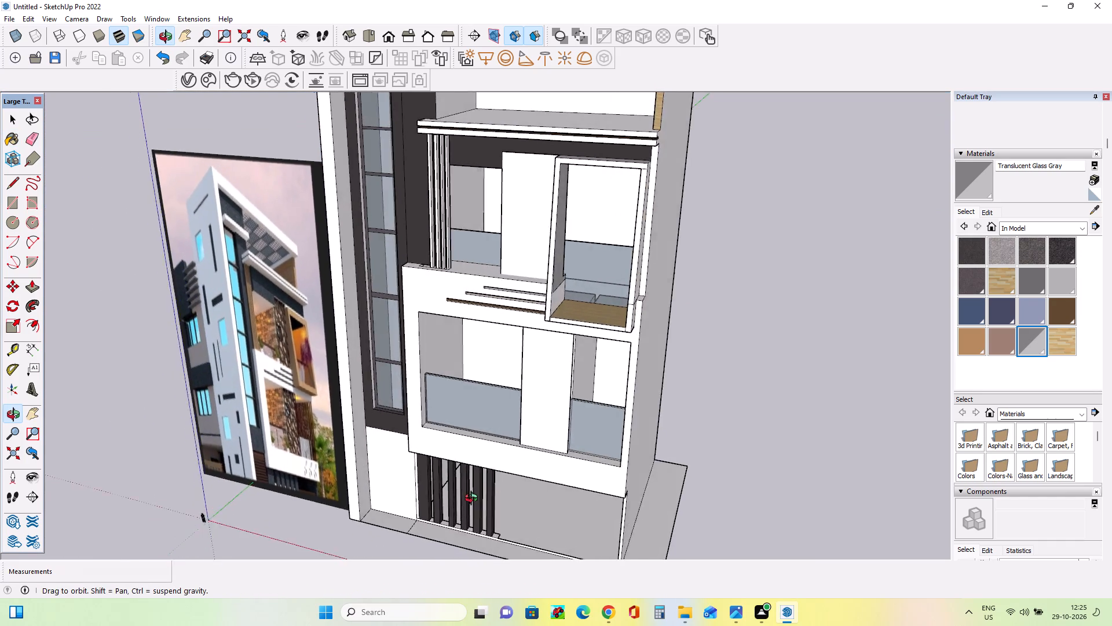
middle_click_drag(474, 500, 676, 476)
Select the front face of the middle balcony's glass railing.
left_click(12, 117)
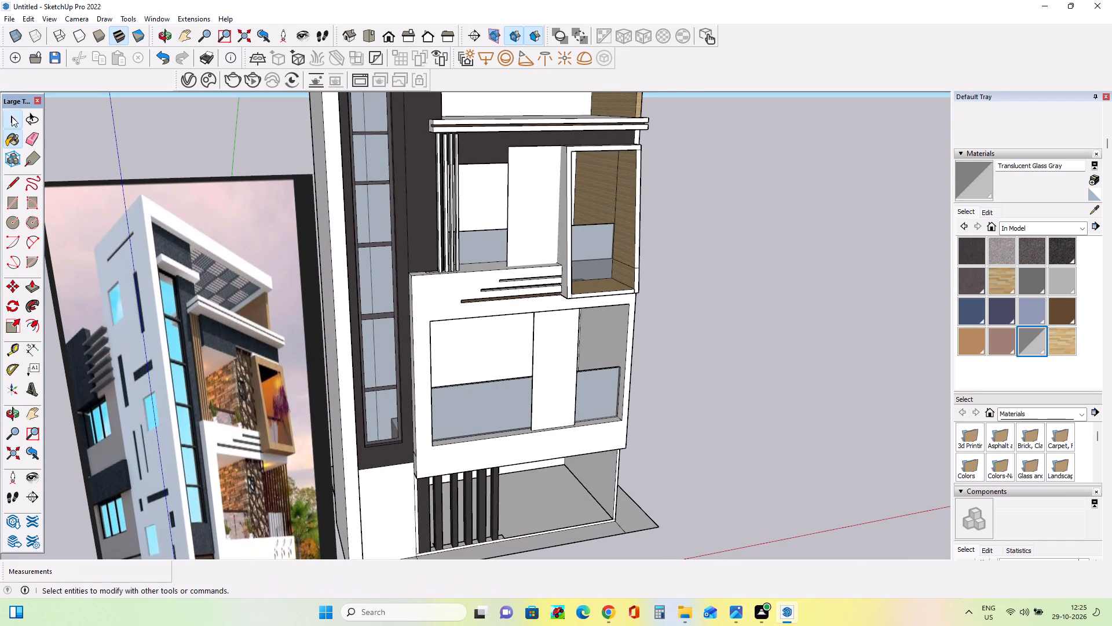
middle_click_drag(327, 326, 333, 351)
scroll(469, 376, "up", 4)
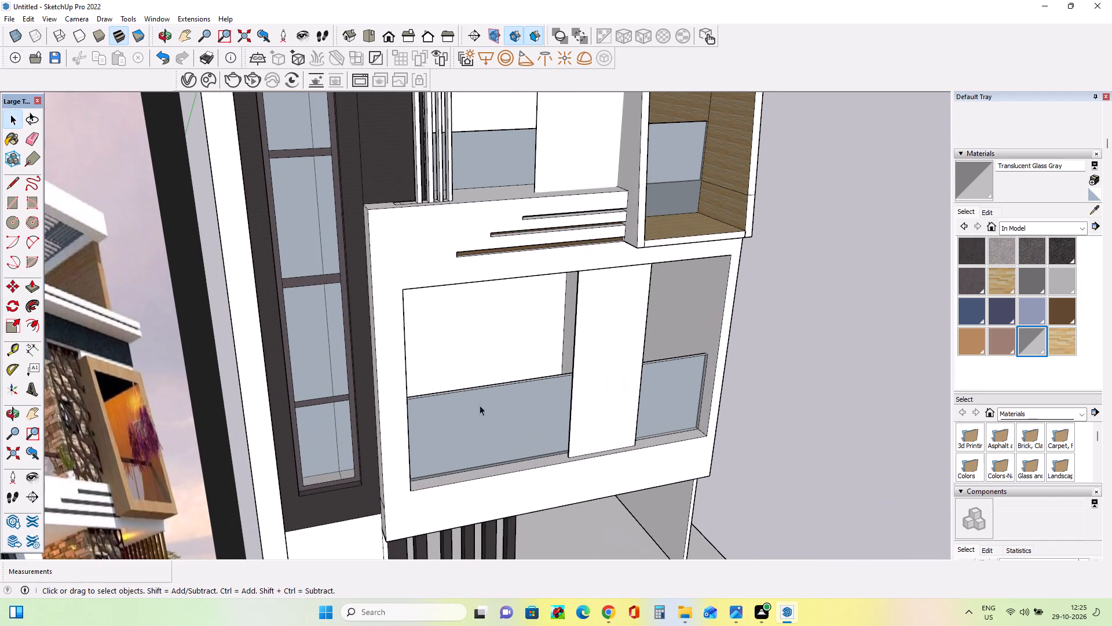
left_click(480, 415)
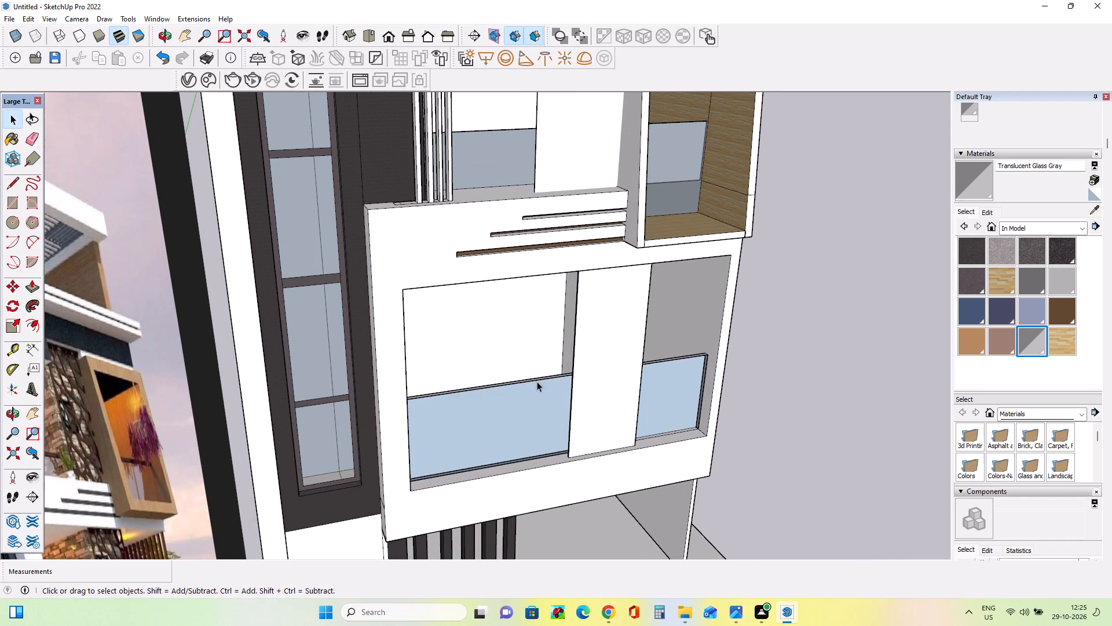
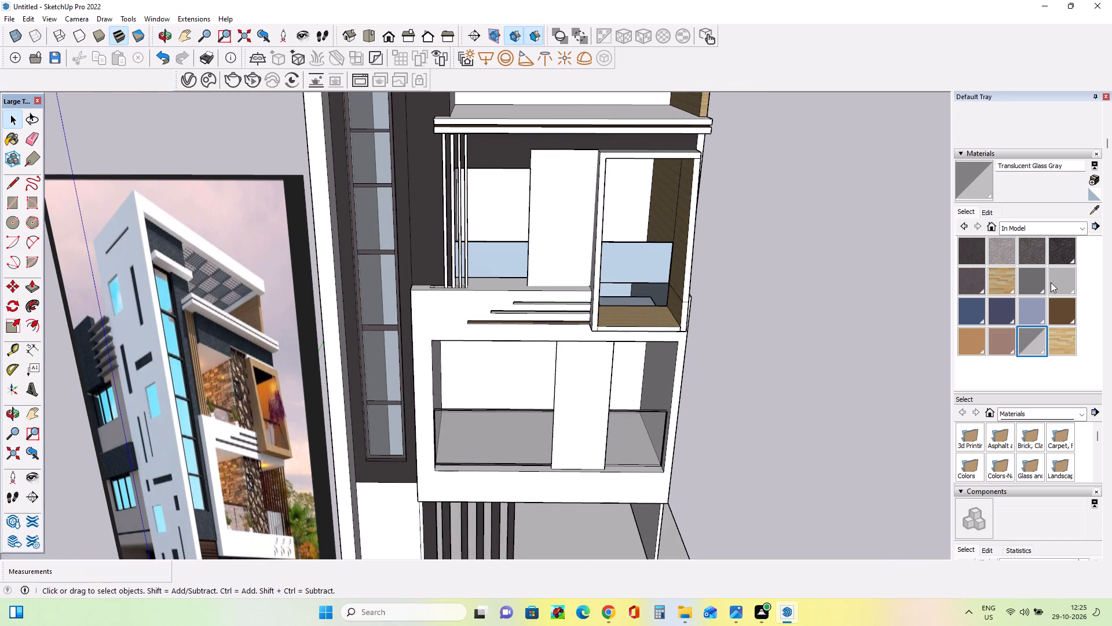
Paint the remaining blue back faces of the upper balcony's railing, including inside the framed box, with Translucent Glass Gray.
left_click(1049, 339)
left_click(1034, 344)
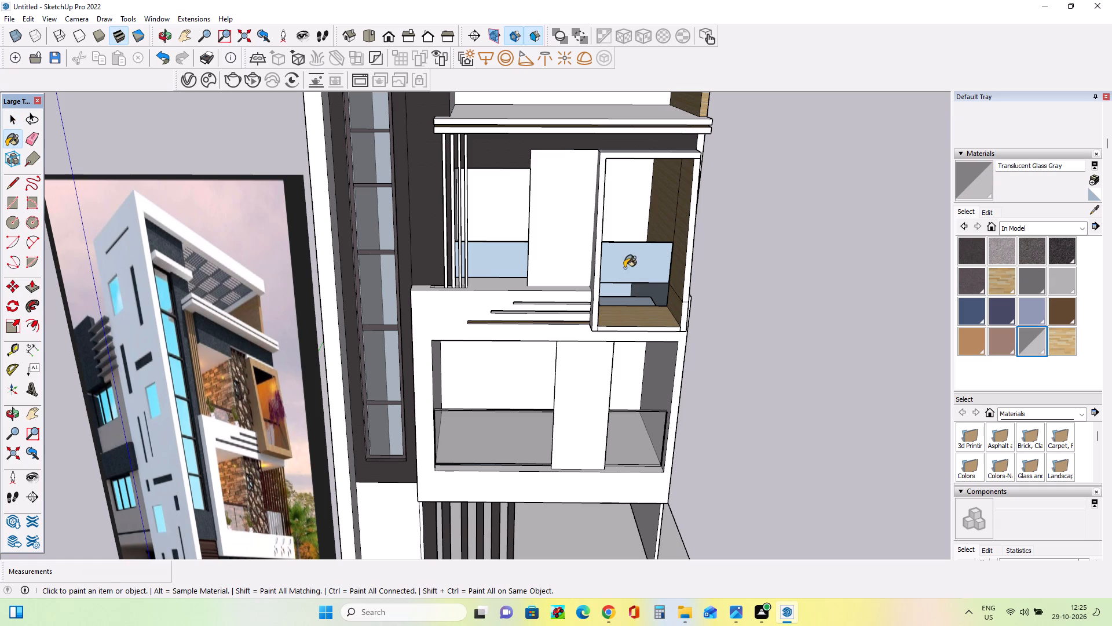
left_click(624, 268)
left_click(507, 268)
middle_click_drag(482, 289, 403, 228)
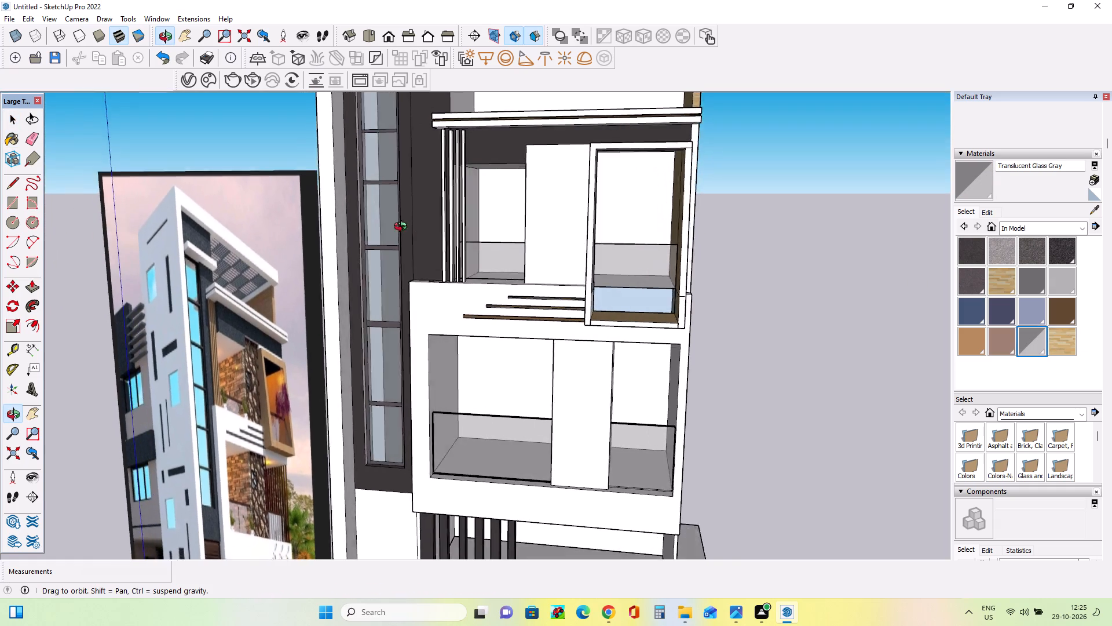
middle_click_drag(403, 228, 364, 246)
scroll(635, 303, "up", 2)
left_click(635, 304)
Examine the painted railings and the whole facade from several angles against the reference image.
scroll(633, 311, "up", 1)
middle_click_drag(637, 312, 788, 325)
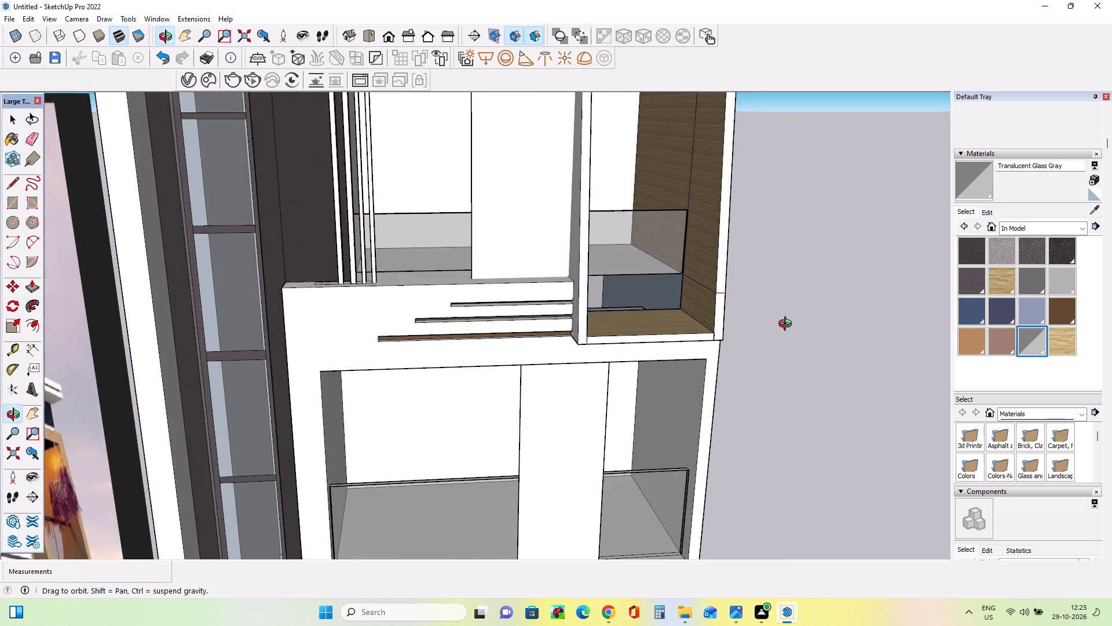
middle_click_drag(788, 325, 759, 290)
scroll(655, 278, "down", 6)
middle_click_drag(655, 278, 659, 299)
scroll(500, 390, "down", 4)
scroll(575, 377, "up", 4)
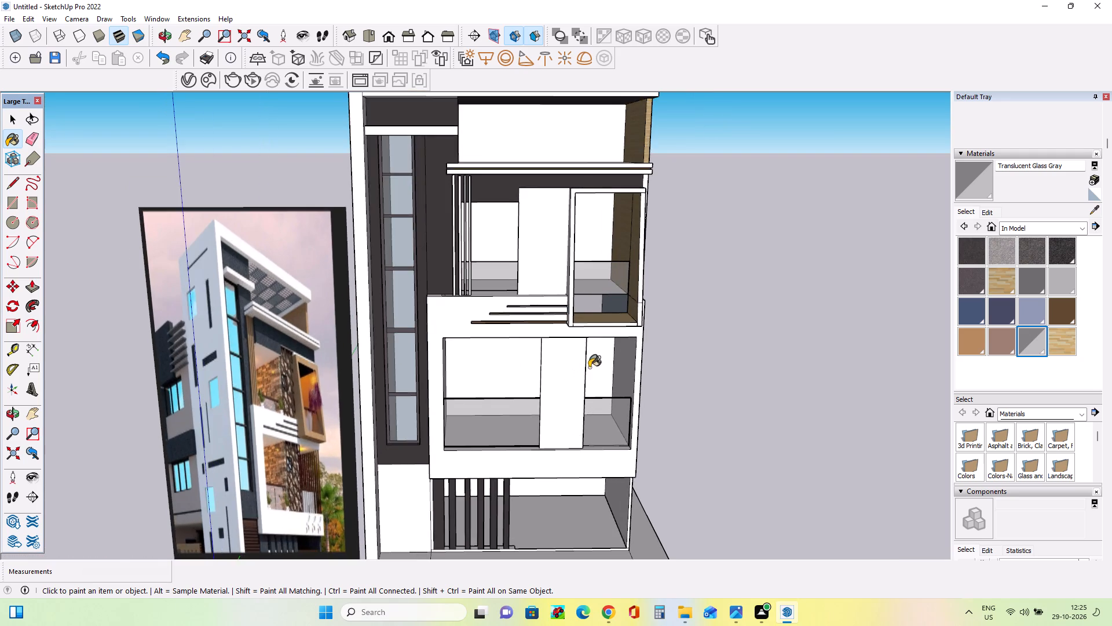
middle_click_drag(590, 370, 598, 376)
scroll(598, 374, "down", 2)
middle_click_drag(626, 363, 718, 301)
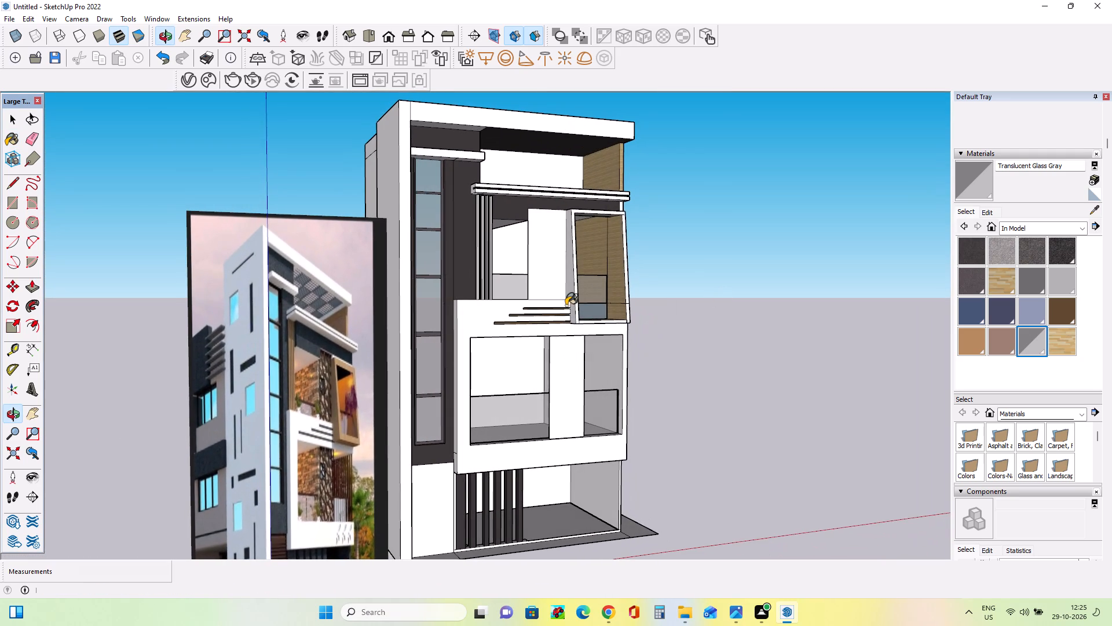
scroll(553, 301, "up", 1)
middle_click_drag(556, 300, 586, 308)
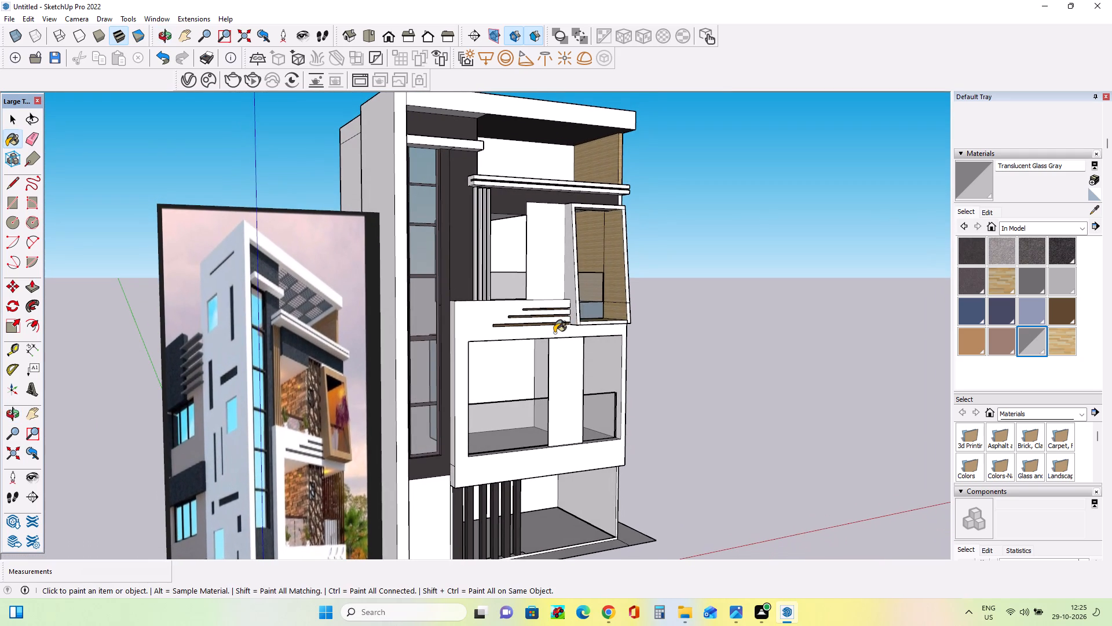
middle_click_drag(554, 333, 563, 336)
middle_click_drag(732, 351, 816, 305)
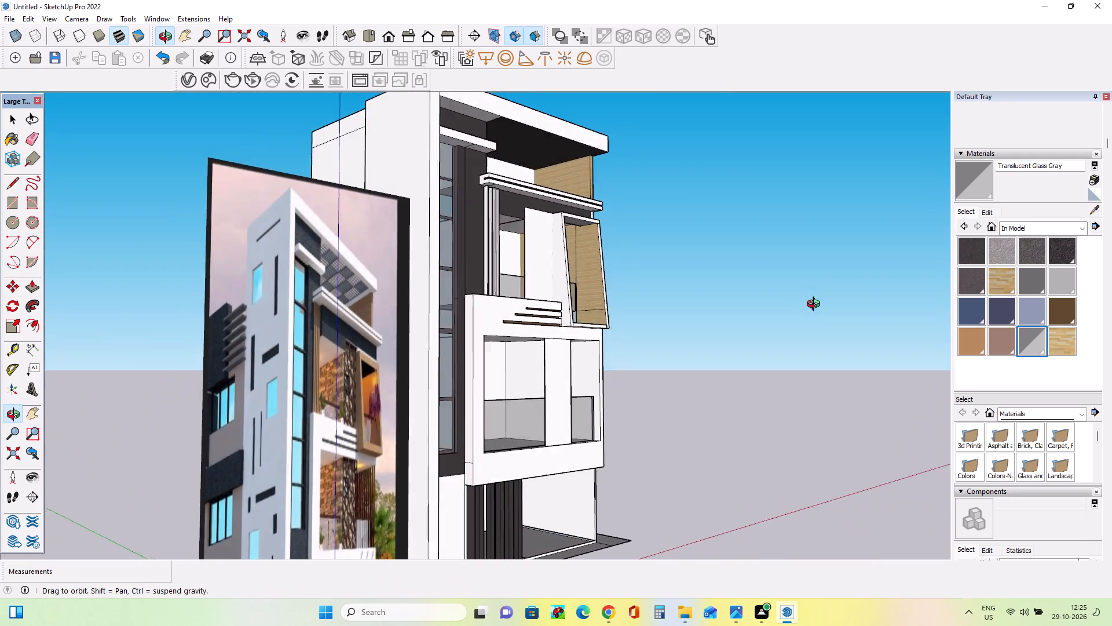
middle_click_drag(816, 305, 770, 281)
scroll(594, 275, "down", 1)
middle_click_drag(602, 285, 608, 299)
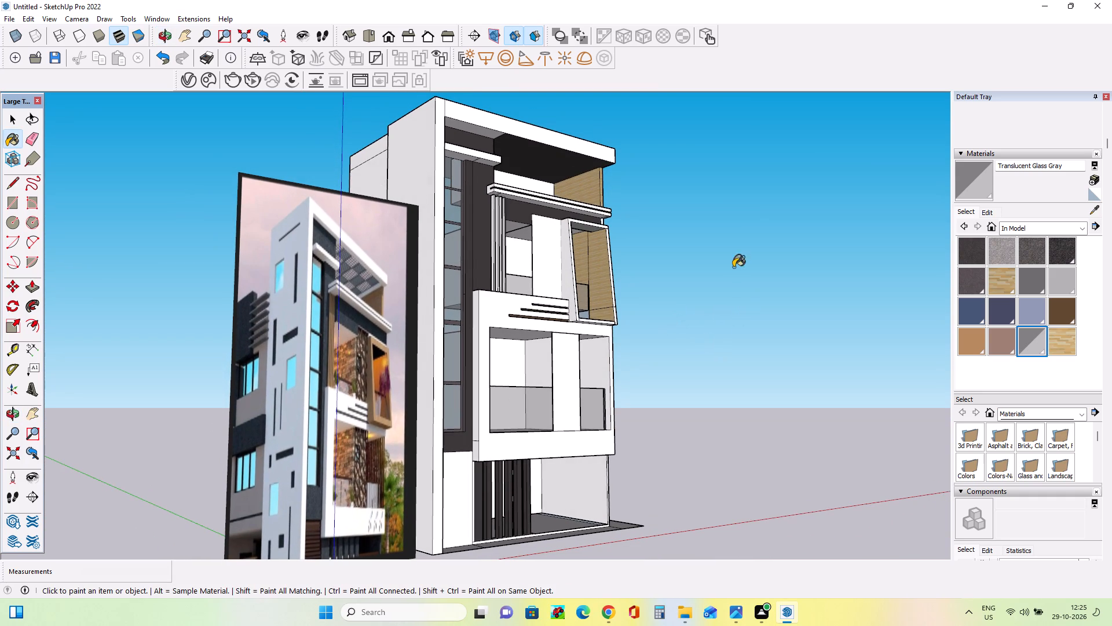
left_click(662, 282)
middle_click_drag(155, 162, 142, 147)
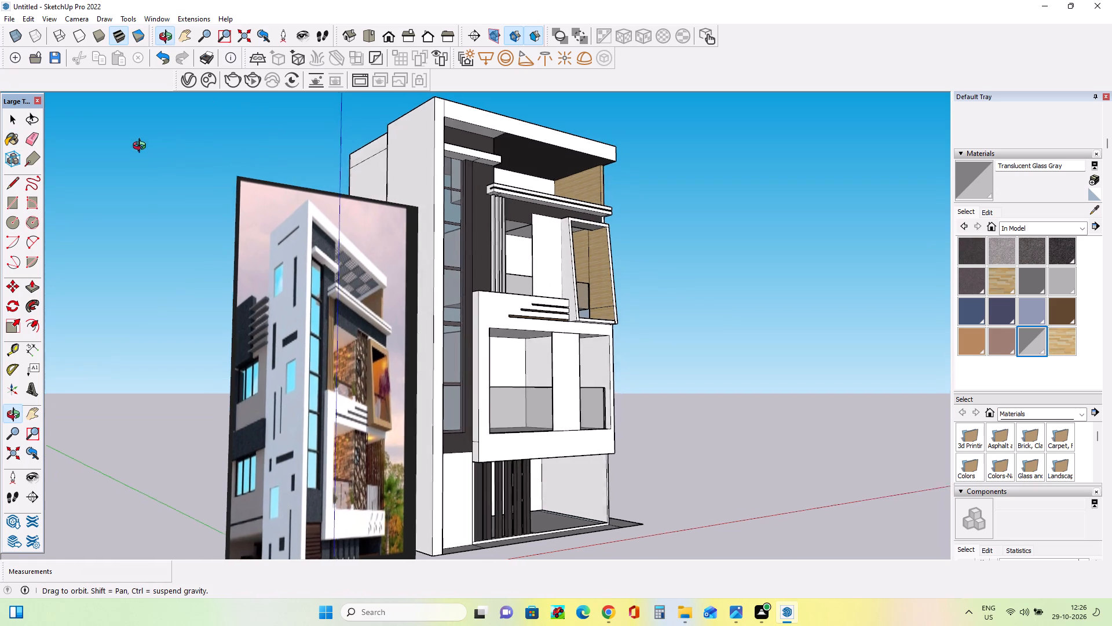
middle_click_drag(142, 147, 140, 143)
left_click(140, 143)
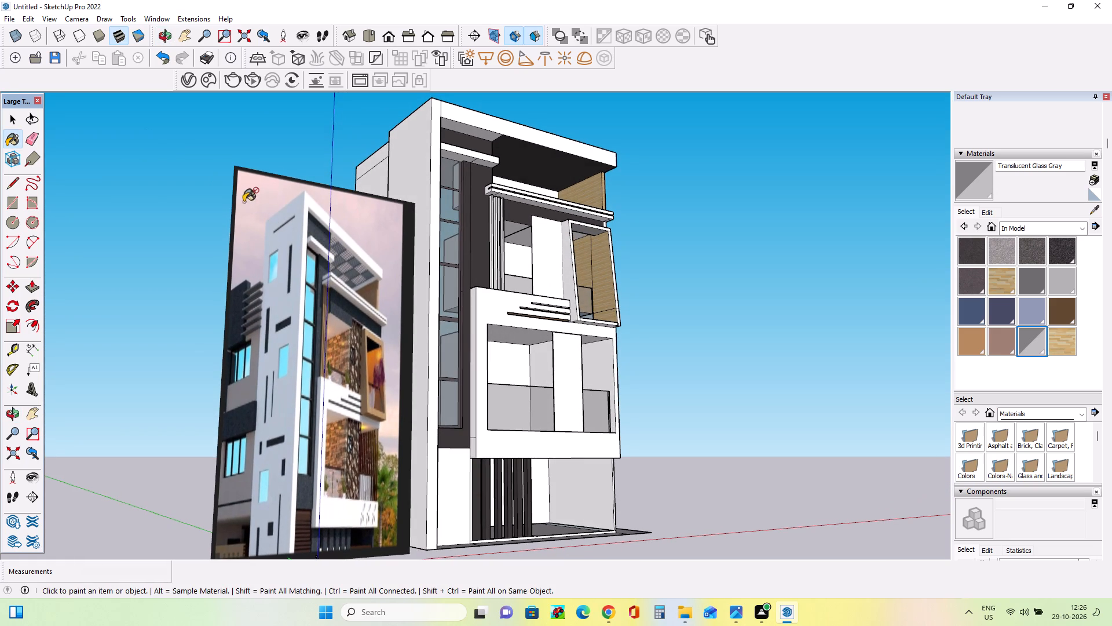
middle_click_drag(411, 293, 352, 324)
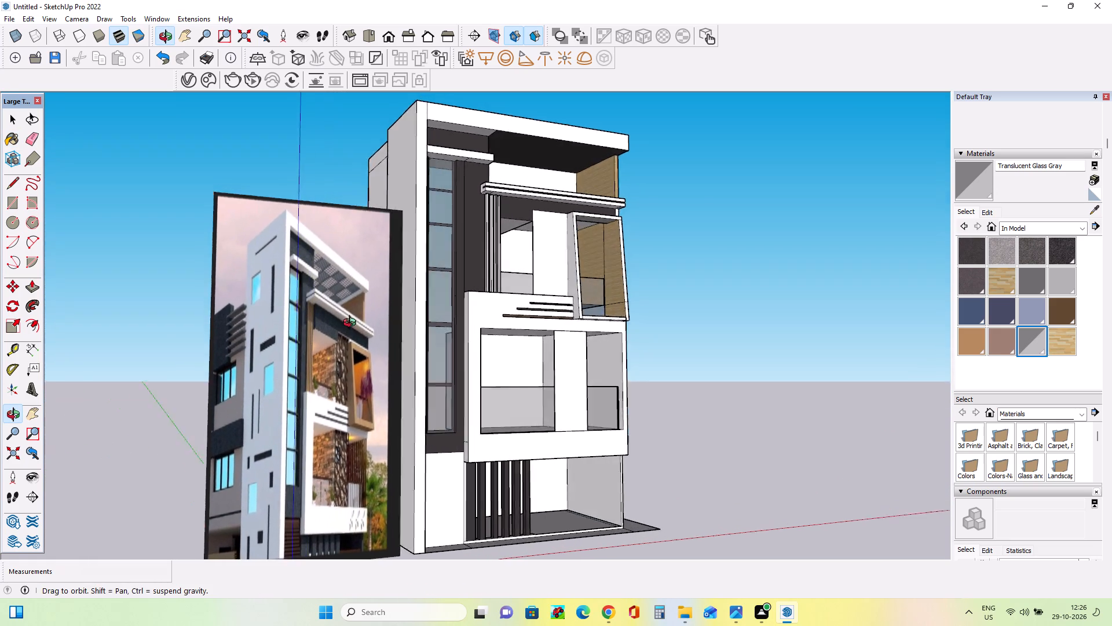
middle_click_drag(352, 324, 323, 283)
scroll(434, 267, "down", 2)
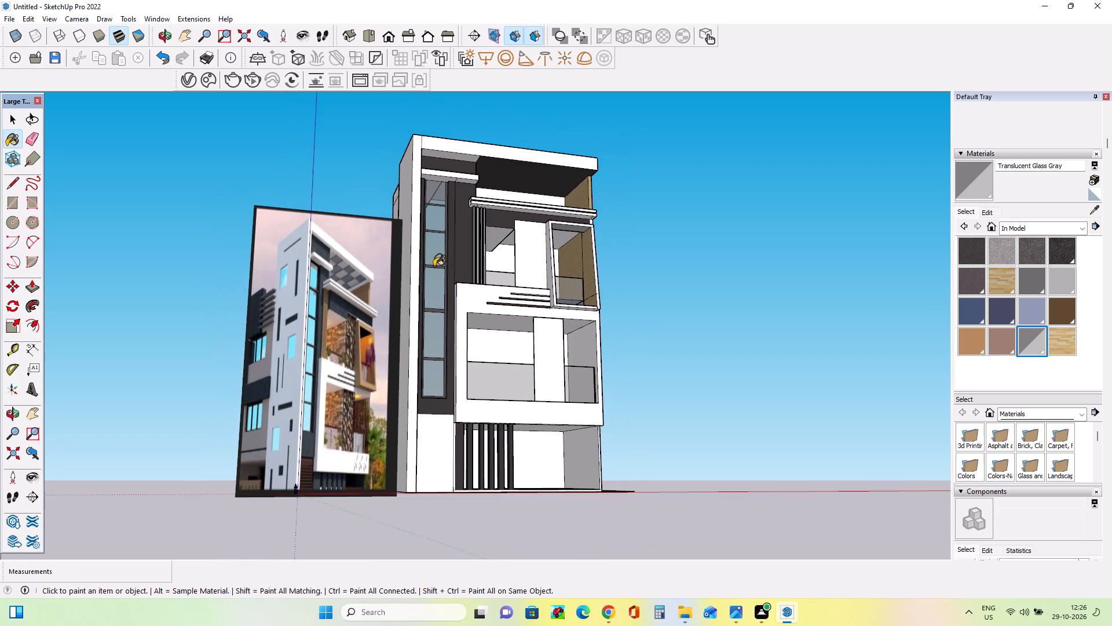
Browse the Metal and Roofing material collections and settle on the Window Coverings collection.
left_click(1025, 226)
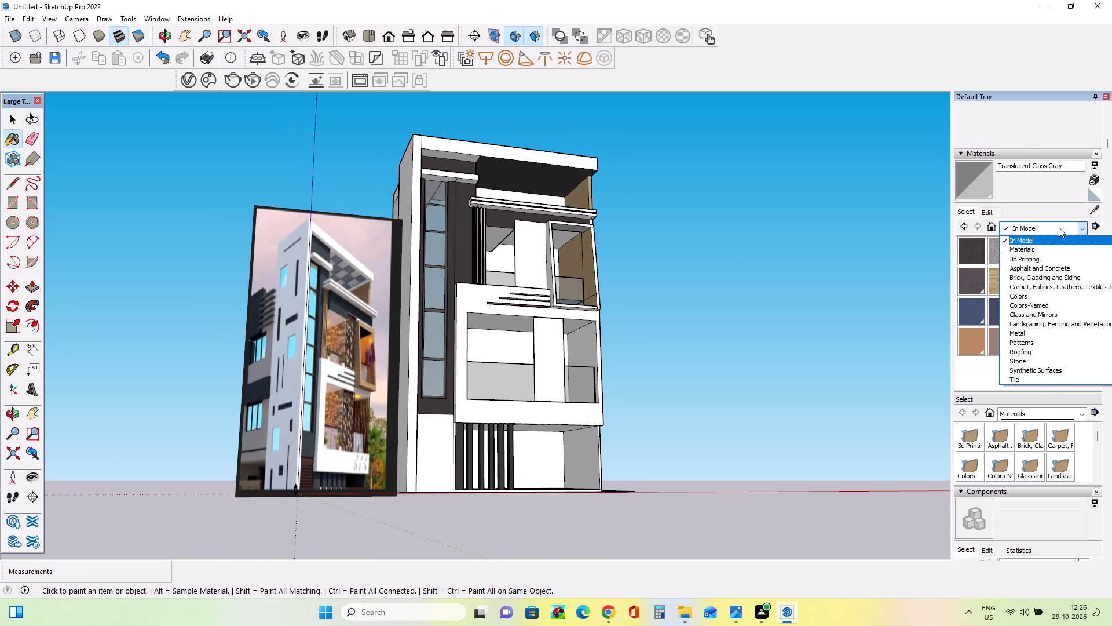
left_click(1052, 334)
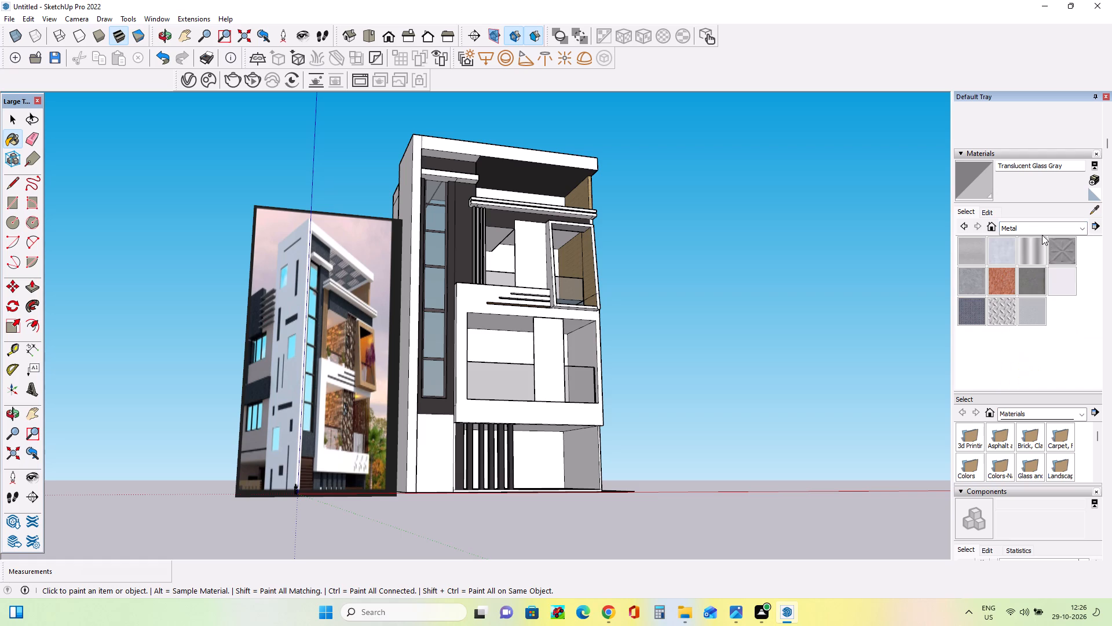
left_click(1044, 233)
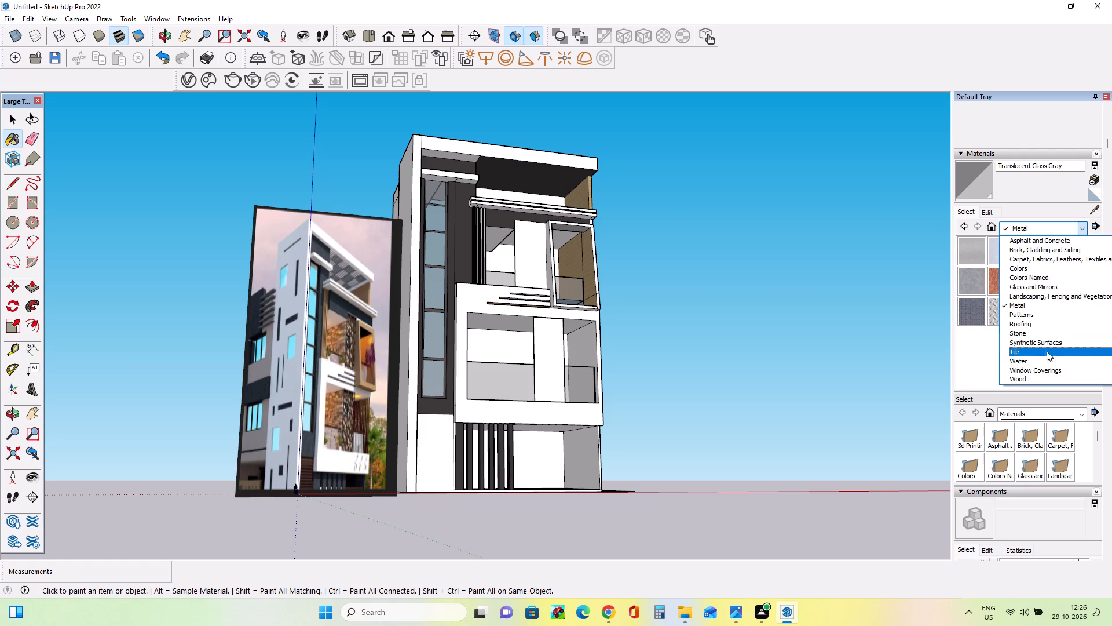
left_click(1048, 328)
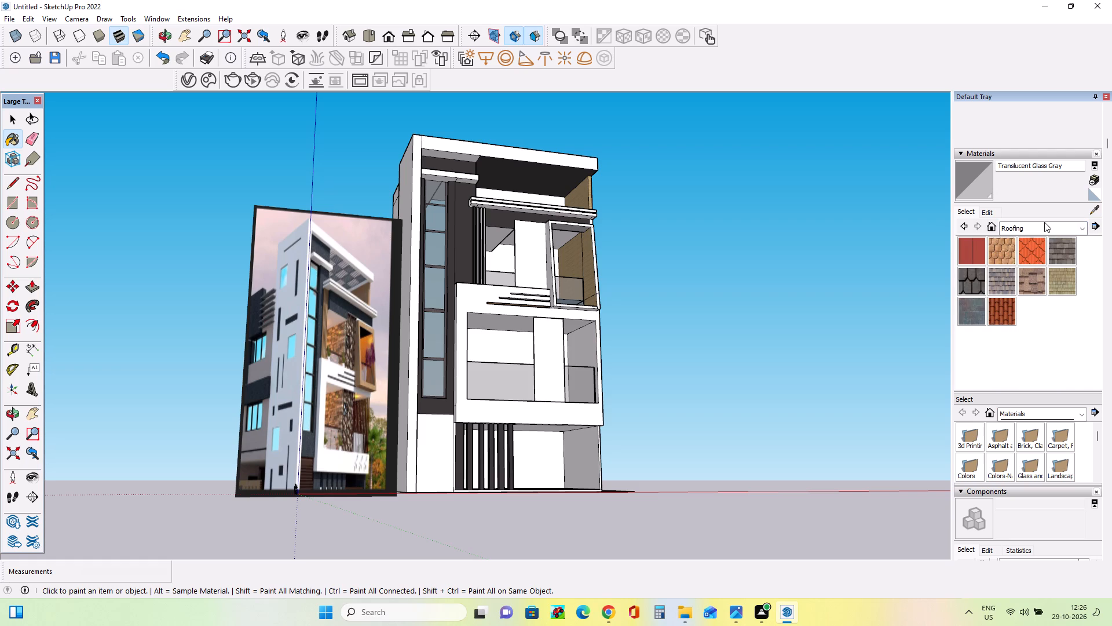
left_click(1045, 227)
scroll(1044, 375, "down", 2)
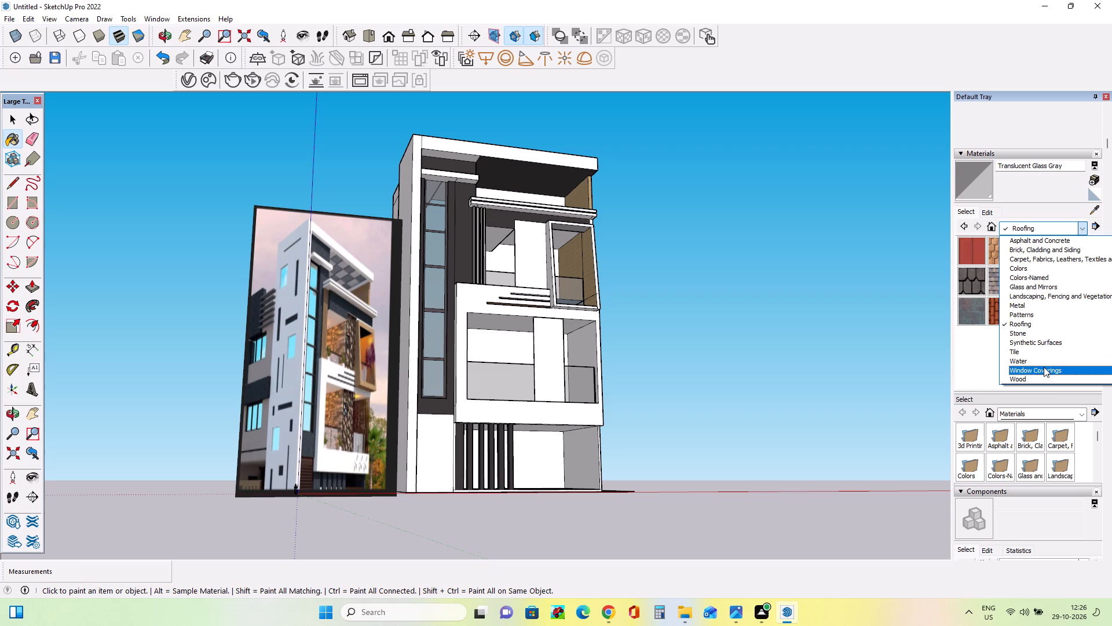
left_click(1044, 367)
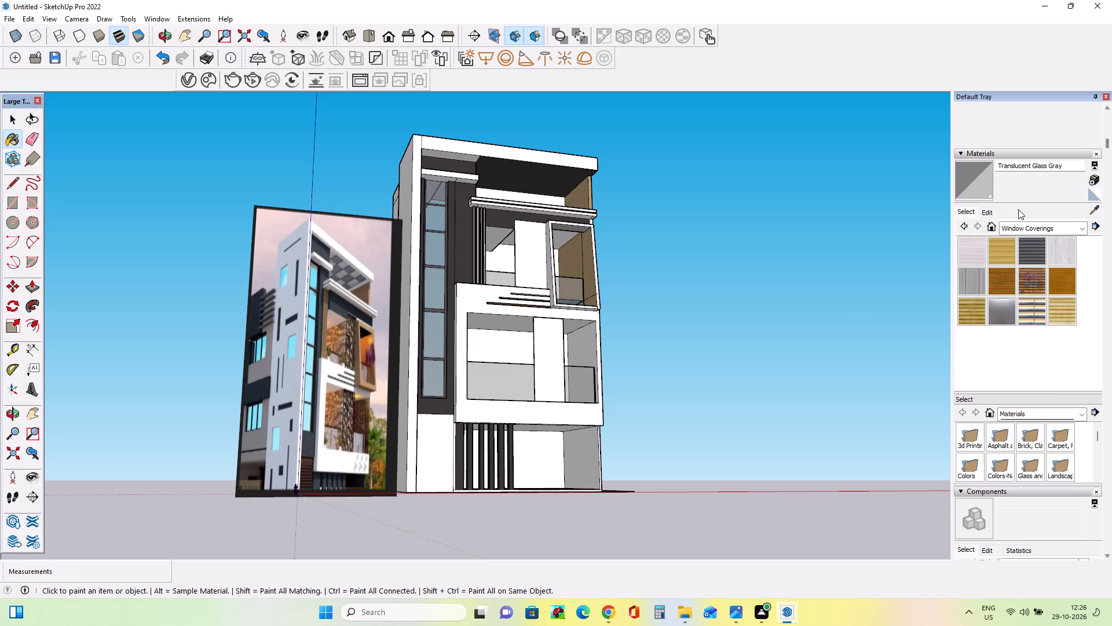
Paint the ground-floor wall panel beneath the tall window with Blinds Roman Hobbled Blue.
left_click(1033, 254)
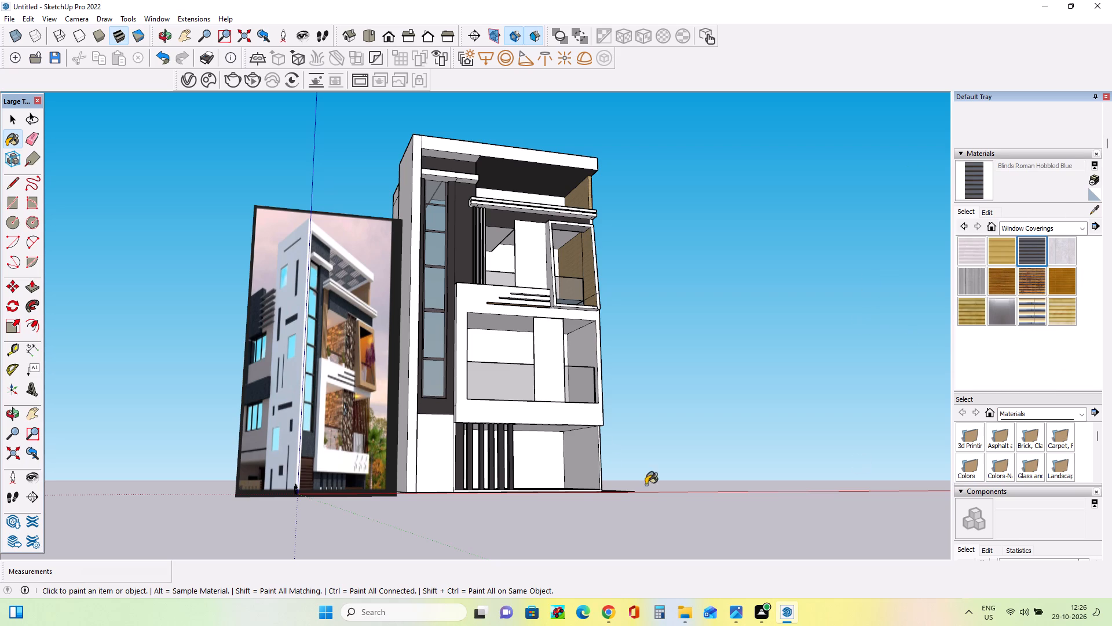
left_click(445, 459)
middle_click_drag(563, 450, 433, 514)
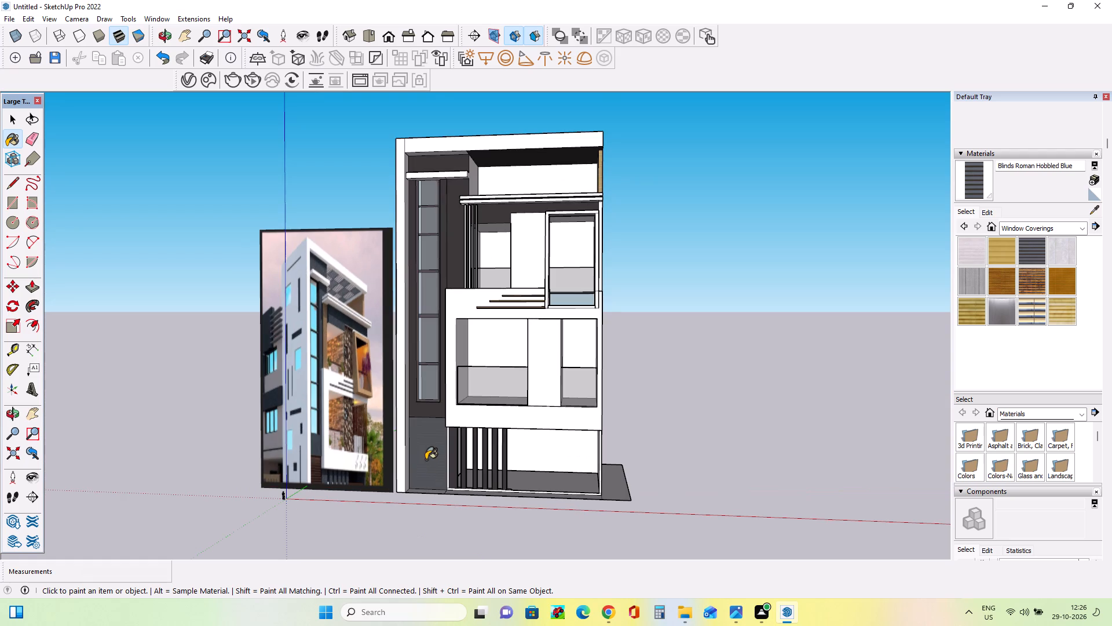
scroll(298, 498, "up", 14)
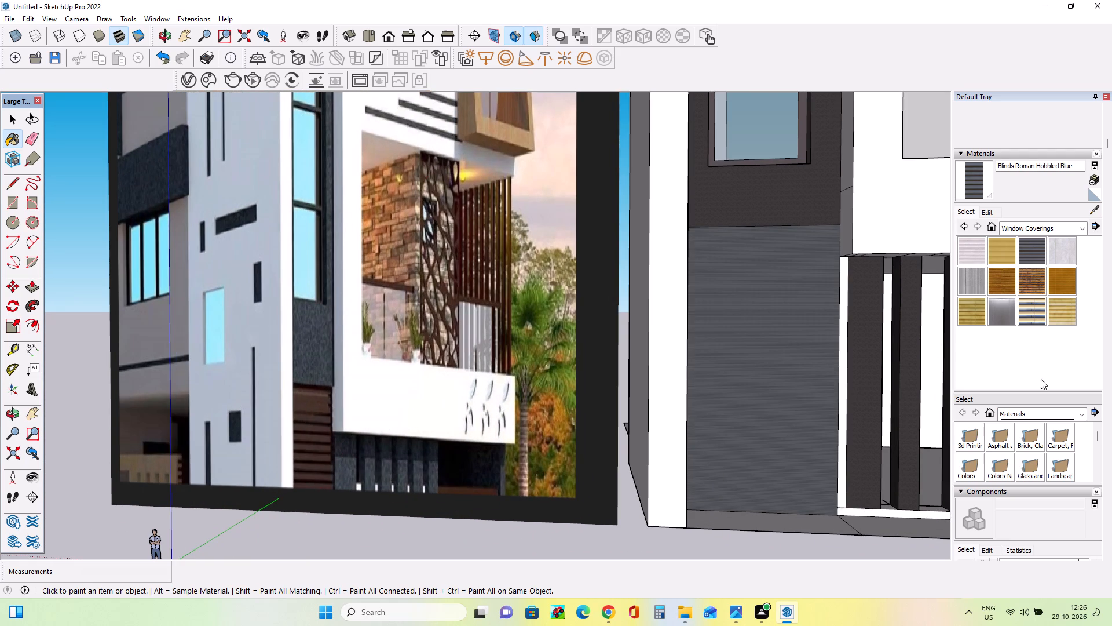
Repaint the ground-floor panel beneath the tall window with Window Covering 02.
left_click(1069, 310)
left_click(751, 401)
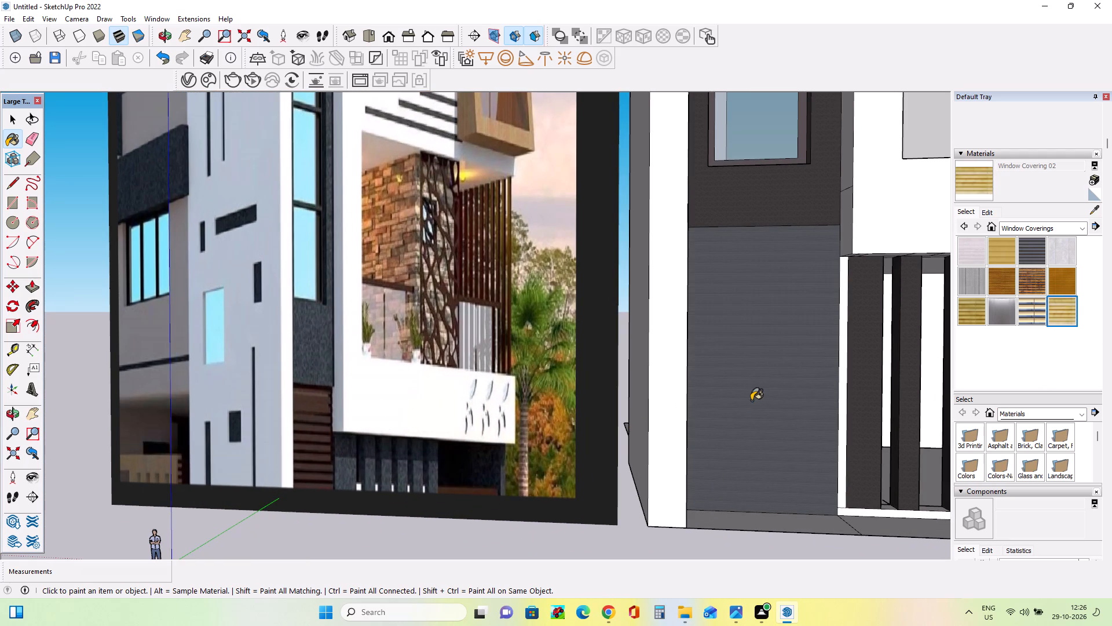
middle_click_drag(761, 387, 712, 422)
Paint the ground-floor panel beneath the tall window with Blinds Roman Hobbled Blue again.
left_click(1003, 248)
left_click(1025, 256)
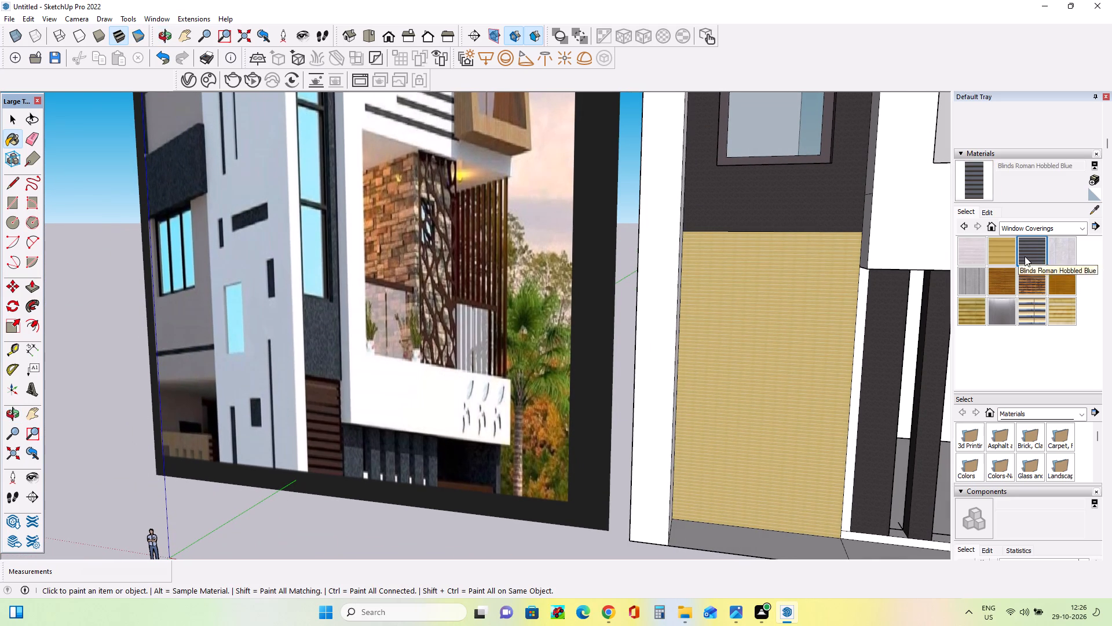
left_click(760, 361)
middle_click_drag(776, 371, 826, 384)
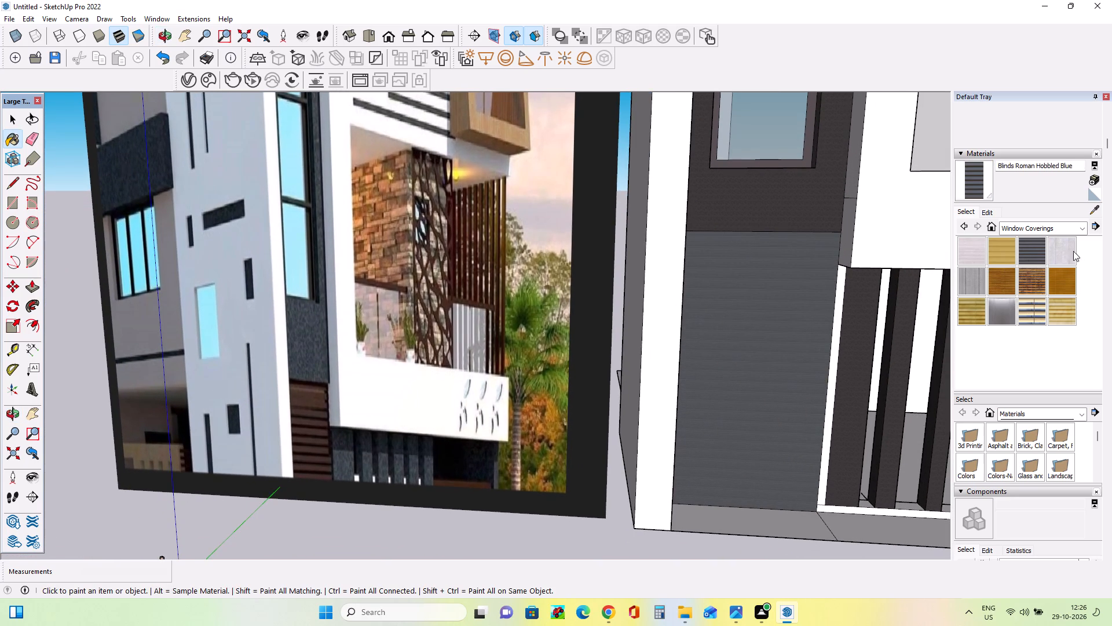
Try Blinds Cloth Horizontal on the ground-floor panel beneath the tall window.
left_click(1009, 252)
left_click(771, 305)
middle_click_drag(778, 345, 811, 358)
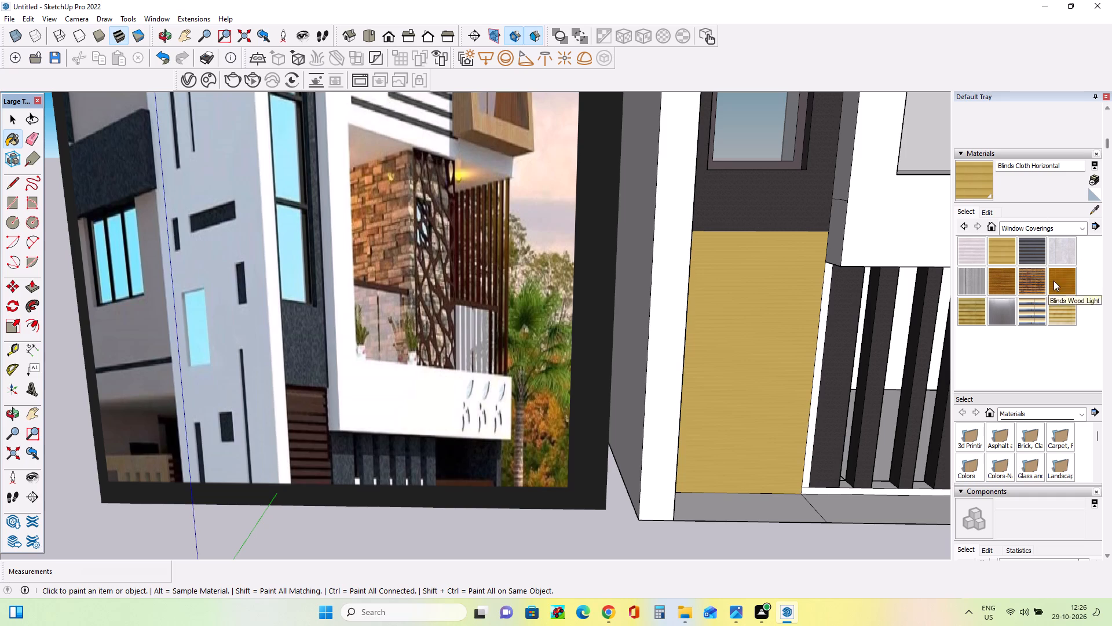
Paint the ground-floor panel beneath the tall window with Blinds Wood Natural and check its slat pattern up close.
left_click(976, 318)
left_click(726, 347)
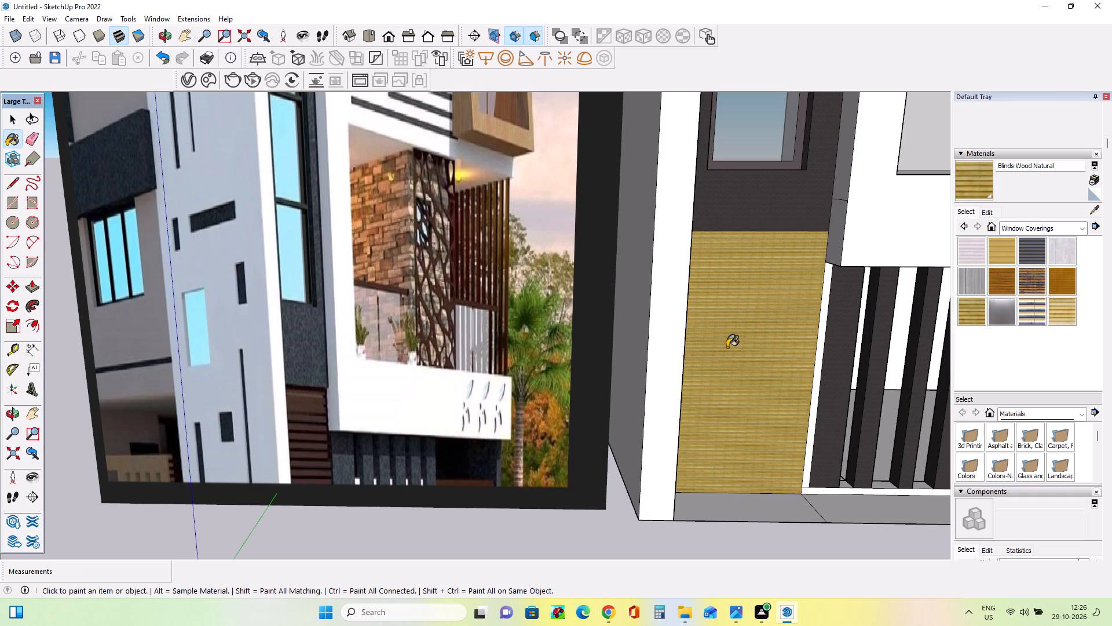
scroll(820, 292, "up", 13)
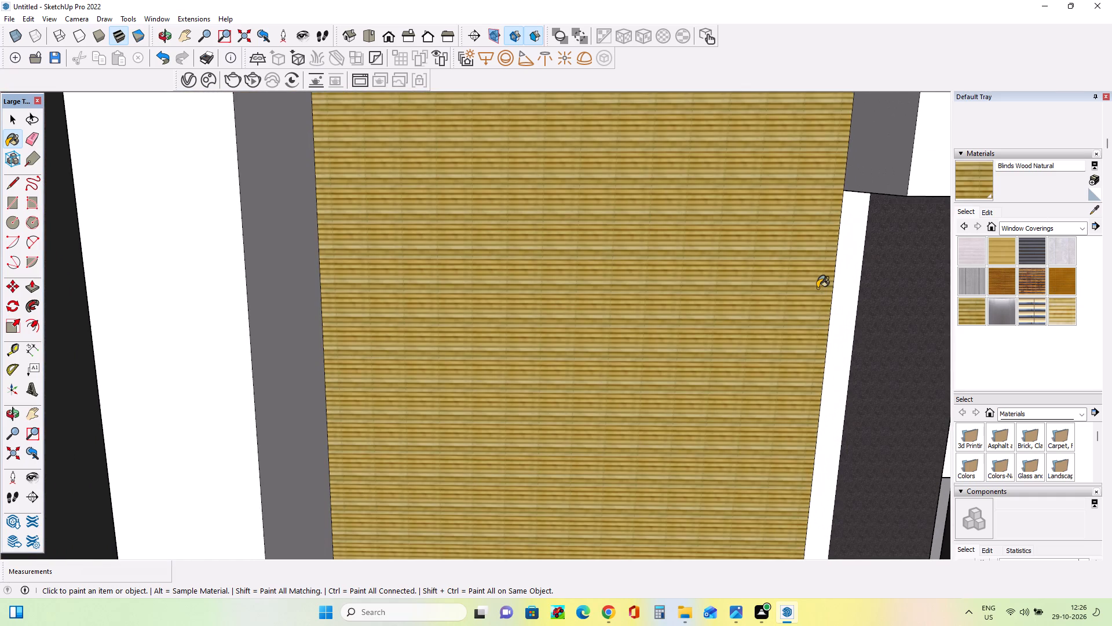
scroll(696, 323, "down", 16)
scroll(668, 206, "down", 14)
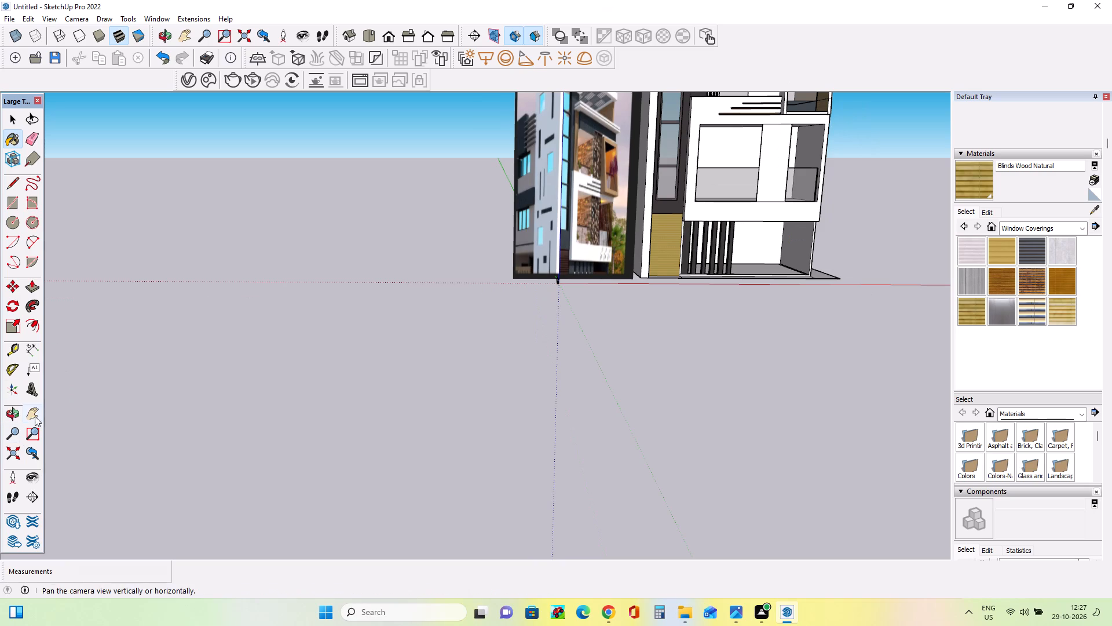
Create a new material based on Blinds Wood Natural with its texture width set to 10'.
left_click(35, 416)
left_click_drag(307, 249, 235, 455)
middle_click_drag(661, 431, 785, 395)
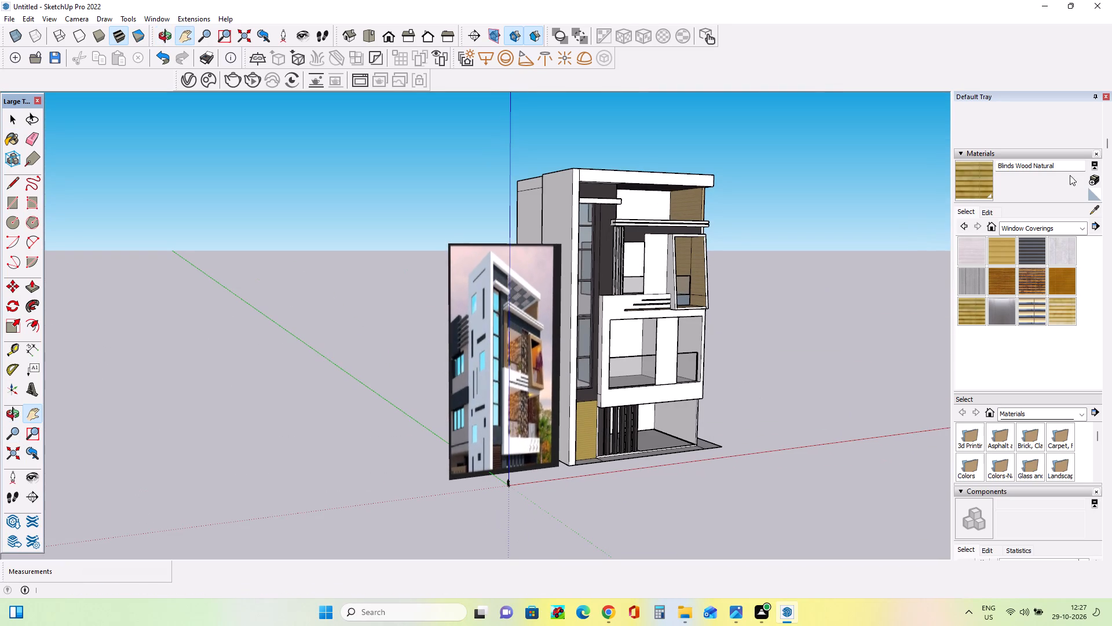
left_click(1093, 178)
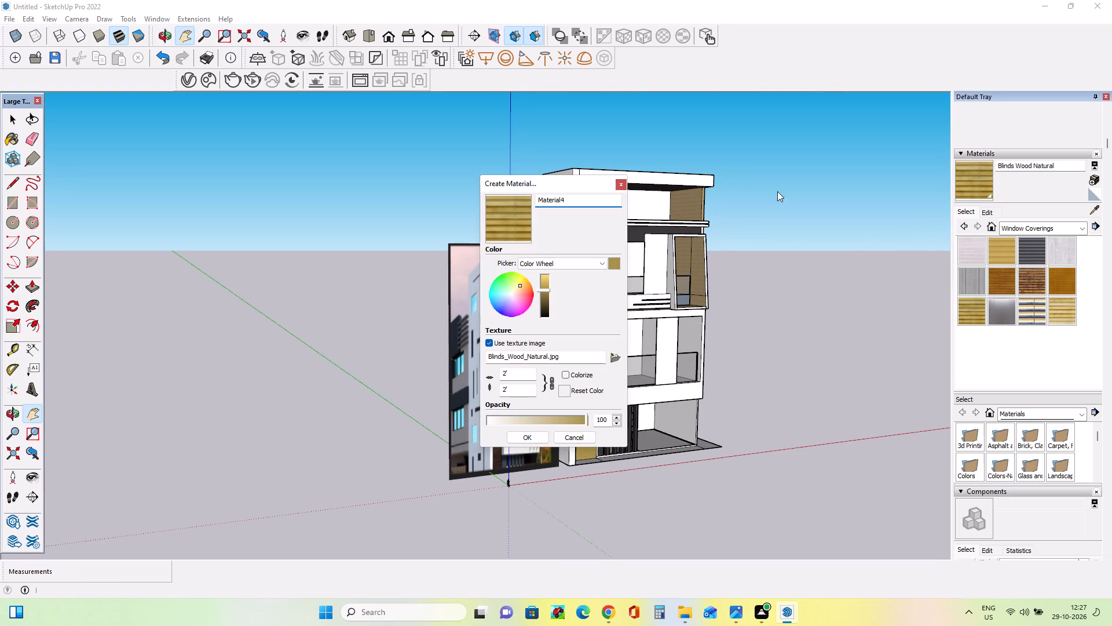
left_click(520, 377)
key("BackSpace")
key("BackSpace")
key("BackSpace")
key("BackSpace")
type("10'")
left_click(527, 441)
Paint the ground-floor panel beneath the tall window with the new 10' wood-blind material.
scroll(601, 442, "up", 10)
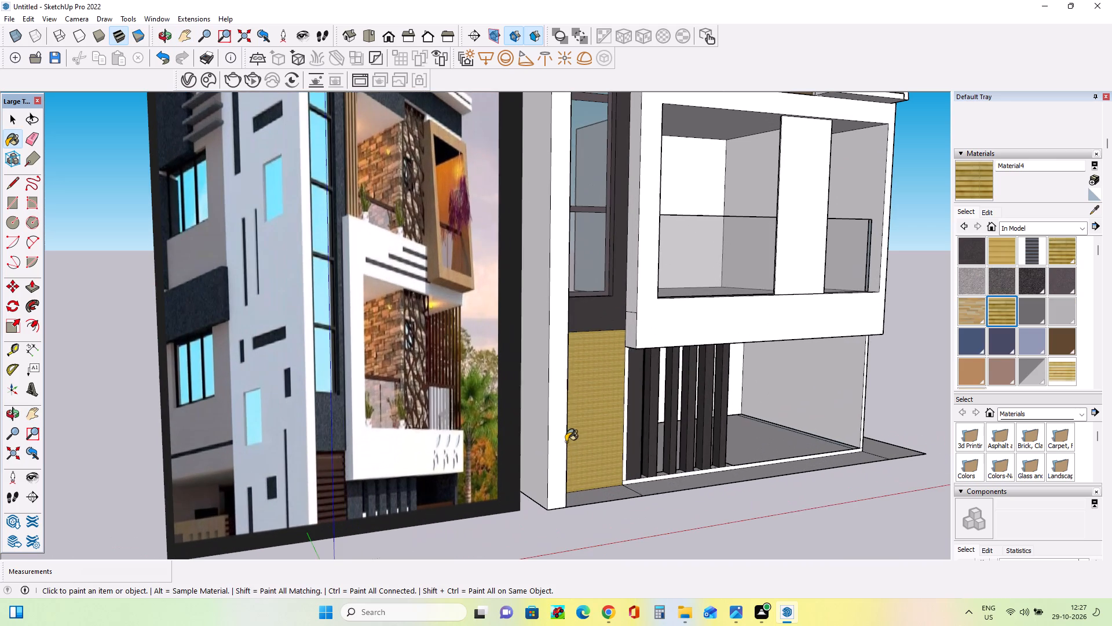
left_click(592, 437)
middle_click_drag(481, 439, 363, 443)
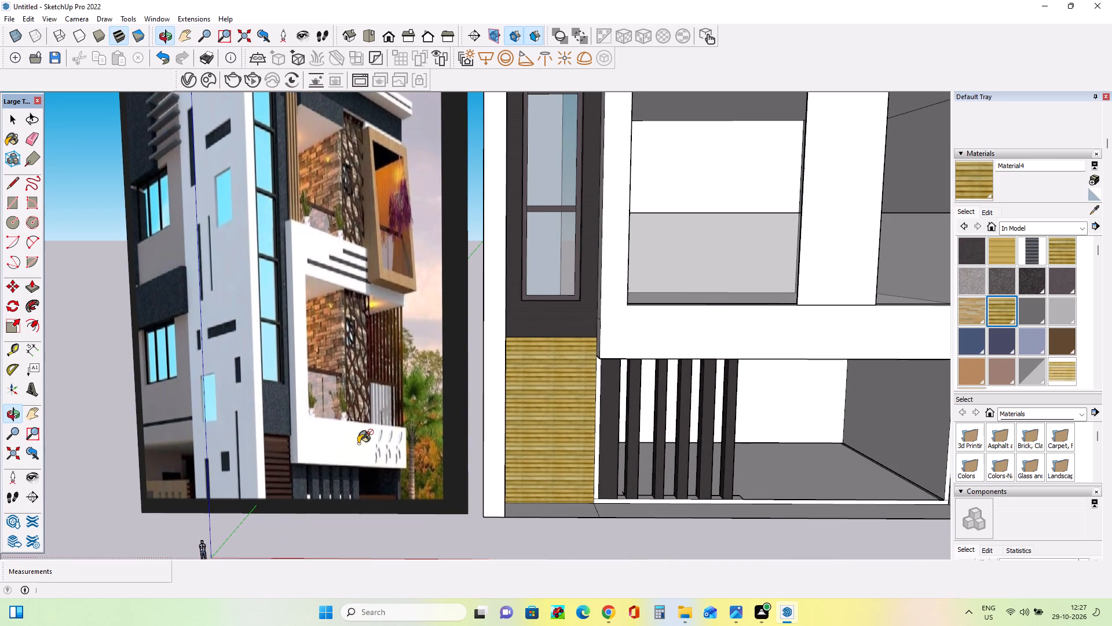
Create a nearly black variant of the 10' wood-blind material and paint the ground-floor panel beneath the tall window with it.
scroll(325, 361, "down", 2)
left_click(1095, 181)
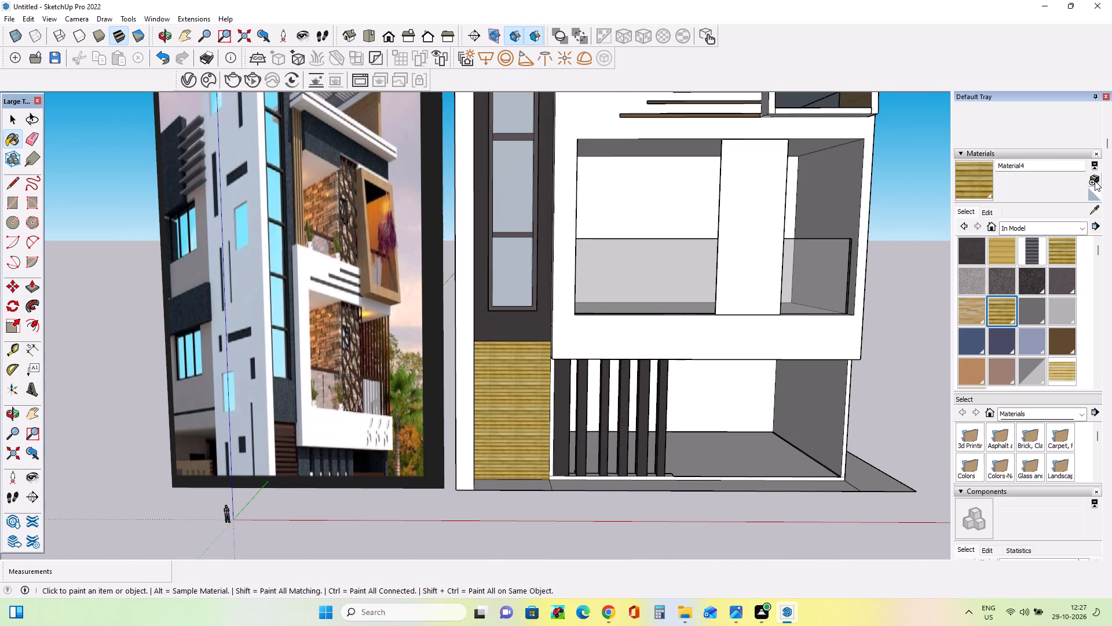
left_click(544, 296)
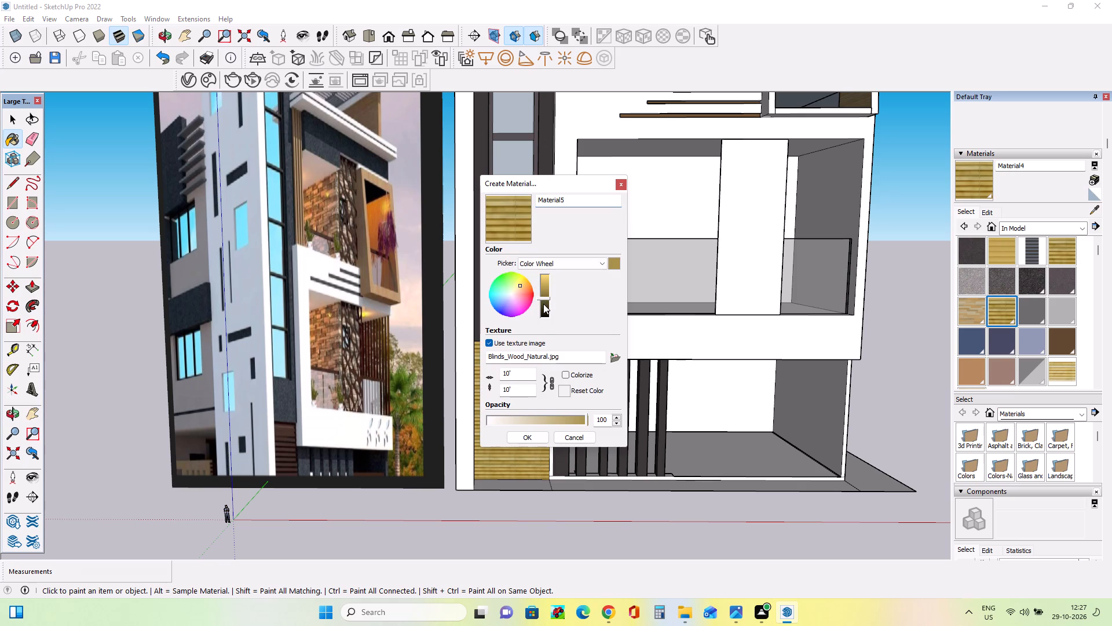
left_click(543, 303)
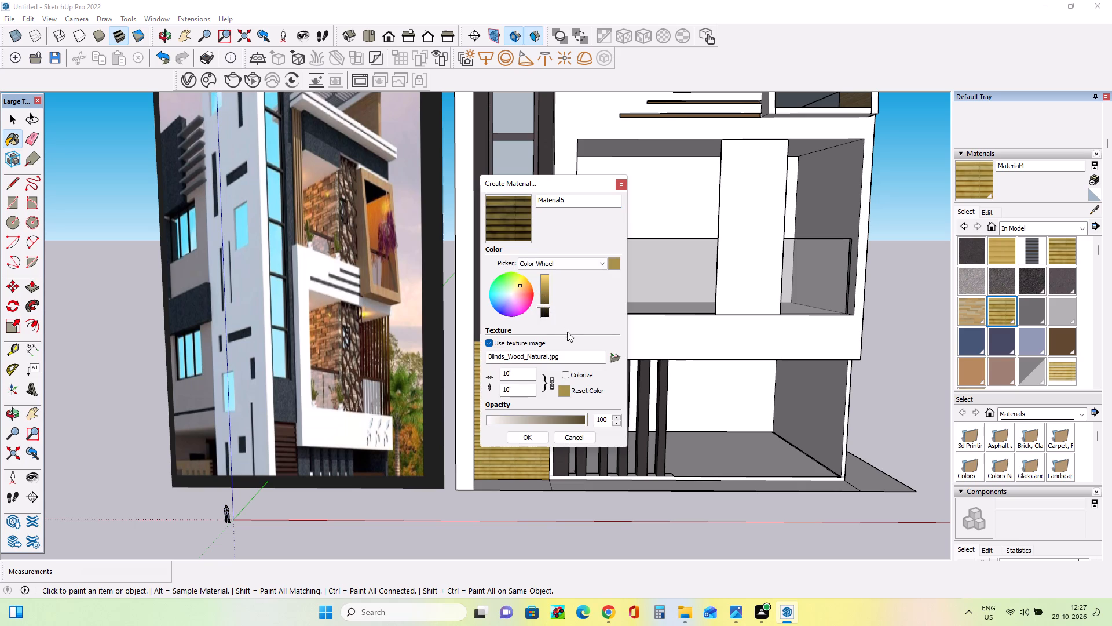
scroll(543, 318, "up", 3)
scroll(544, 315, "down", 6)
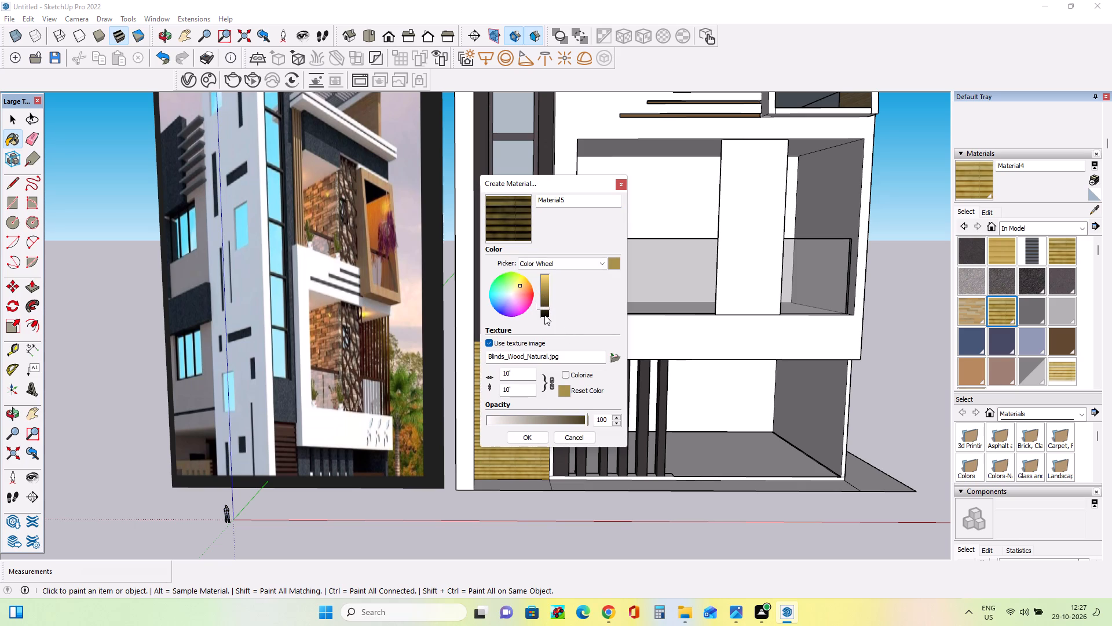
scroll(544, 315, "down", 4)
left_click(537, 438)
left_click(514, 402)
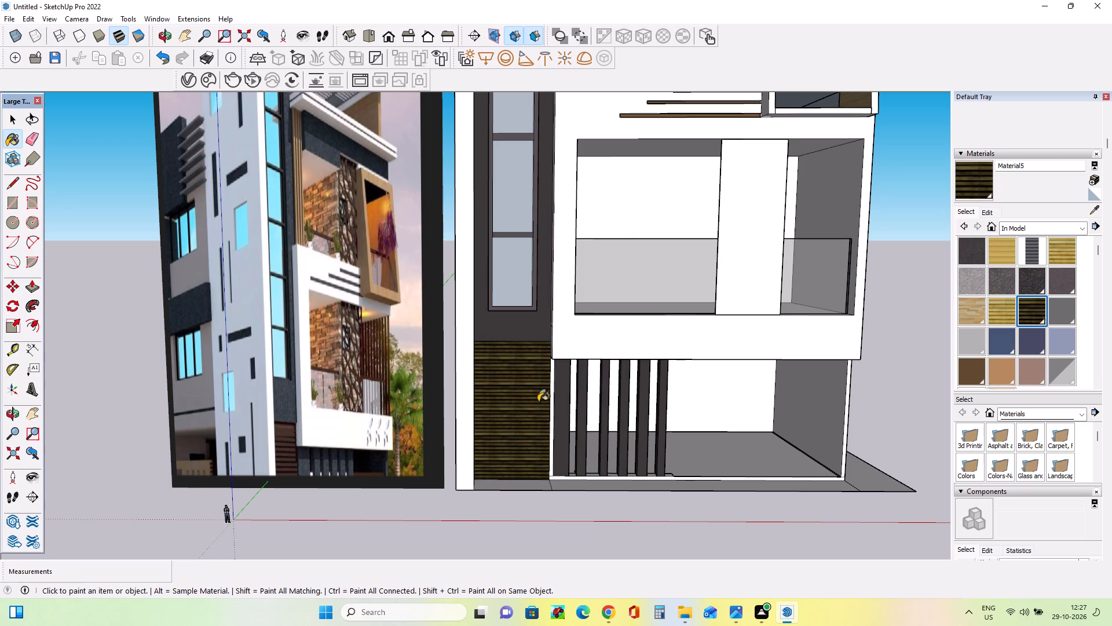
Create a warmer, slightly lighter dark-brown variant of the darkened wood-blind material and repaint the ground-floor panel beneath the tall window.
middle_click_drag(544, 402, 581, 358)
scroll(557, 360, "up", 2)
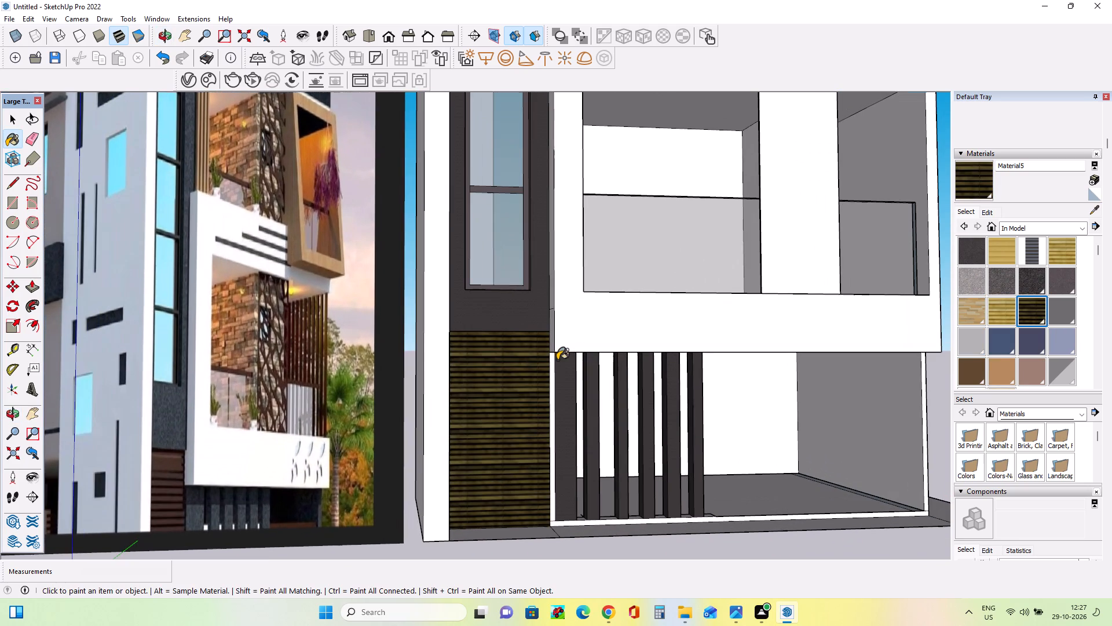
scroll(557, 360, "up", 1)
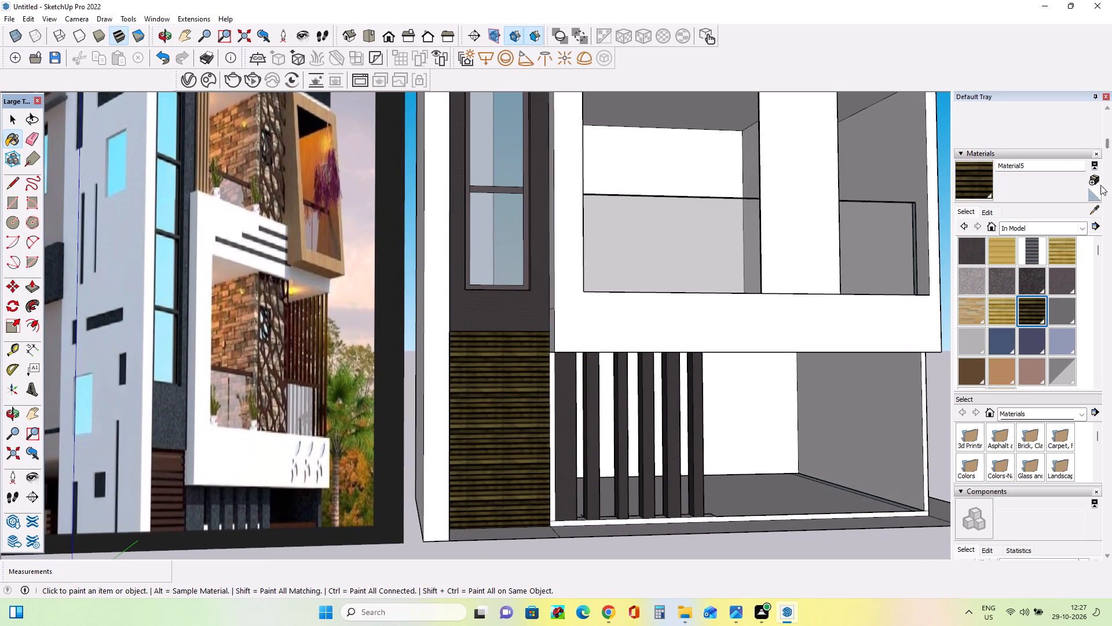
left_click(1095, 180)
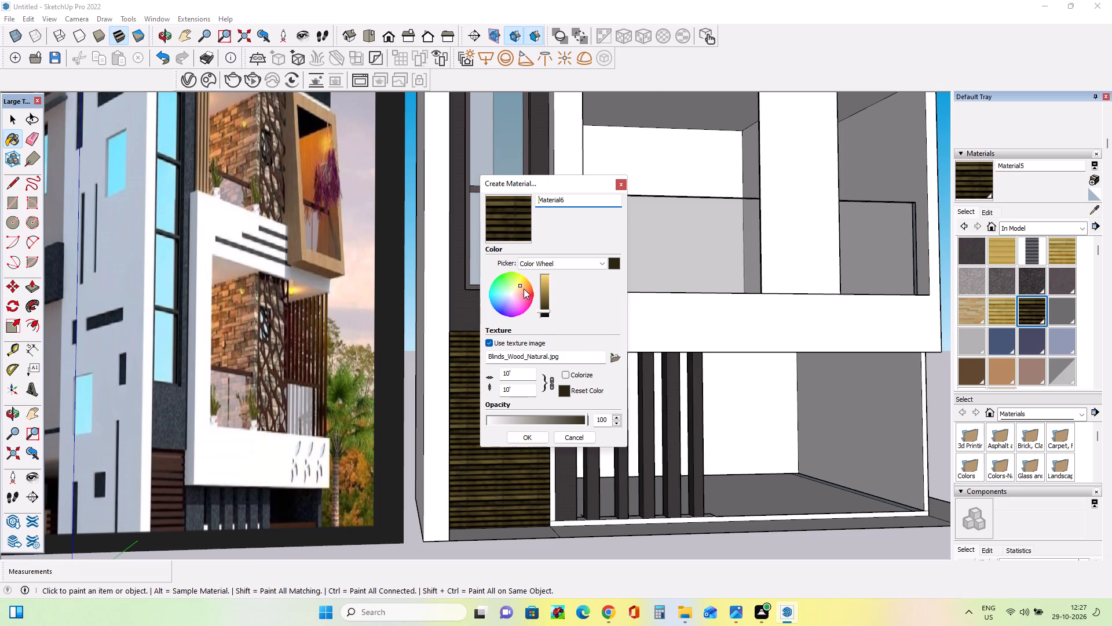
left_click(524, 287)
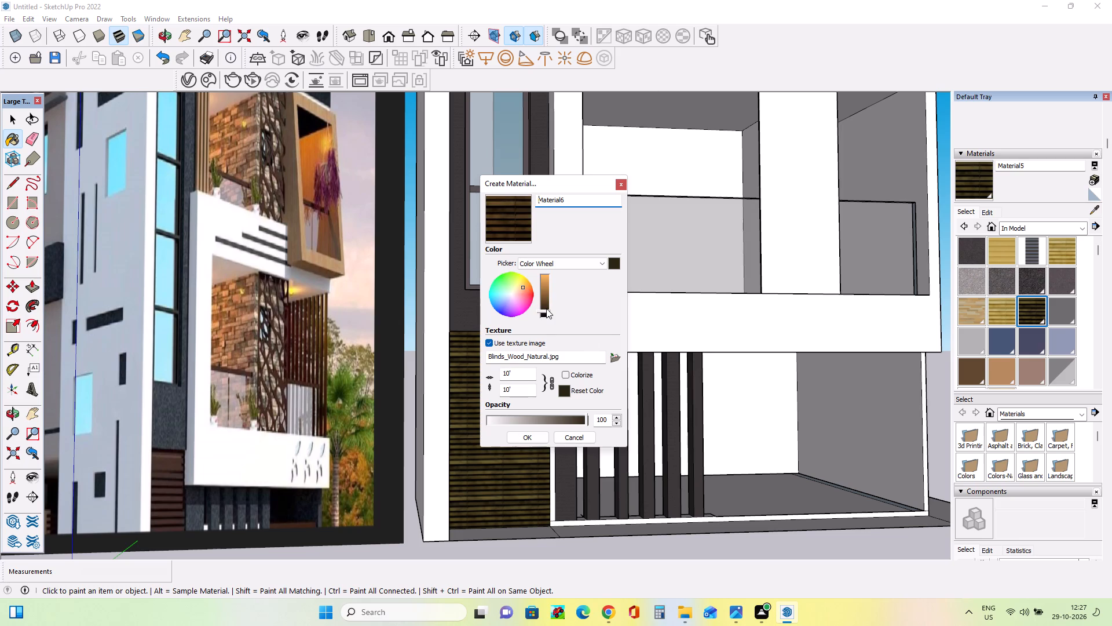
left_click(546, 308)
left_click(546, 305)
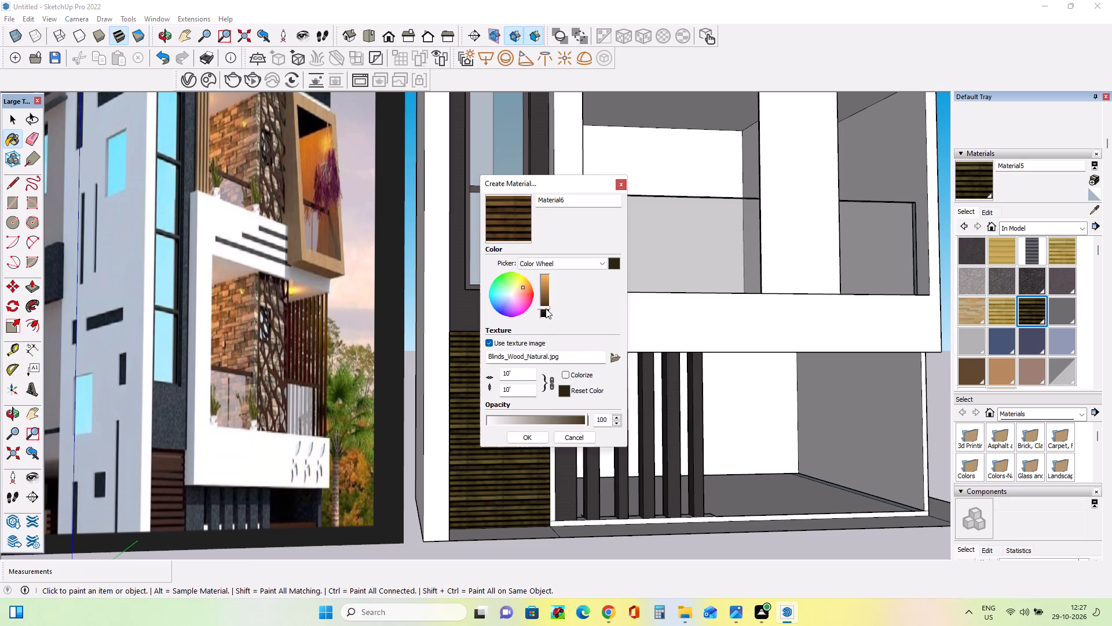
left_click(541, 439)
left_click(499, 421)
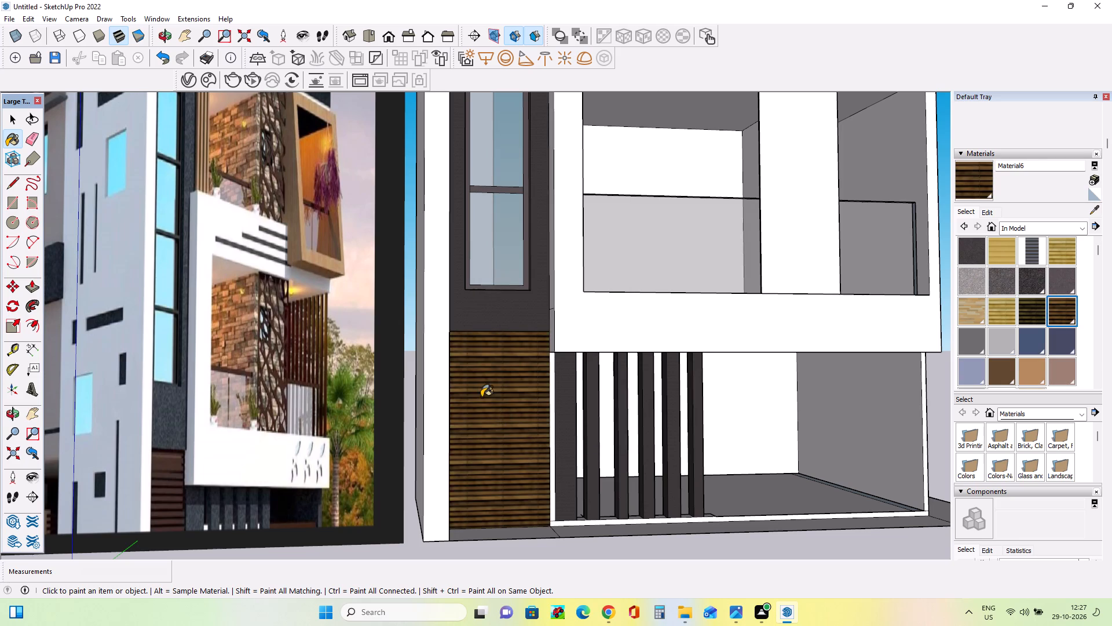
Draw a rectangle of about 69' by 47' closing the ground-floor opening, from the last vertical slat's base to the opening's far upper corner.
scroll(481, 396, "down", 4)
middle_click_drag(501, 396, 496, 378)
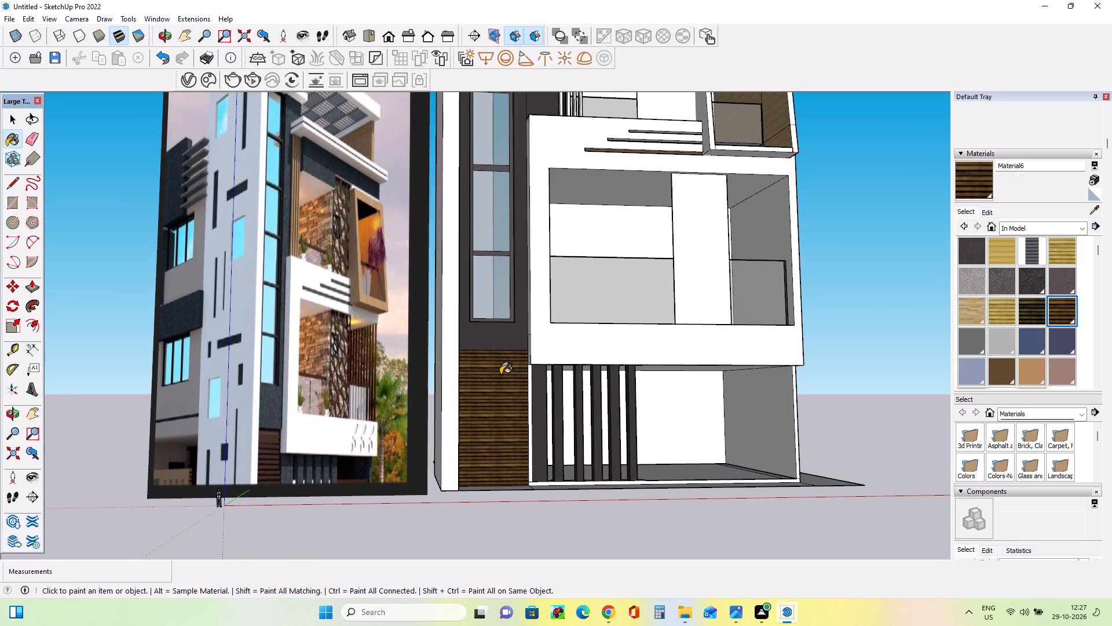
scroll(500, 374, "down", 3)
middle_click_drag(680, 409, 736, 450)
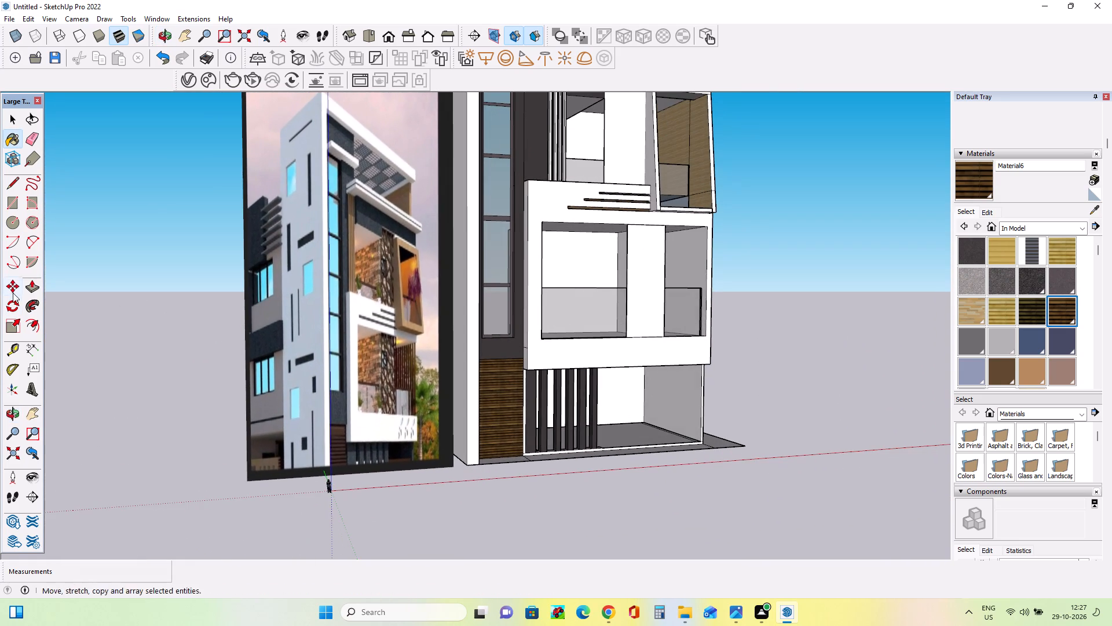
left_click(13, 202)
middle_click_drag(619, 338, 625, 380)
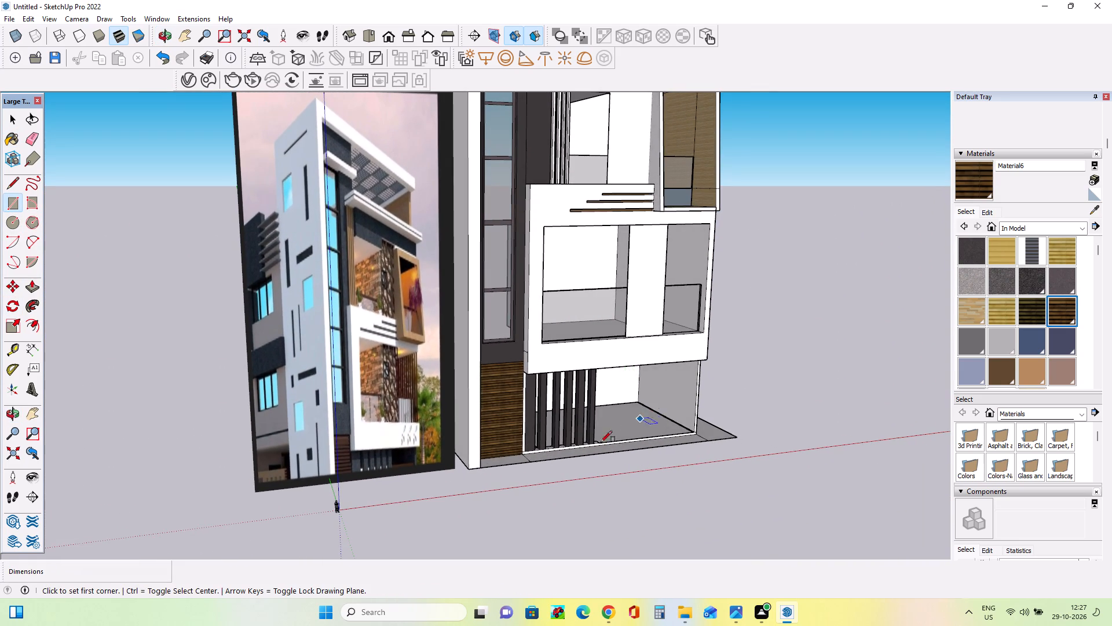
scroll(422, 479, "up", 3)
scroll(374, 472, "up", 2)
scroll(374, 472, "down", 1)
scroll(374, 472, "up", 12)
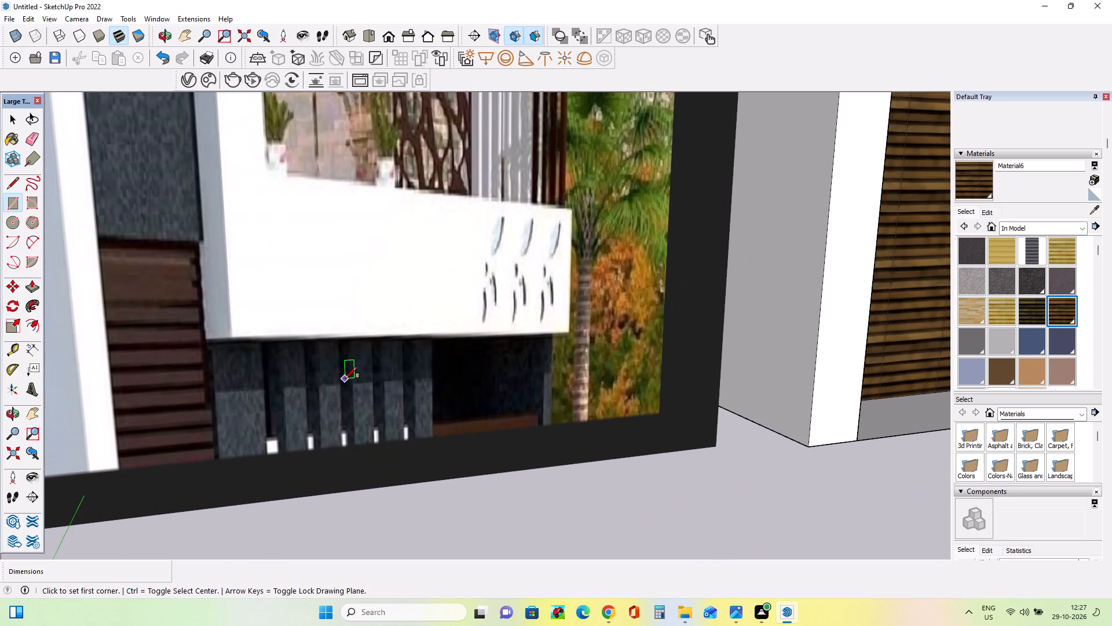
scroll(345, 378, "down", 12)
middle_click_drag(761, 347, 608, 359)
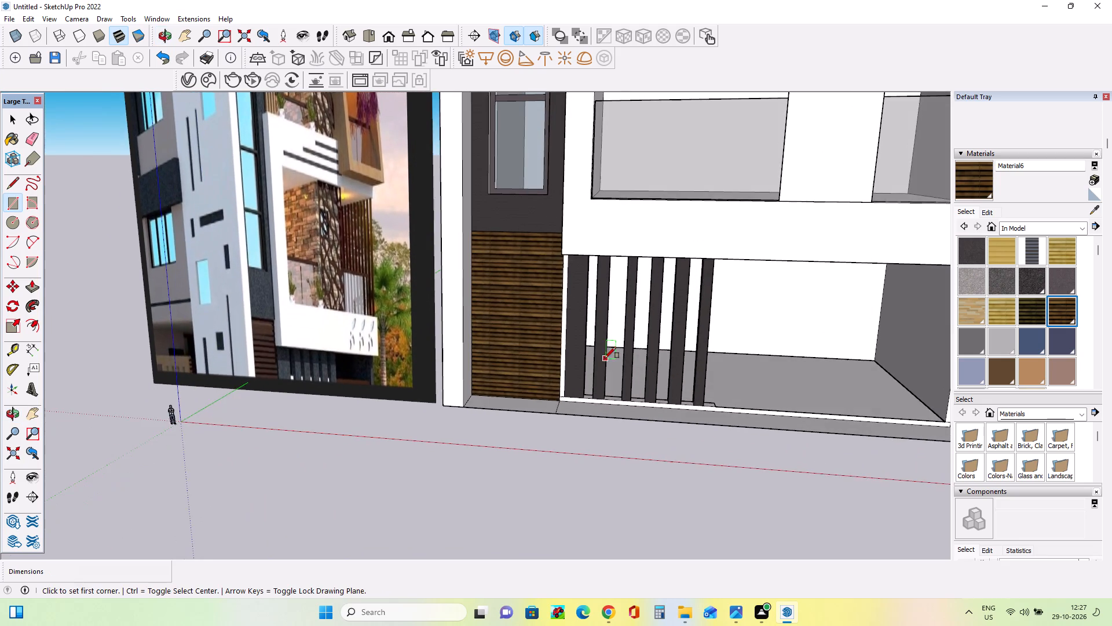
scroll(664, 358, "down", 4)
scroll(695, 392, "up", 7)
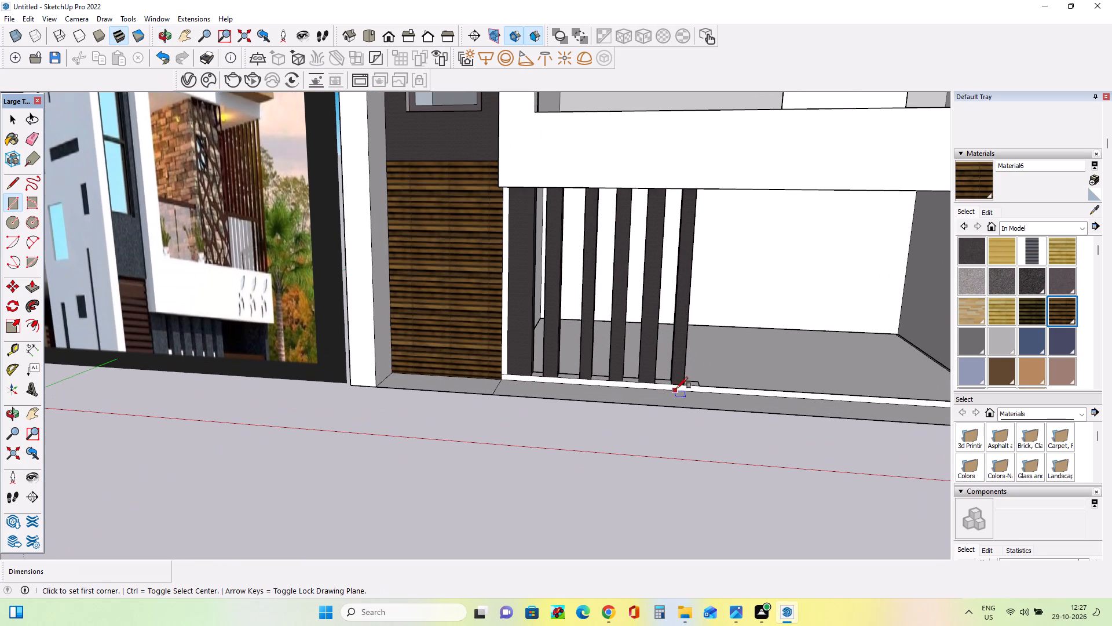
left_click_drag(684, 387, 695, 381)
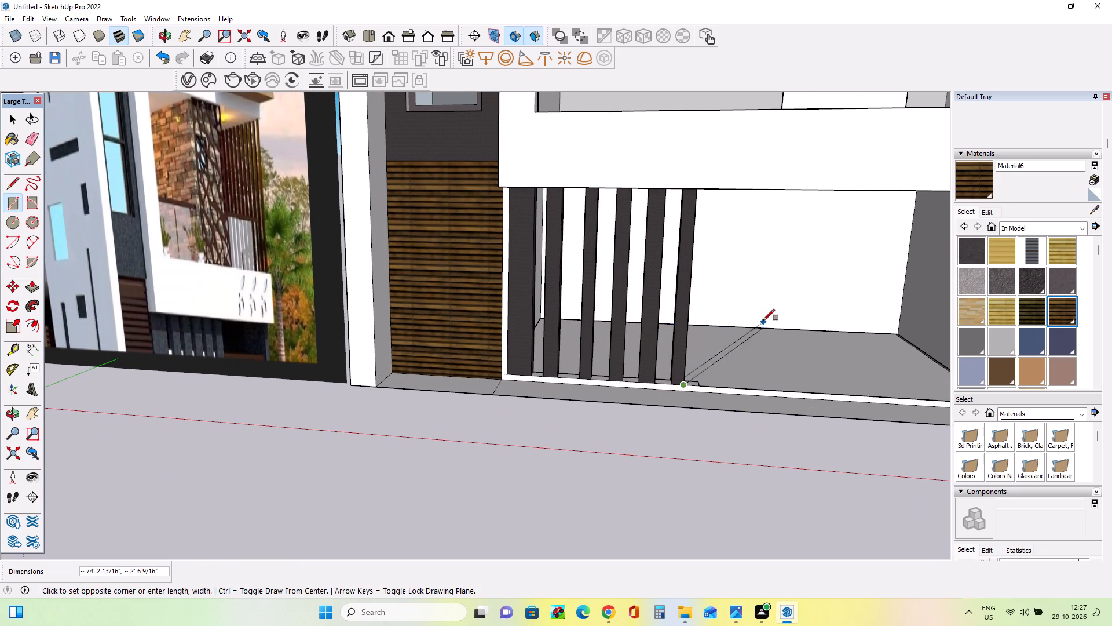
key("Escape")
scroll(695, 381, "up", 7)
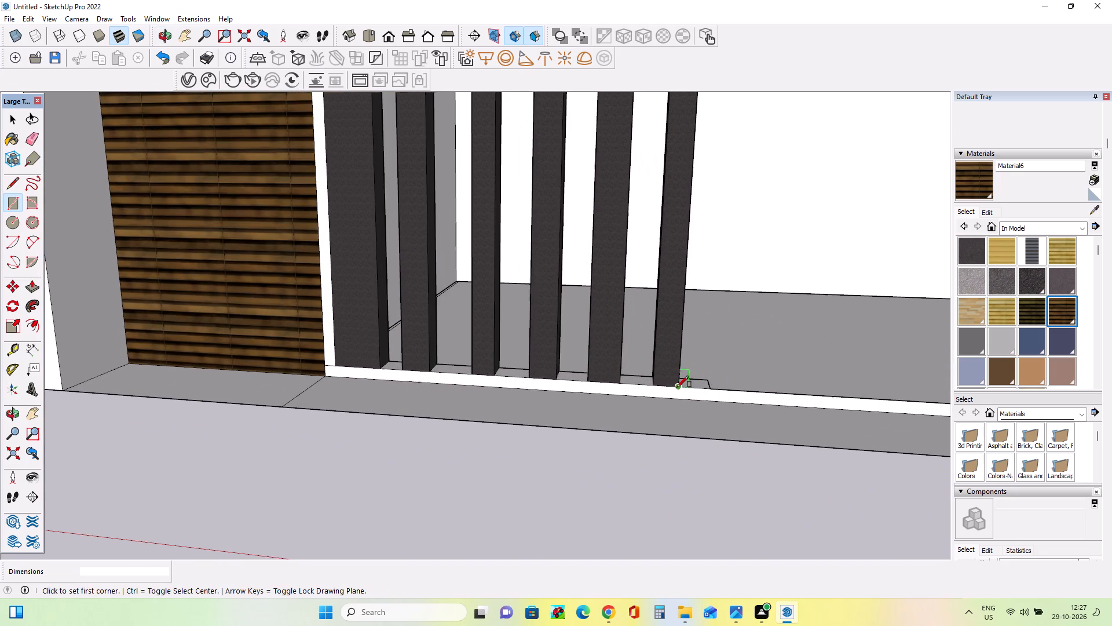
left_click(676, 387)
scroll(714, 327, "down", 7)
scroll(770, 262, "down", 4)
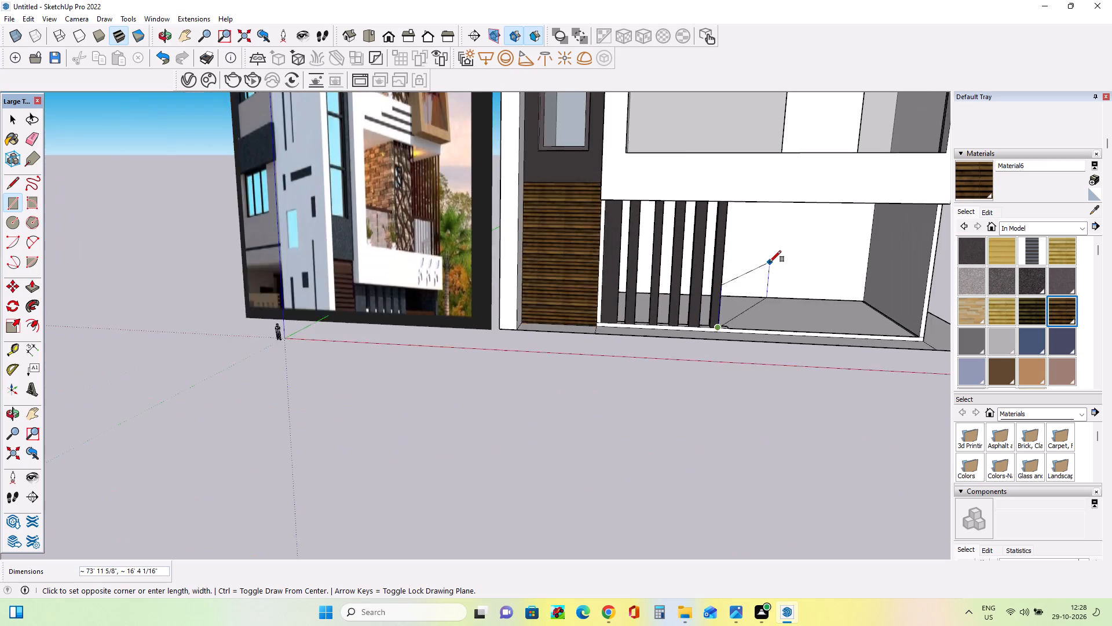
middle_click_drag(926, 211, 920, 81)
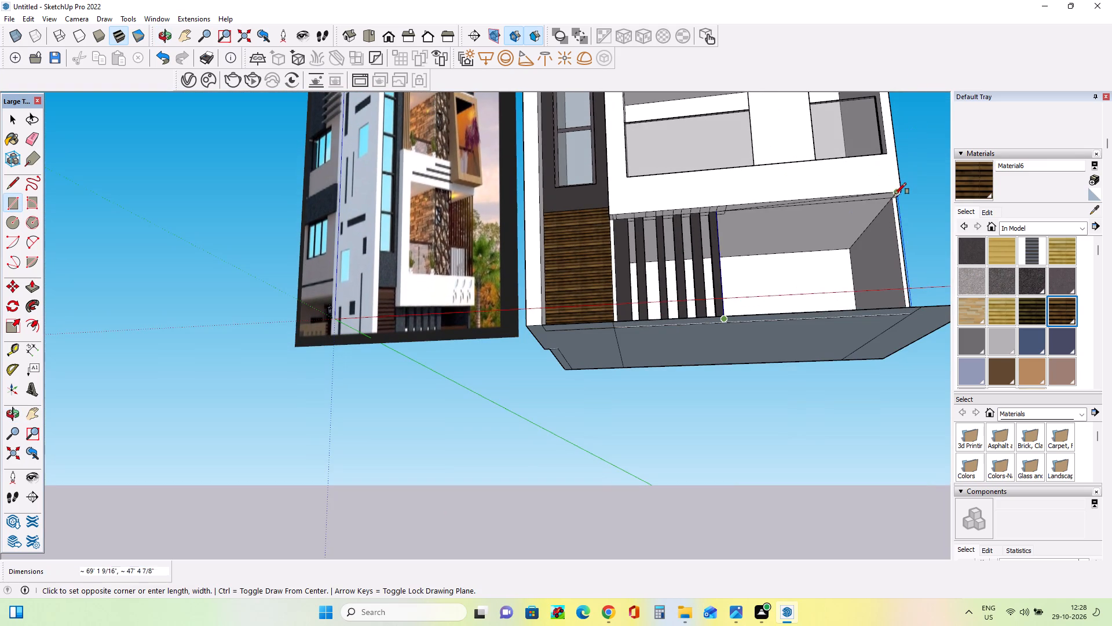
left_click(895, 199)
Paint the new ground-floor wall beside the vertical slats with the dark-brown wood-blind material.
middle_click_drag(787, 300, 821, 378)
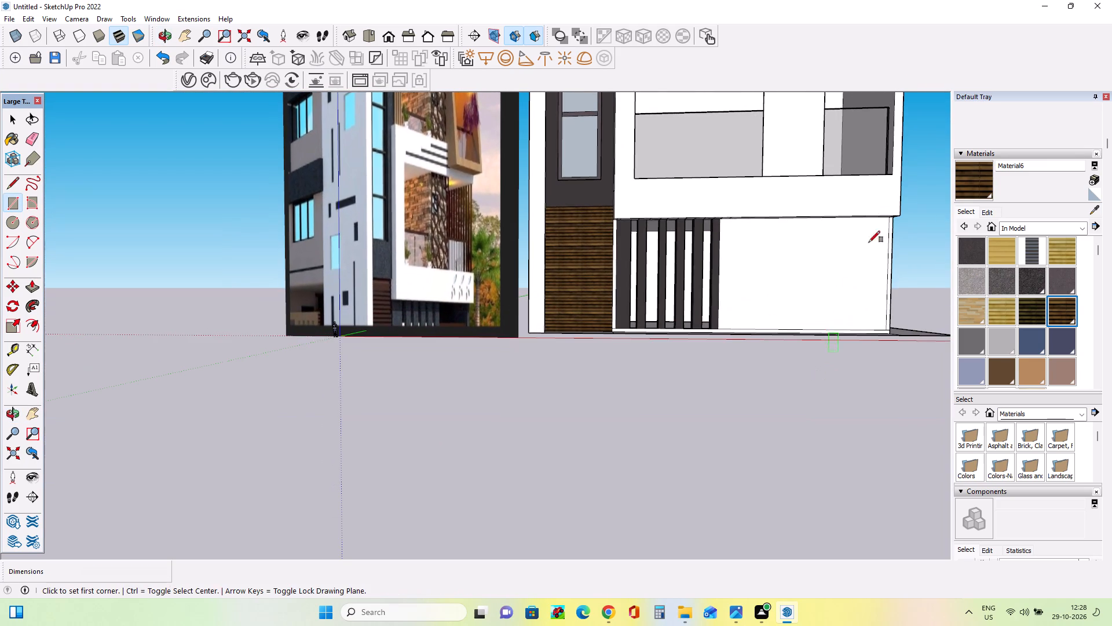
left_click(974, 185)
left_click(771, 275)
Paint the inner side wall of the first-floor balcony, behind the white pillar, with Brick Rough Tan from Brick, Cladding and Siding.
middle_click_drag(511, 346, 528, 411)
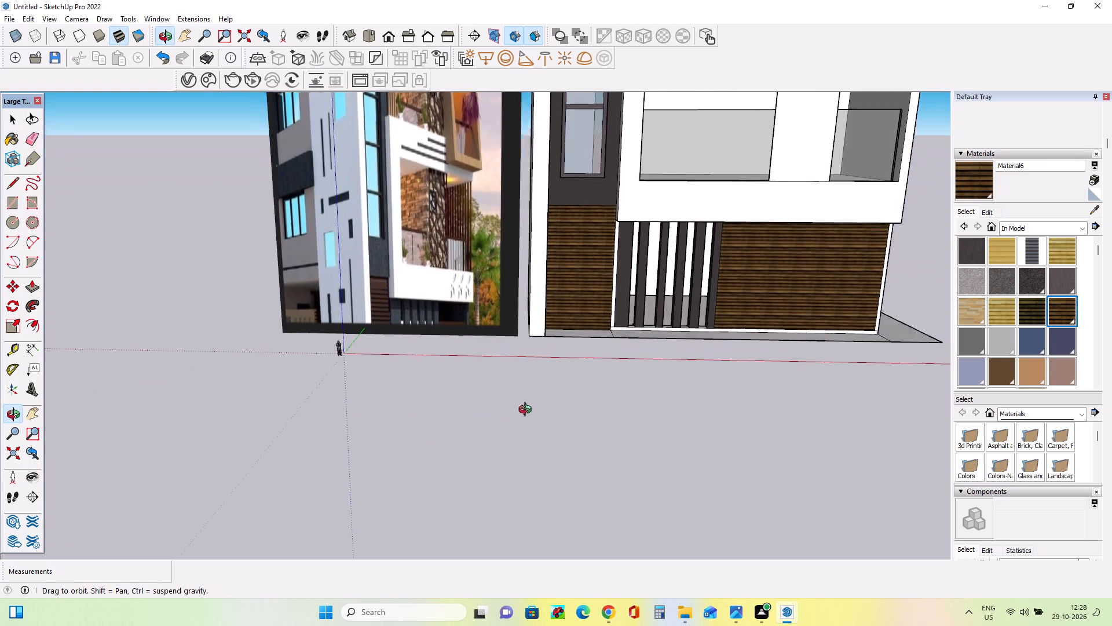
middle_click_drag(528, 411, 526, 413)
scroll(521, 411, "down", 13)
middle_click_drag(742, 336, 785, 227)
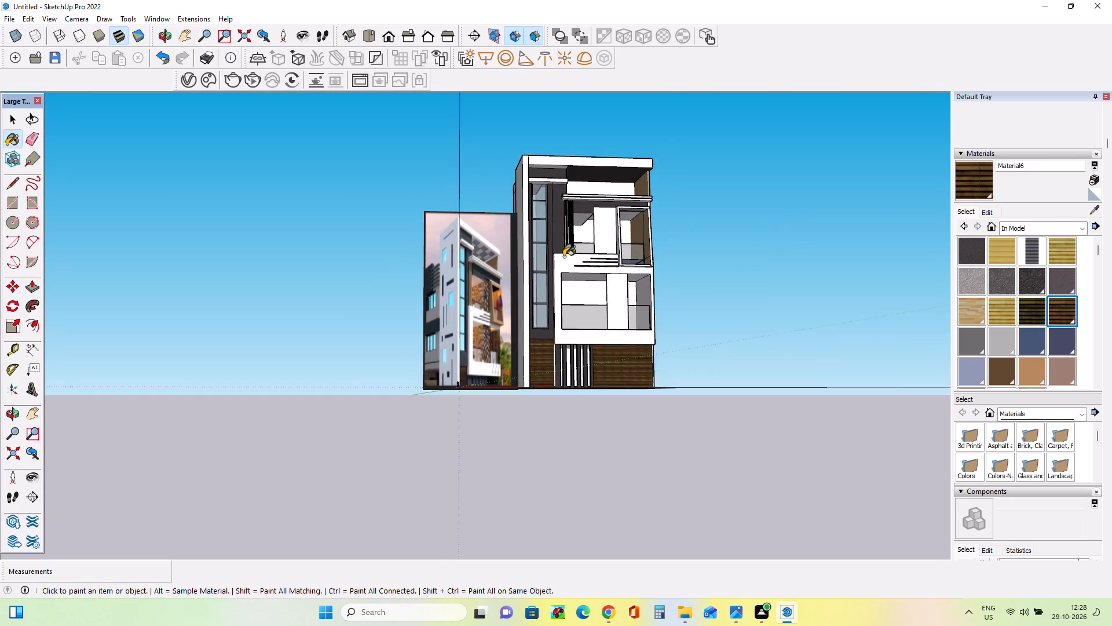
scroll(564, 257, "up", 7)
middle_click_drag(595, 313, 623, 325)
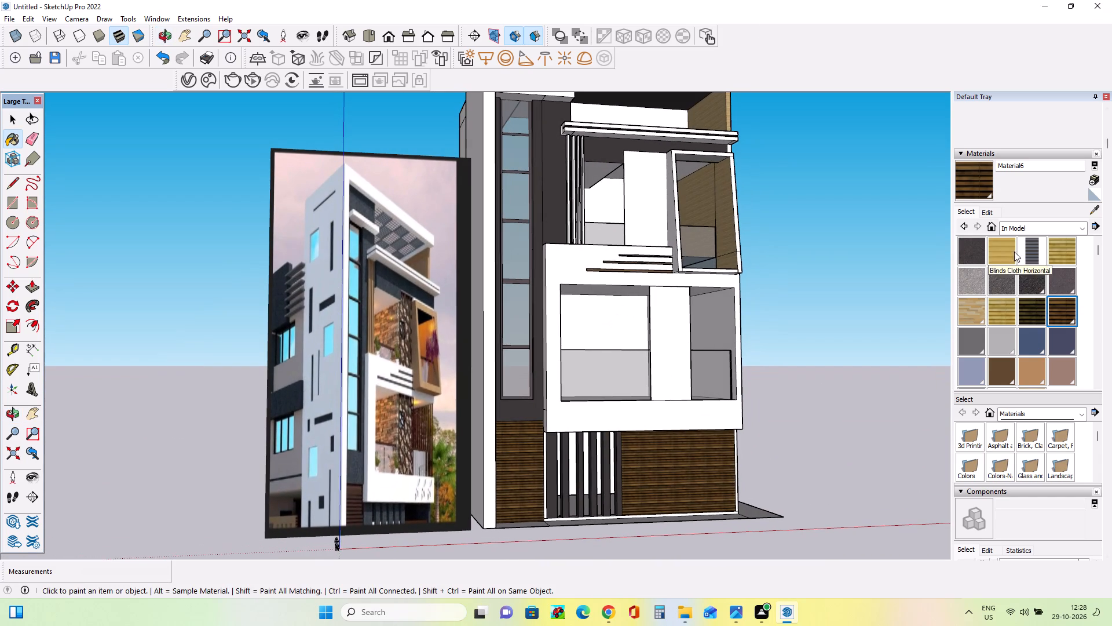
left_click(1023, 227)
left_click(1055, 274)
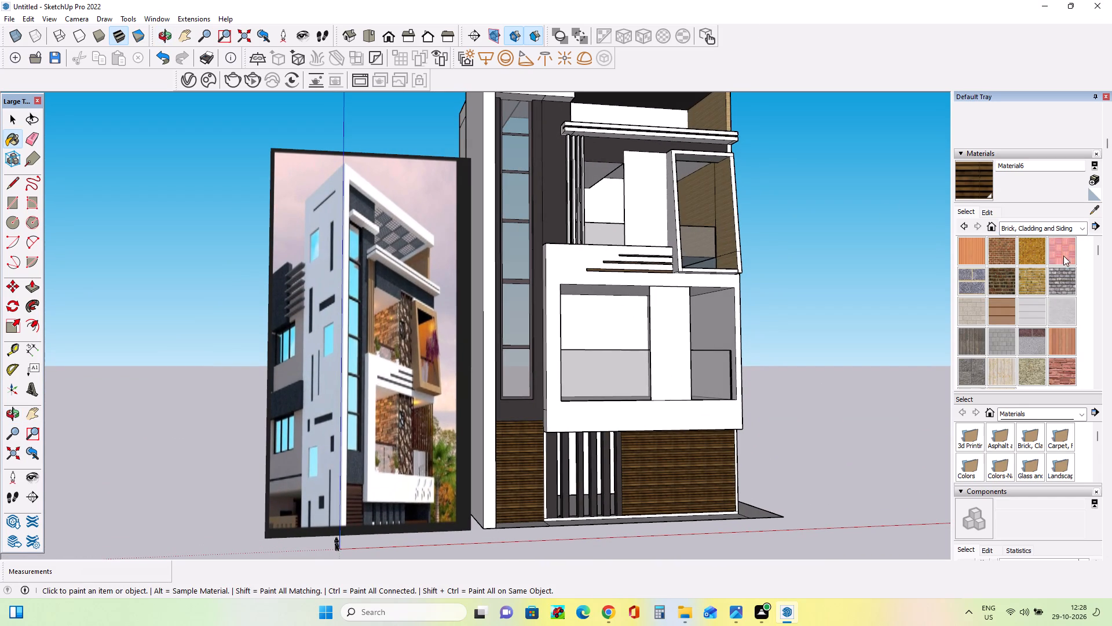
left_click(1036, 277)
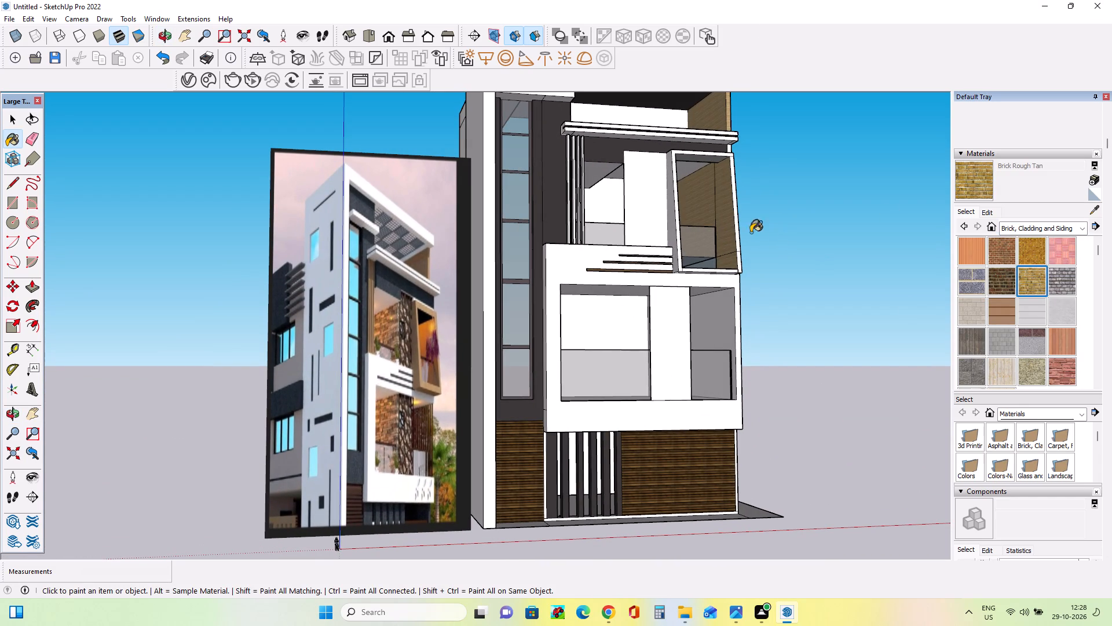
middle_click_drag(633, 221, 677, 270)
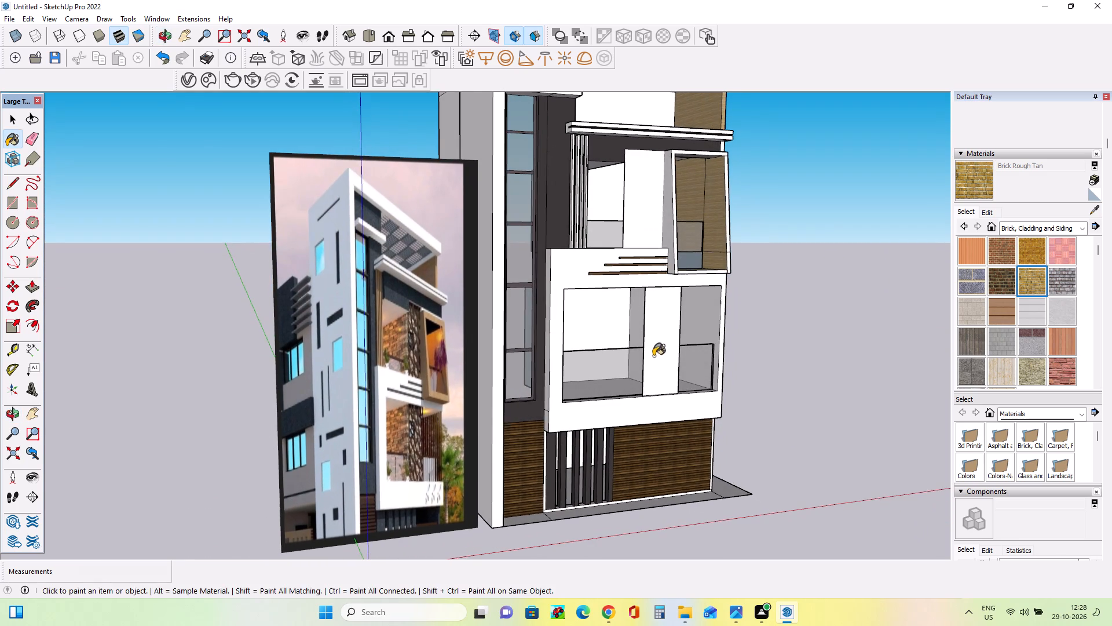
middle_click_drag(653, 355, 639, 362)
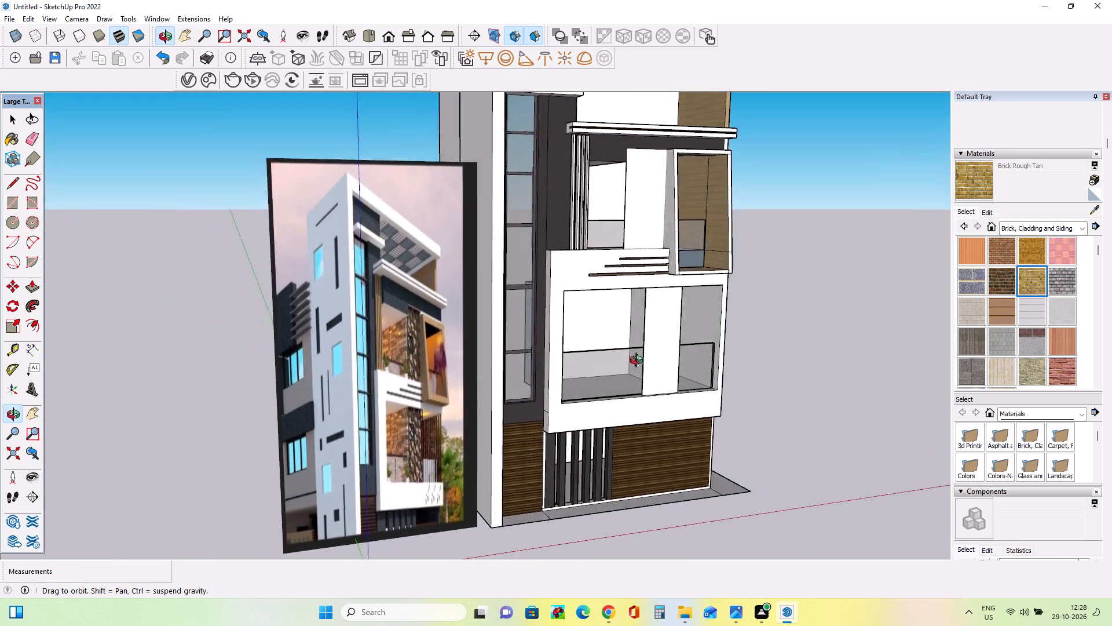
middle_click_drag(639, 362, 606, 362)
middle_click_drag(594, 352, 402, 381)
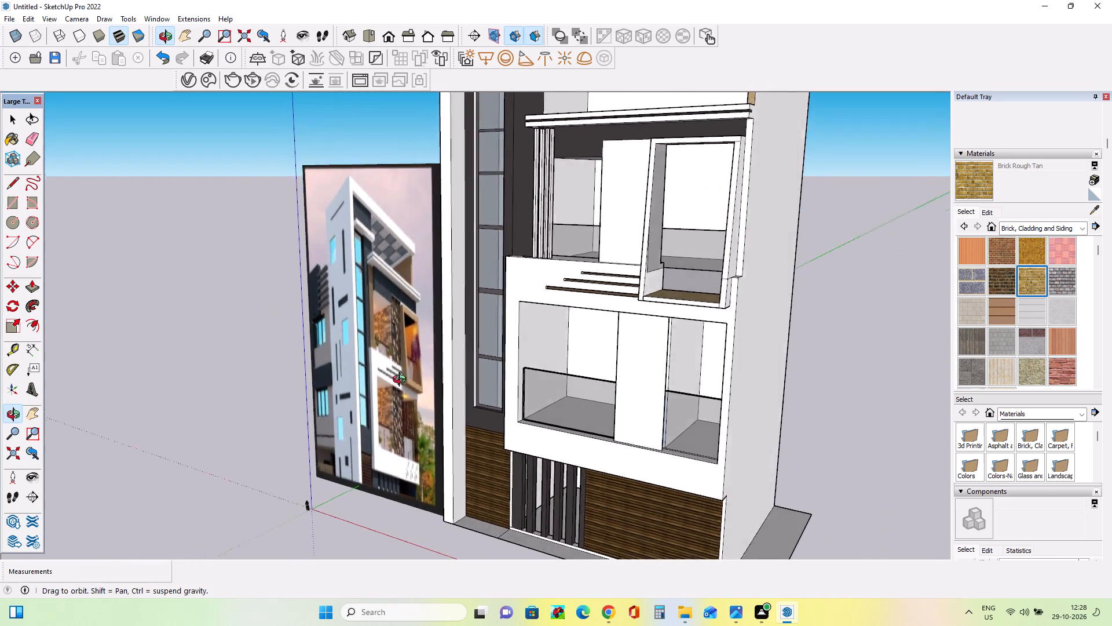
middle_click_drag(402, 381, 720, 369)
left_click(609, 317)
Repaint the first-floor balcony's inner side wall, behind the white pillar, with Brick Antique 02 from Brick, Cladding and Siding.
middle_click_drag(603, 350, 543, 367)
middle_click_drag(688, 315, 664, 344)
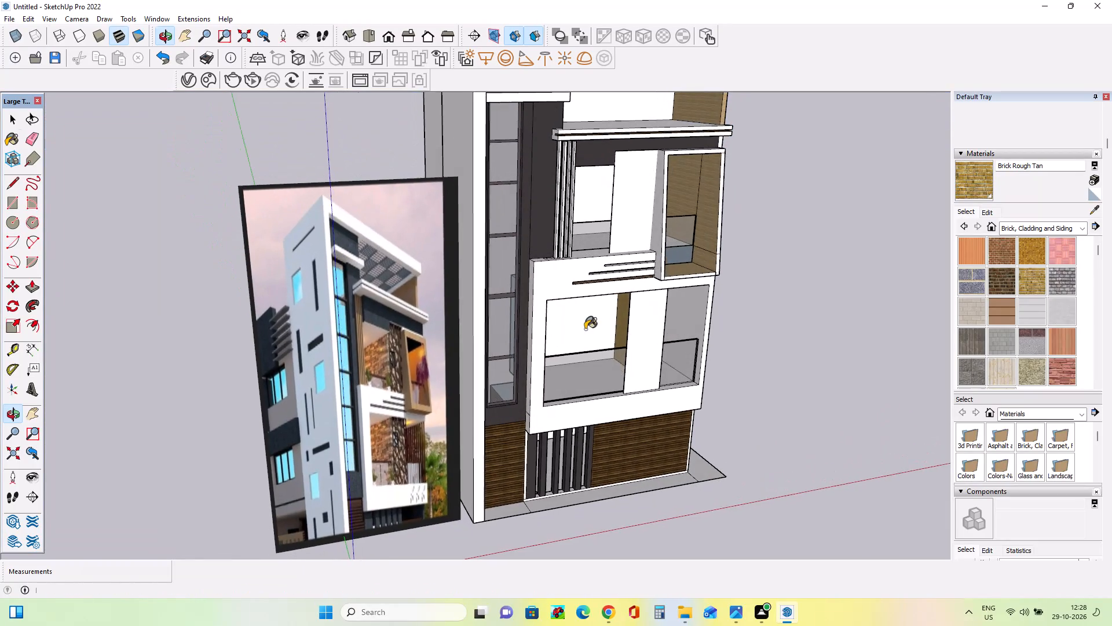
scroll(585, 329, "down", 4)
middle_click_drag(613, 322, 712, 283)
scroll(591, 254, "up", 10)
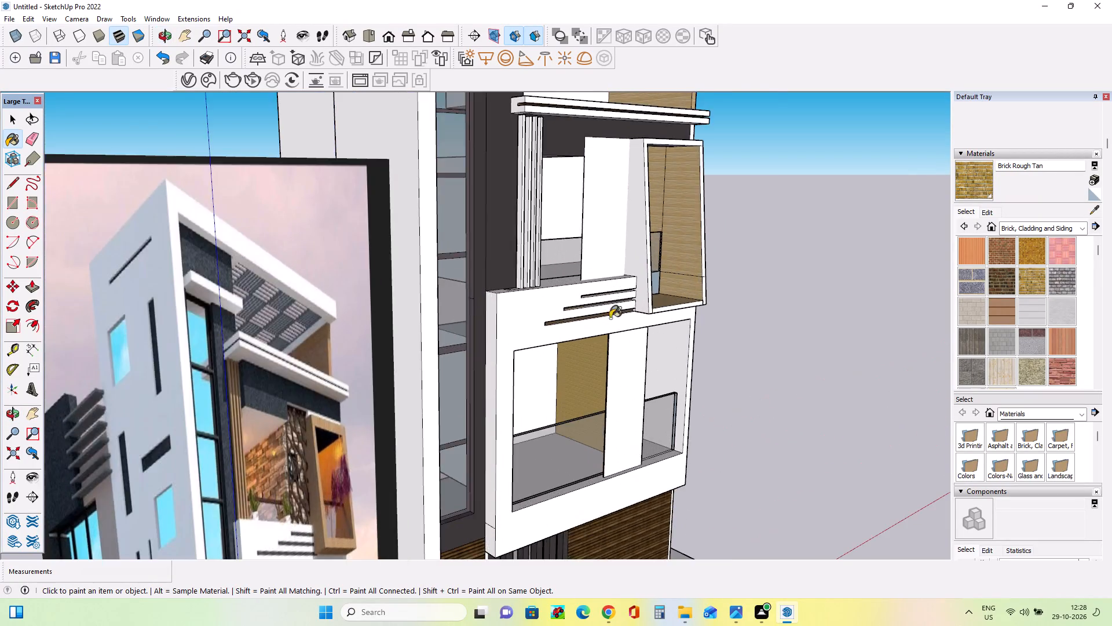
scroll(610, 318, "up", 14)
left_click(972, 185)
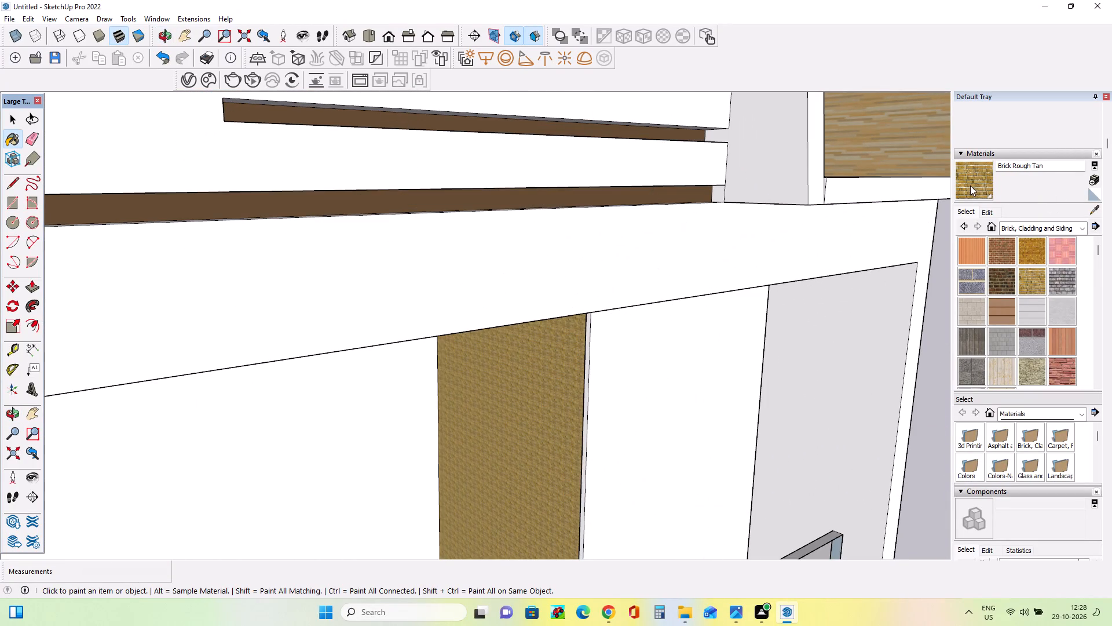
left_click(537, 412)
scroll(624, 270, "down", 7)
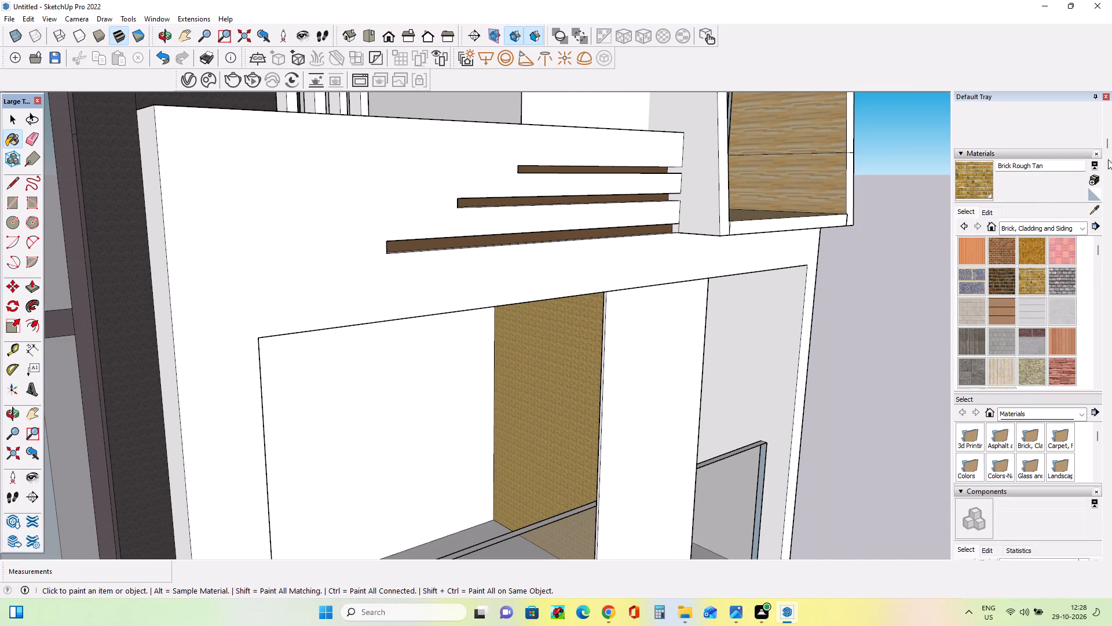
left_click(1036, 246)
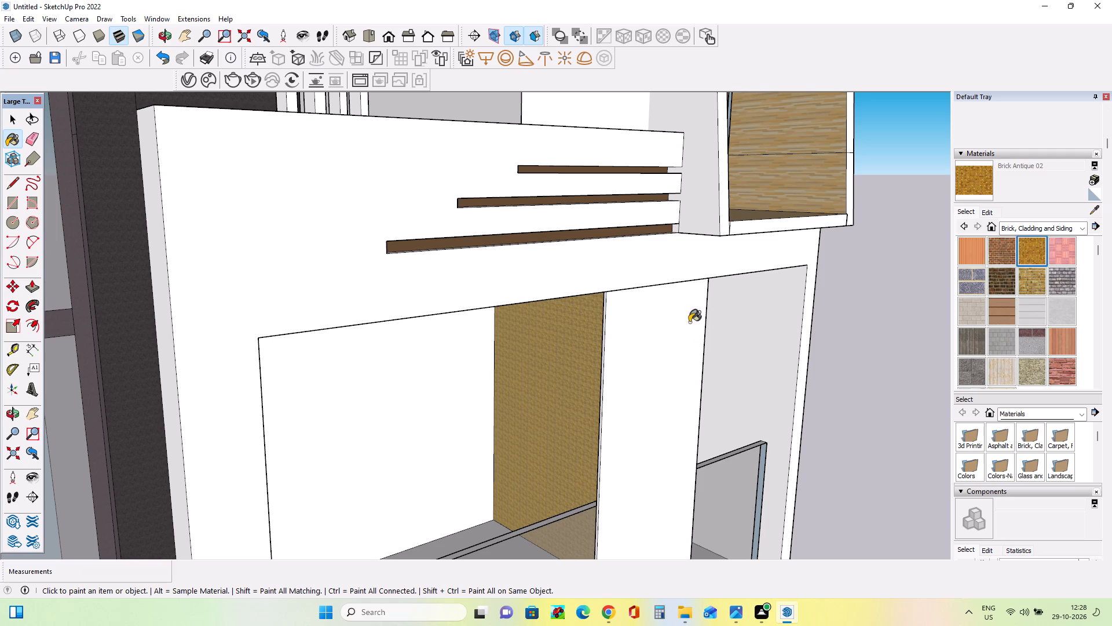
left_click(563, 382)
scroll(612, 309, "down", 7)
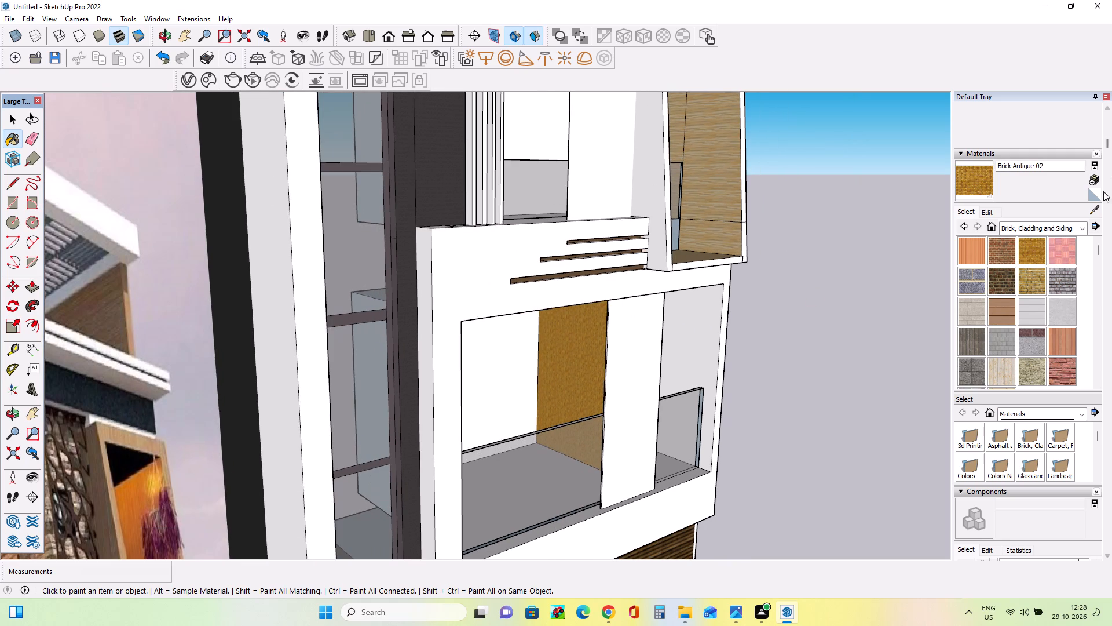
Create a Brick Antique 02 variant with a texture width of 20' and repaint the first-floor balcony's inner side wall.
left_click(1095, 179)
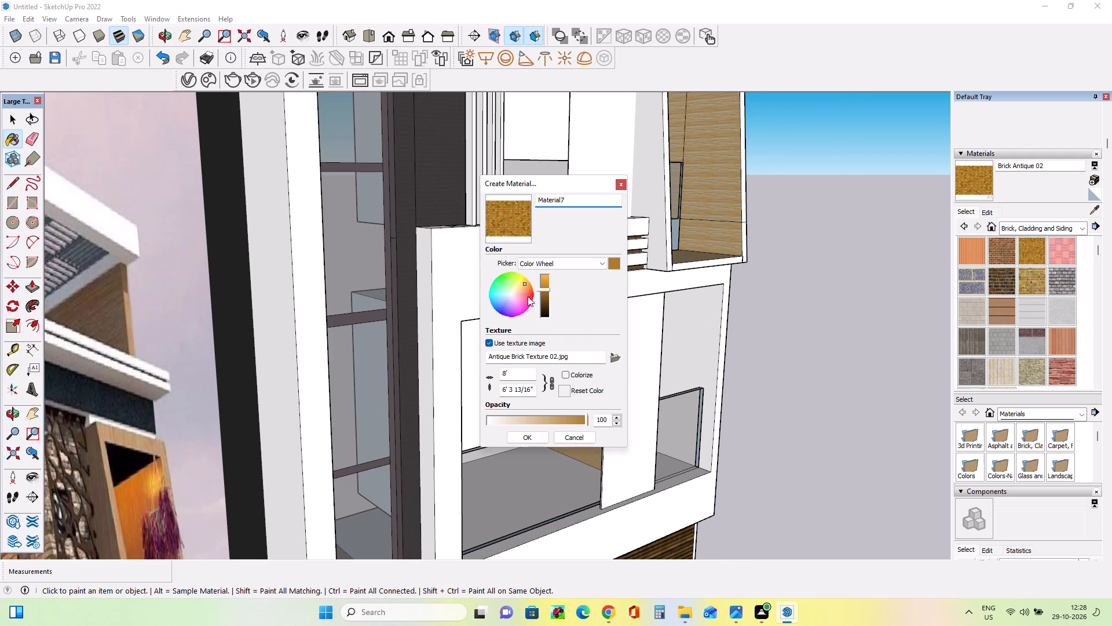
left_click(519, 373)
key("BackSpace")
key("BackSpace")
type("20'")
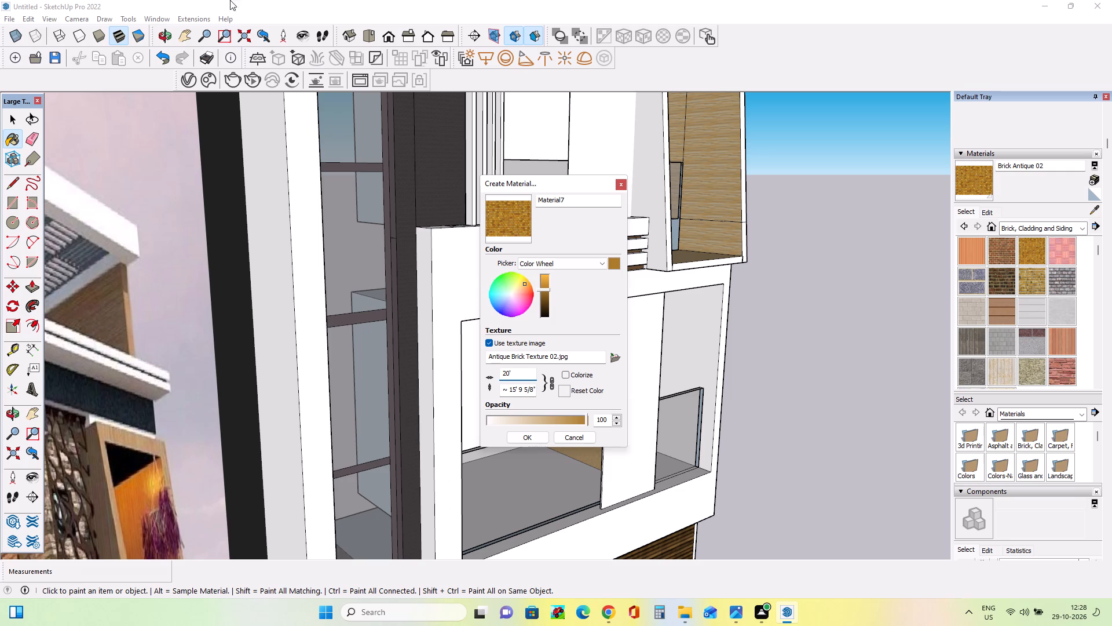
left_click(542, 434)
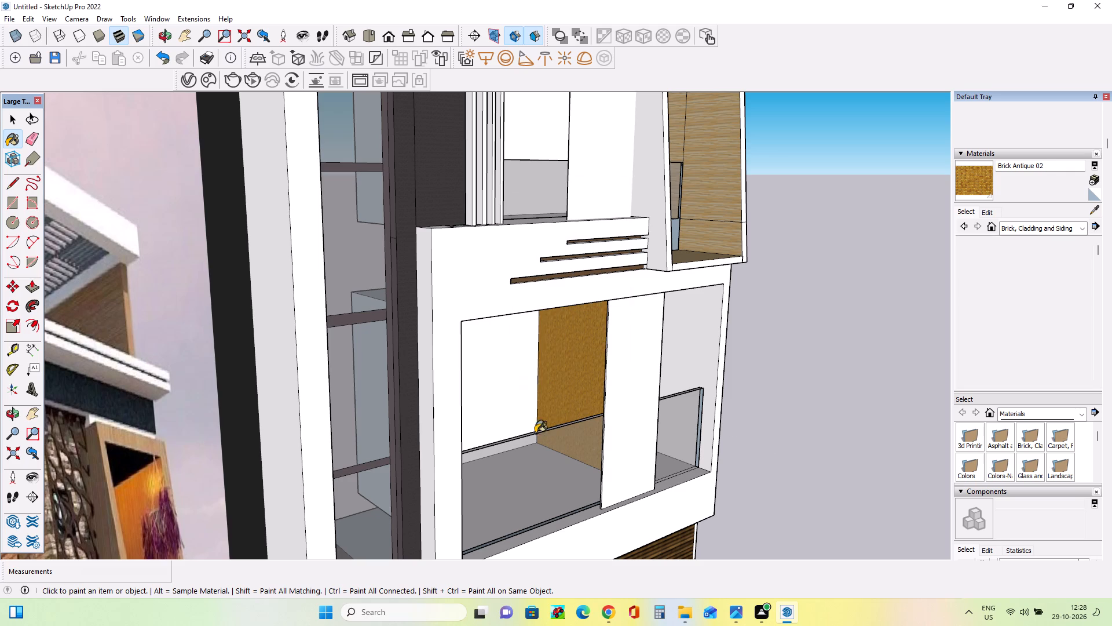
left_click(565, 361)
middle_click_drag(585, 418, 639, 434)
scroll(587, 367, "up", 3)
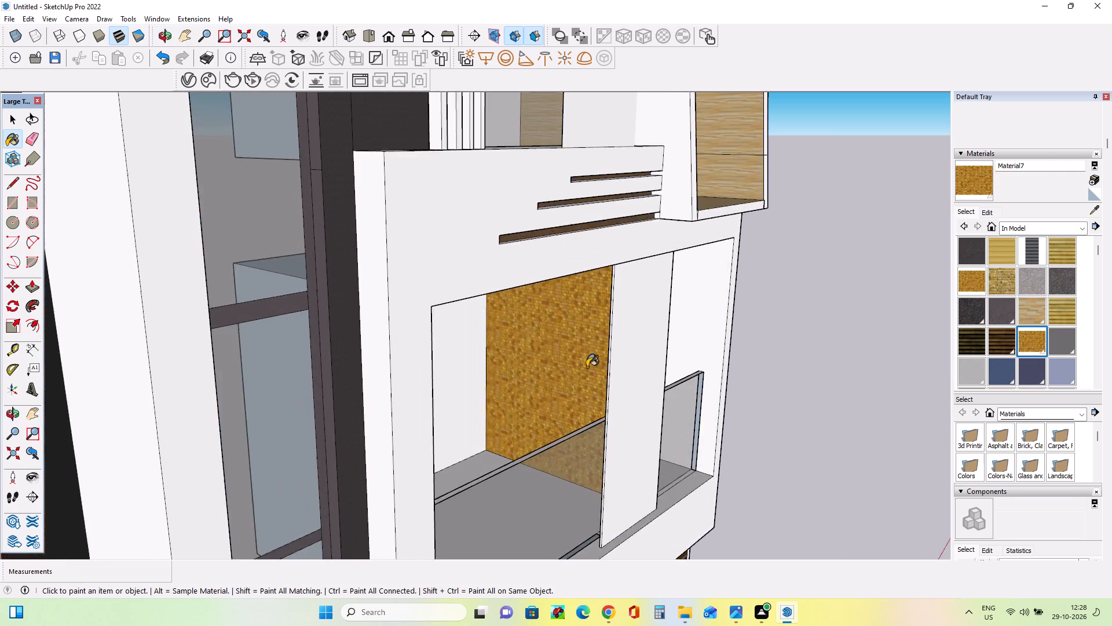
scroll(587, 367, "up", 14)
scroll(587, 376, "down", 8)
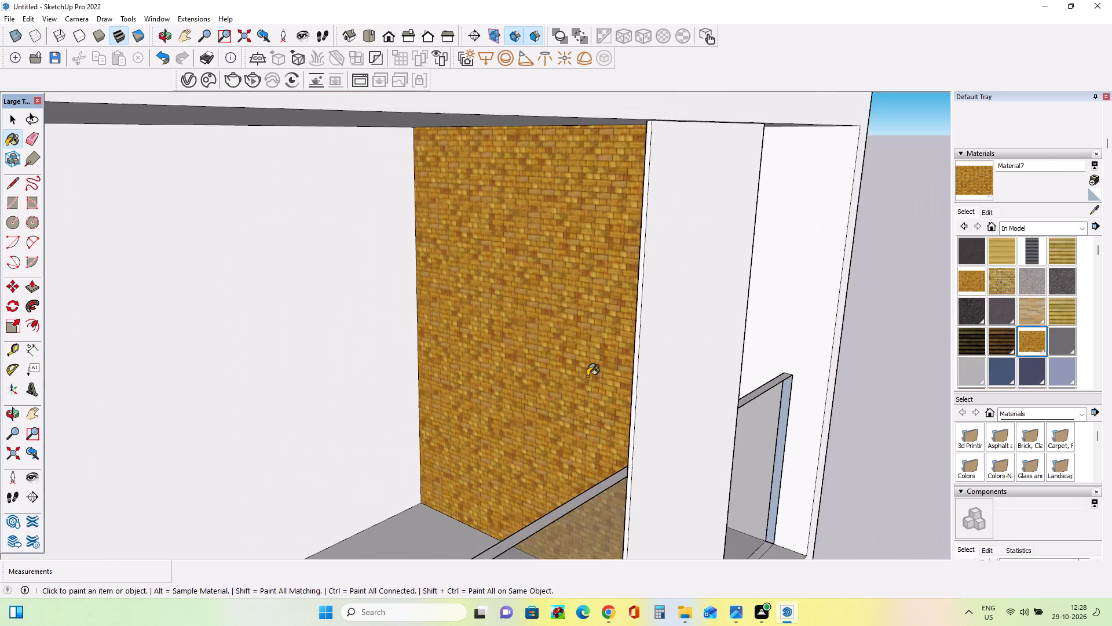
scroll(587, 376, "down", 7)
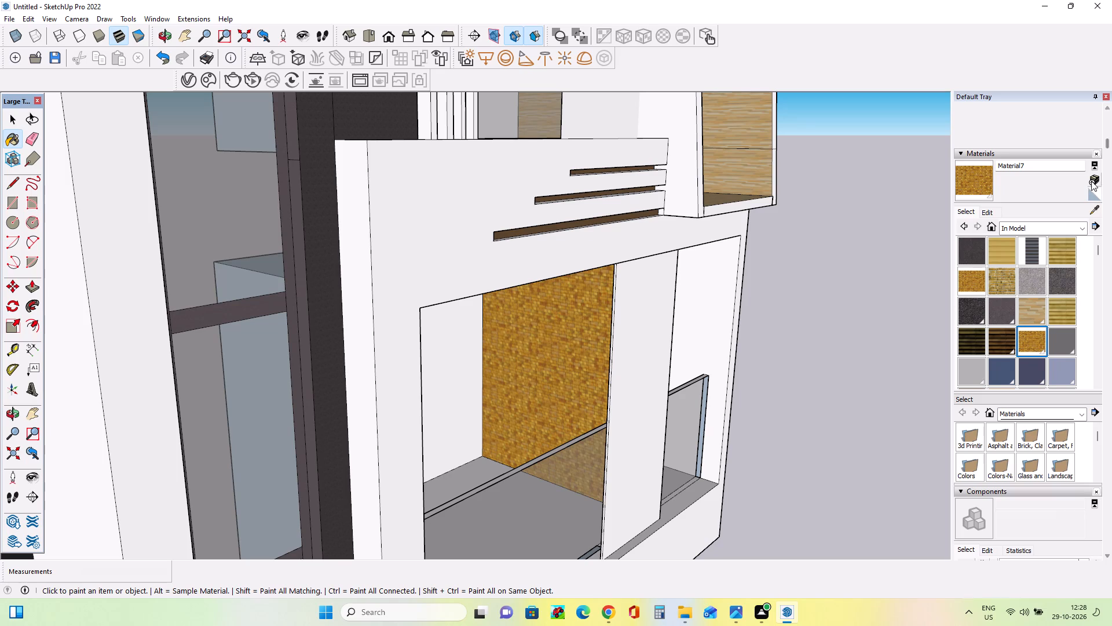
Create an antique-brick material variant with a texture width of 50' and repaint the first-floor balcony's inner side wall.
left_click(1092, 180)
left_click(520, 372)
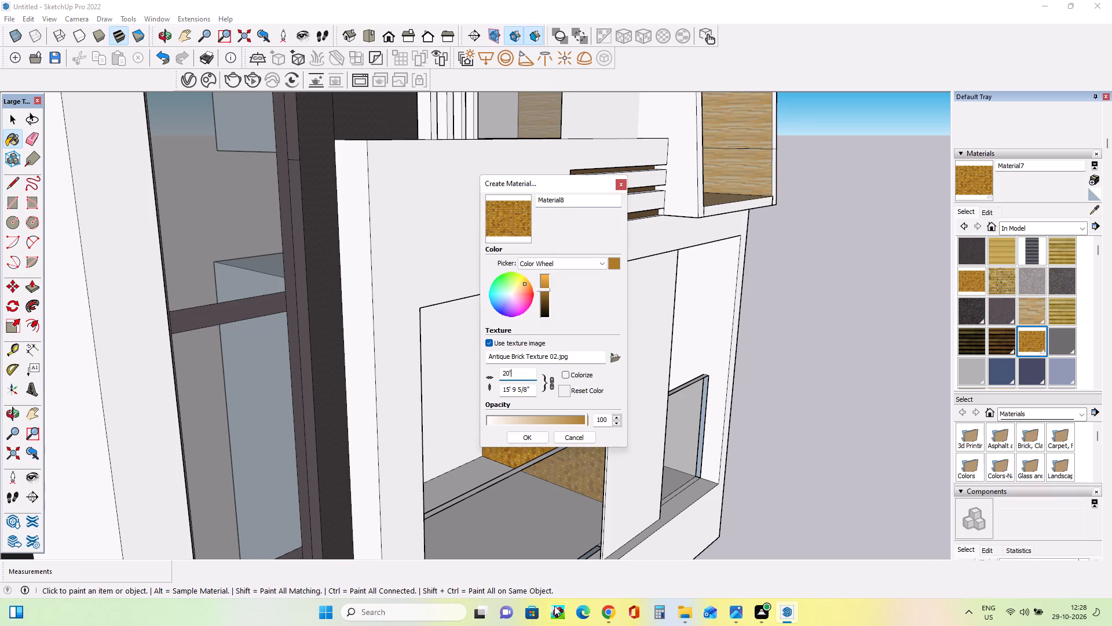
key("BackSpace")
key("BackSpace")
key("BackSpace")
type("50'")
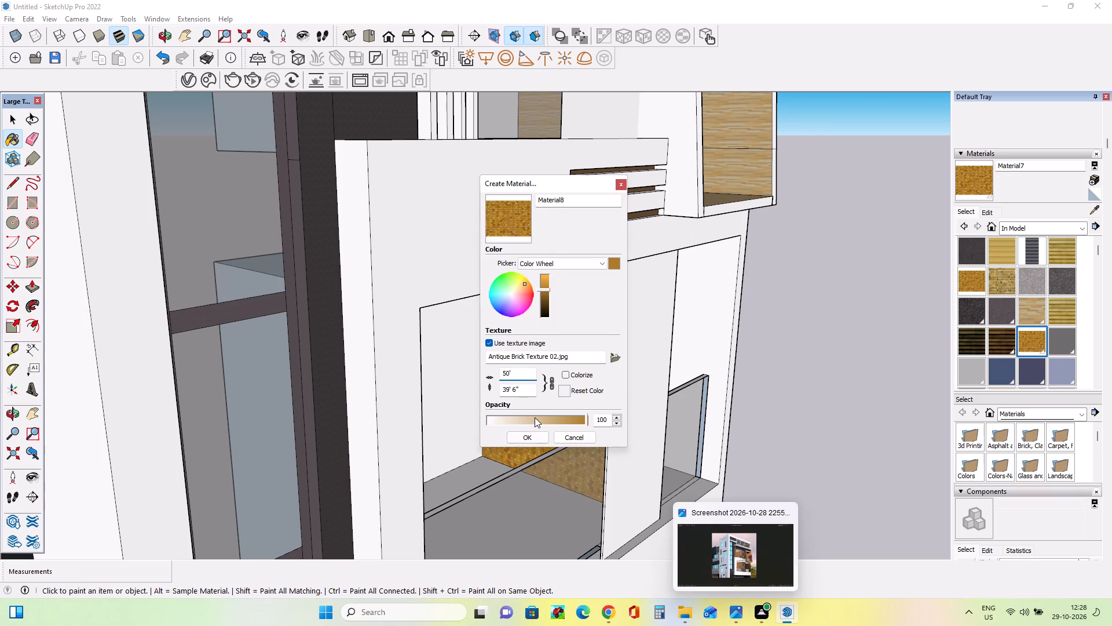
left_click(533, 437)
left_click(573, 340)
scroll(524, 442, "down", 5)
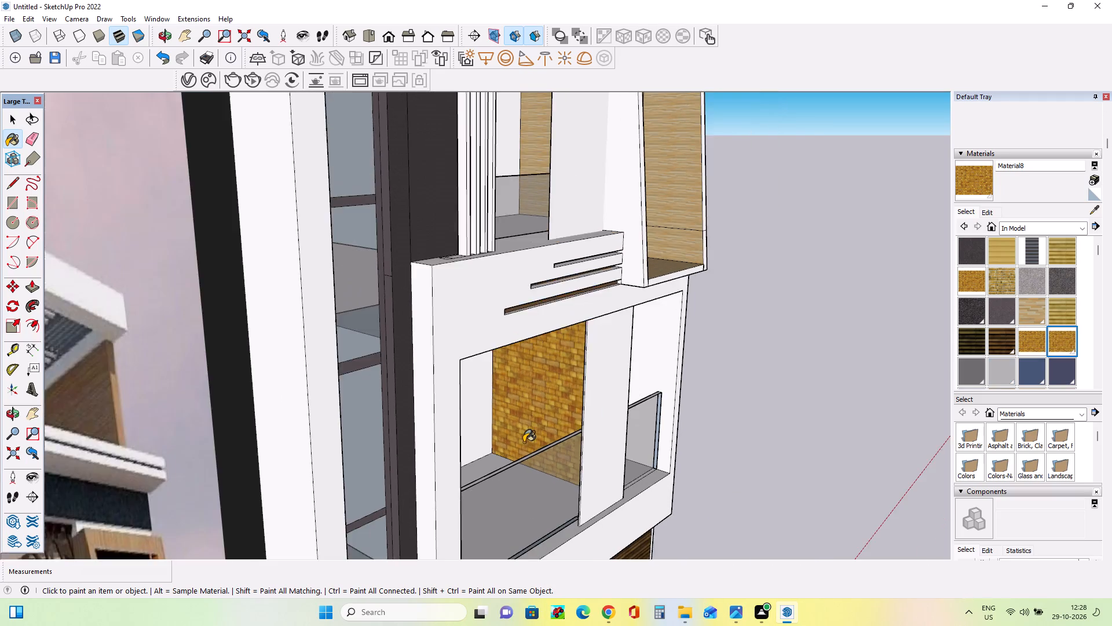
Compare the balcony brickwork with the reference image and examine the openings, inner walls and floors of both balconies.
scroll(524, 442, "down", 4)
scroll(335, 554, "up", 16)
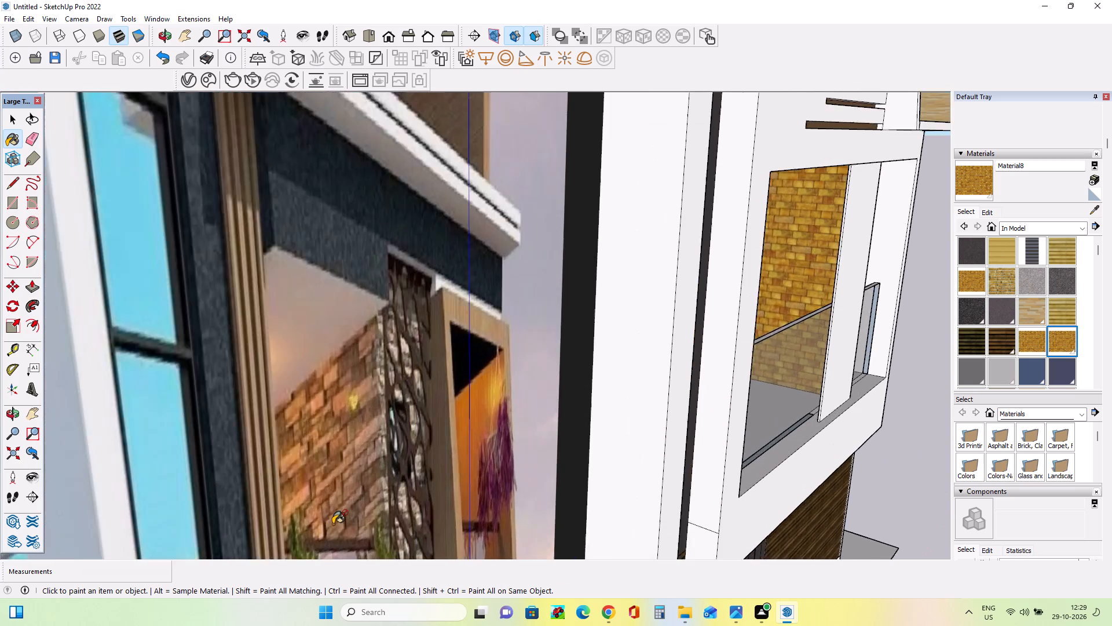
scroll(334, 523, "up", 3)
scroll(334, 523, "down", 16)
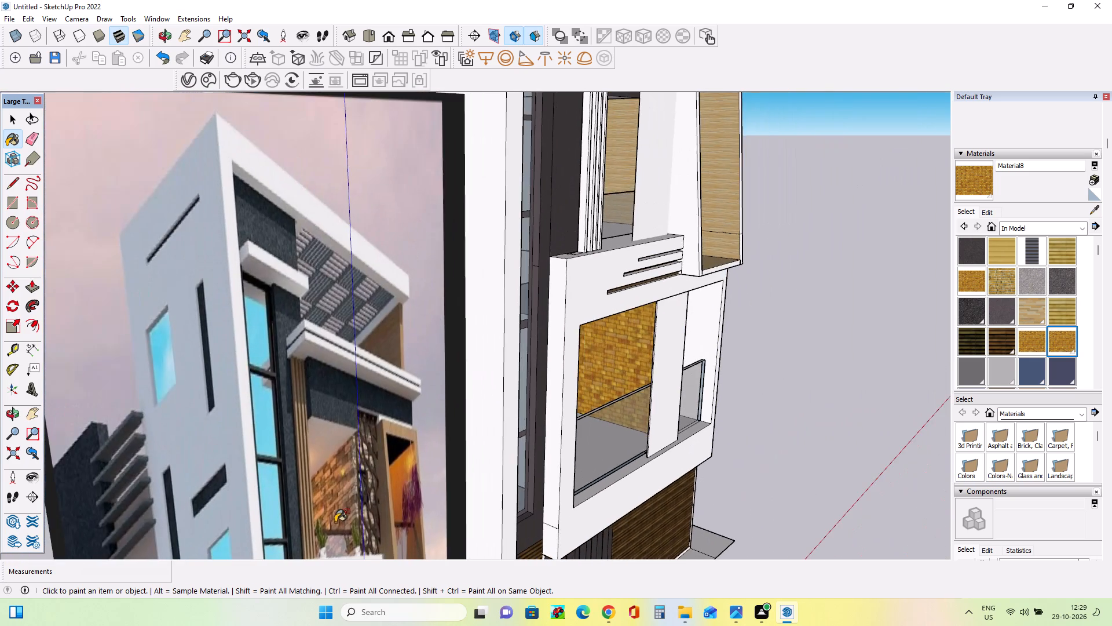
middle_click_drag(776, 511, 665, 478)
scroll(714, 427, "up", 3)
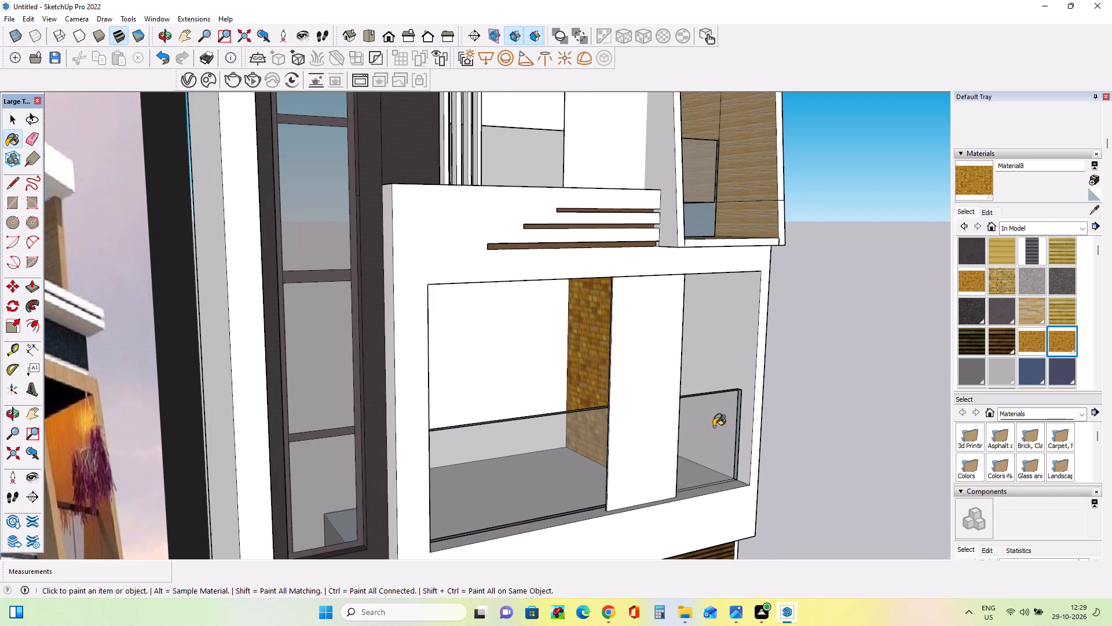
scroll(714, 427, "up", 1)
scroll(588, 451, "down", 5)
middle_click_drag(538, 223, 597, 296)
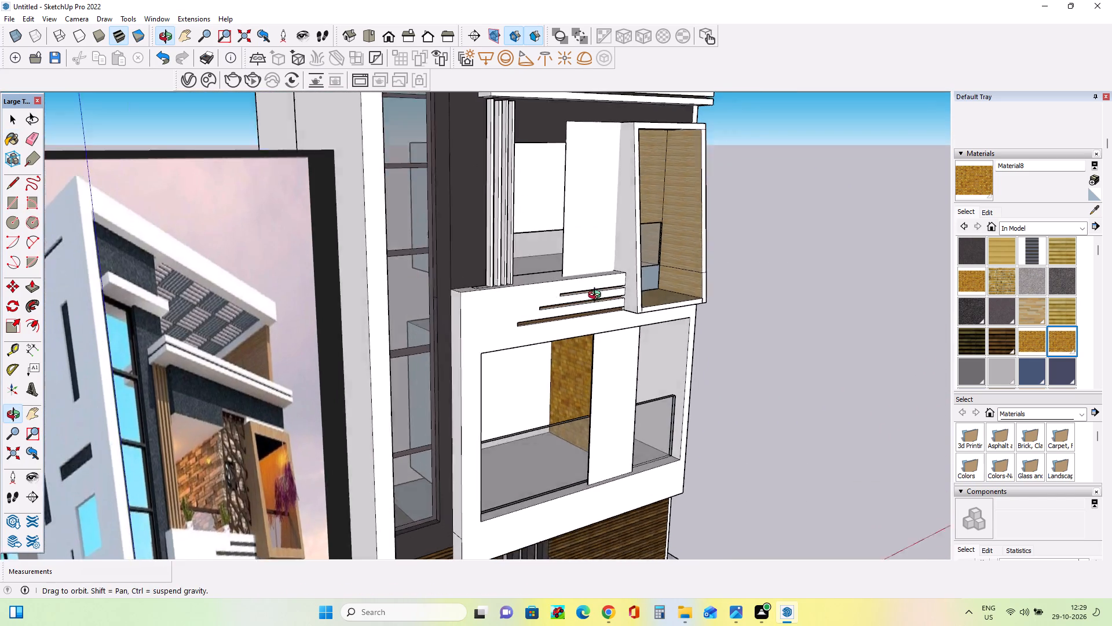
middle_click_drag(597, 296, 604, 310)
middle_click_drag(566, 234, 309, 267)
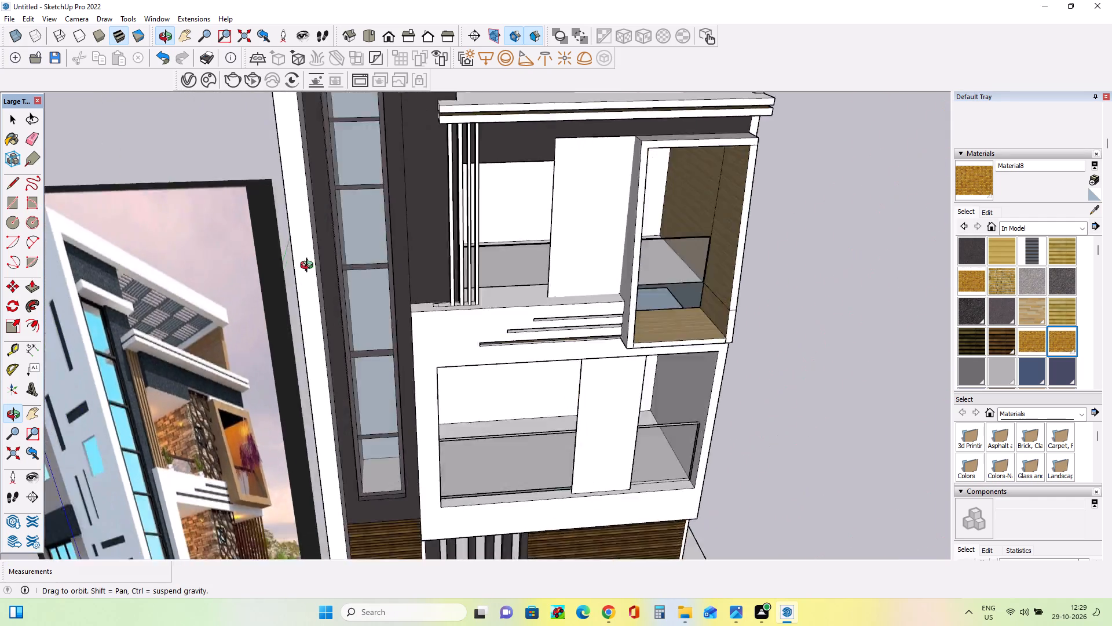
middle_click_drag(309, 267, 82, 248)
middle_click_drag(562, 315, 942, 276)
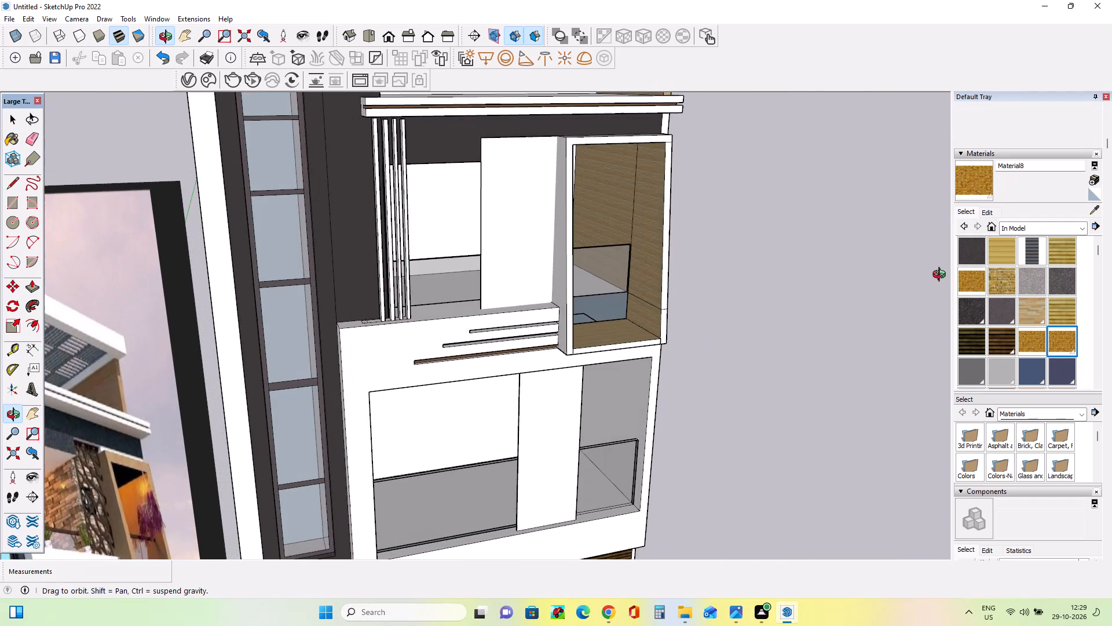
middle_click_drag(942, 276, 949, 281)
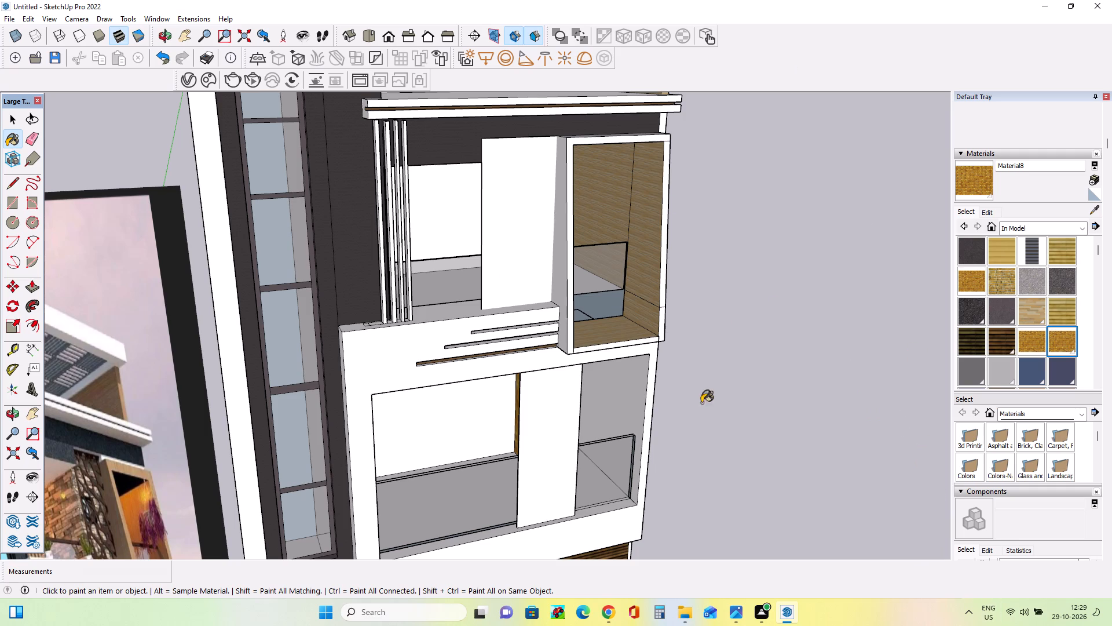
middle_click_drag(579, 293, 450, 257)
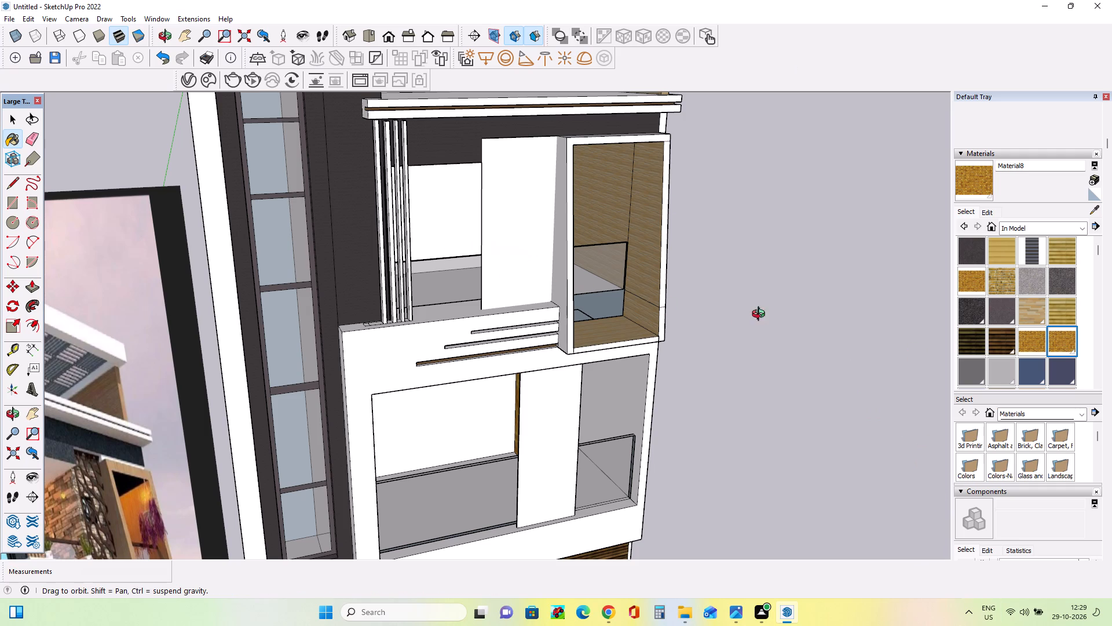
middle_click_drag(741, 315, 564, 461)
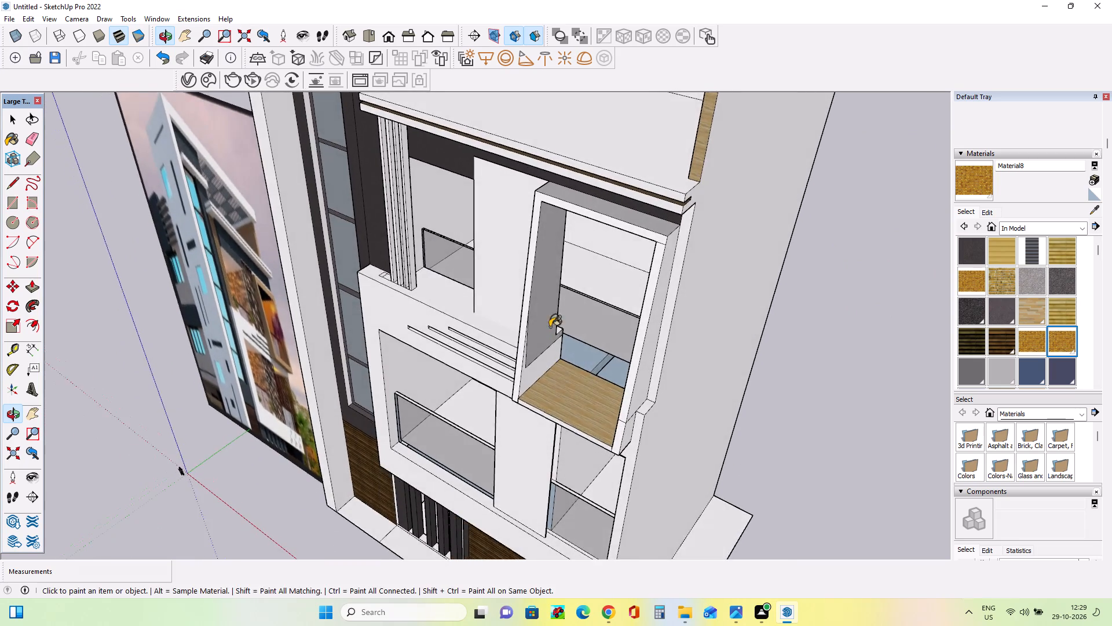
scroll(553, 291, "up", 4)
middle_click_drag(599, 341, 535, 347)
scroll(535, 347, "down", 6)
middle_click_drag(537, 348, 586, 357)
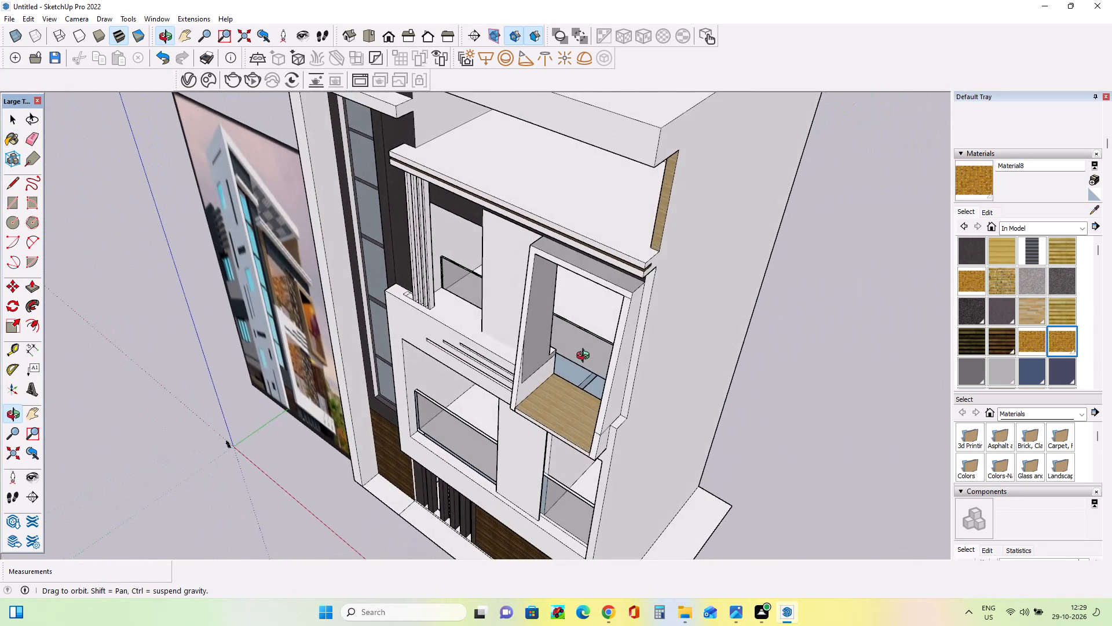
middle_click_drag(586, 357, 646, 343)
middle_click_drag(565, 362, 568, 358)
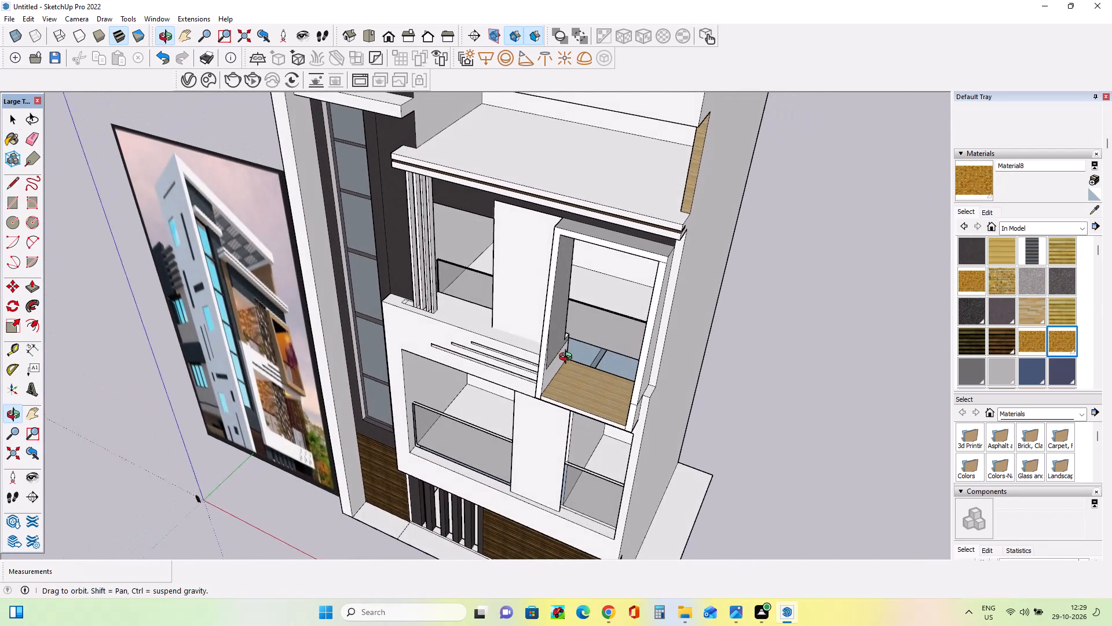
middle_click_drag(568, 358, 997, 279)
middle_click_drag(525, 269, 572, 315)
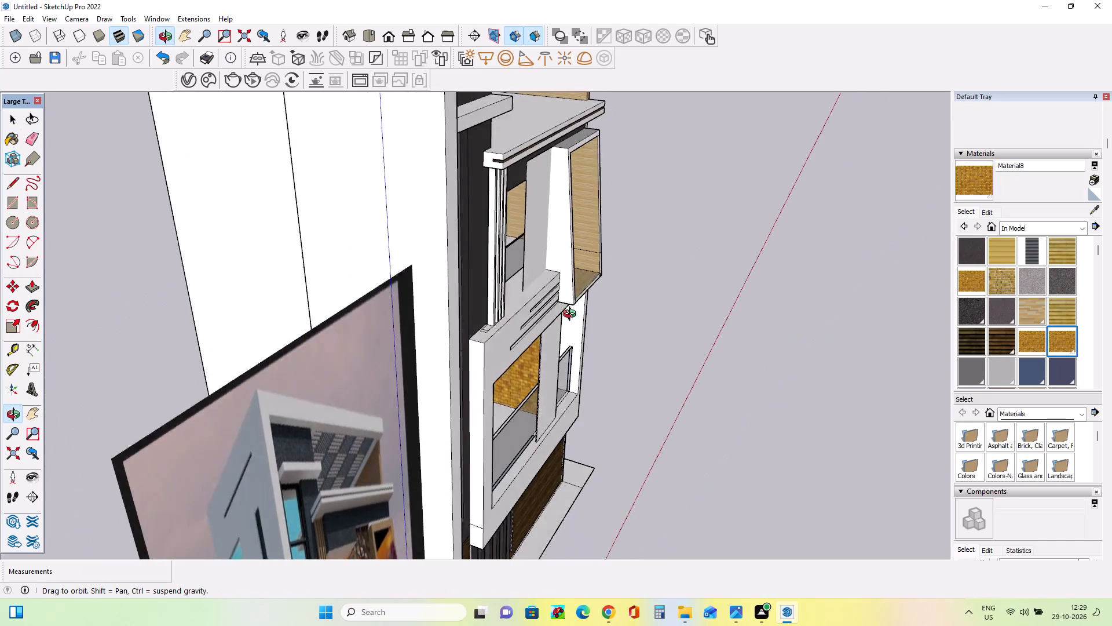
middle_click_drag(572, 315, 10, 370)
scroll(423, 322, "up", 7)
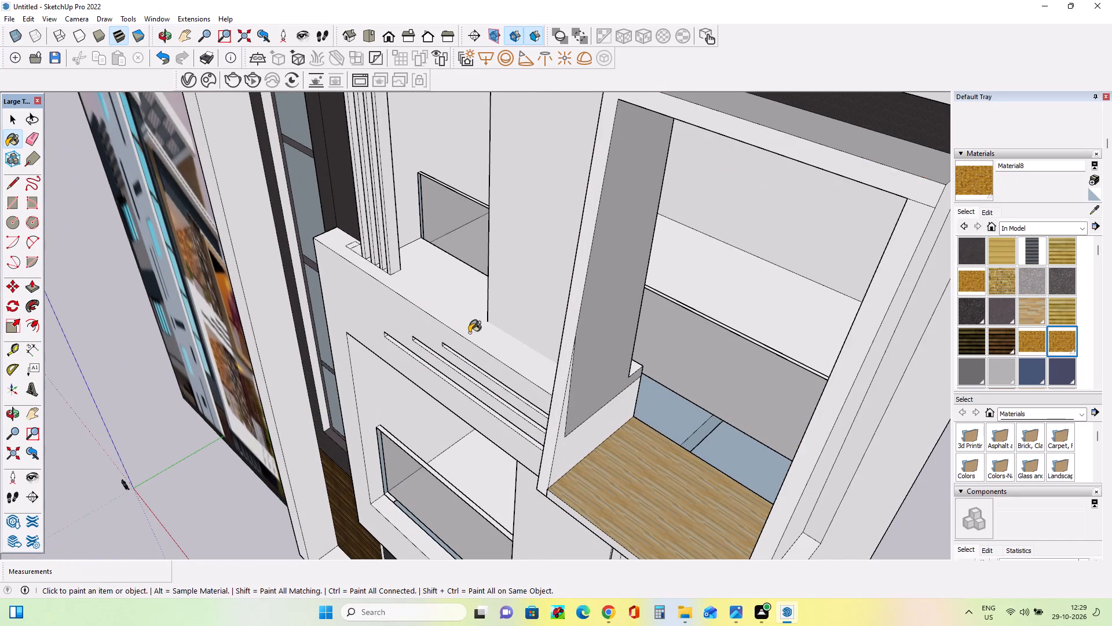
middle_click_drag(654, 347, 644, 346)
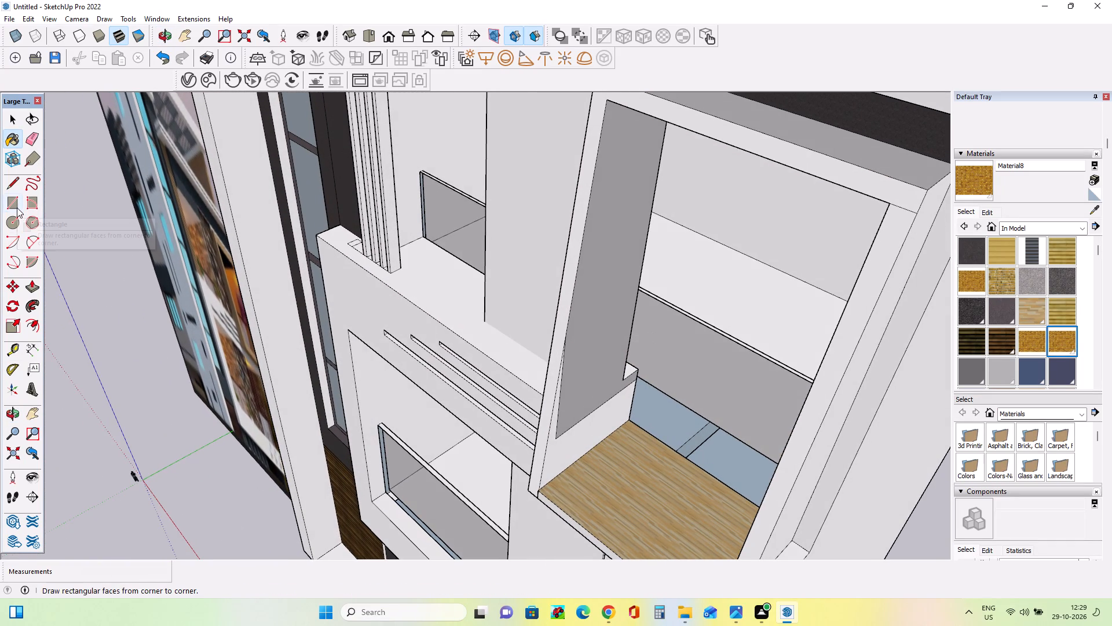
Draw a thin rectangle of about 6" by 38' on the upper balcony's floor, from the back wall's base toward the railing.
left_click(15, 204)
middle_click_drag(763, 210, 766, 225)
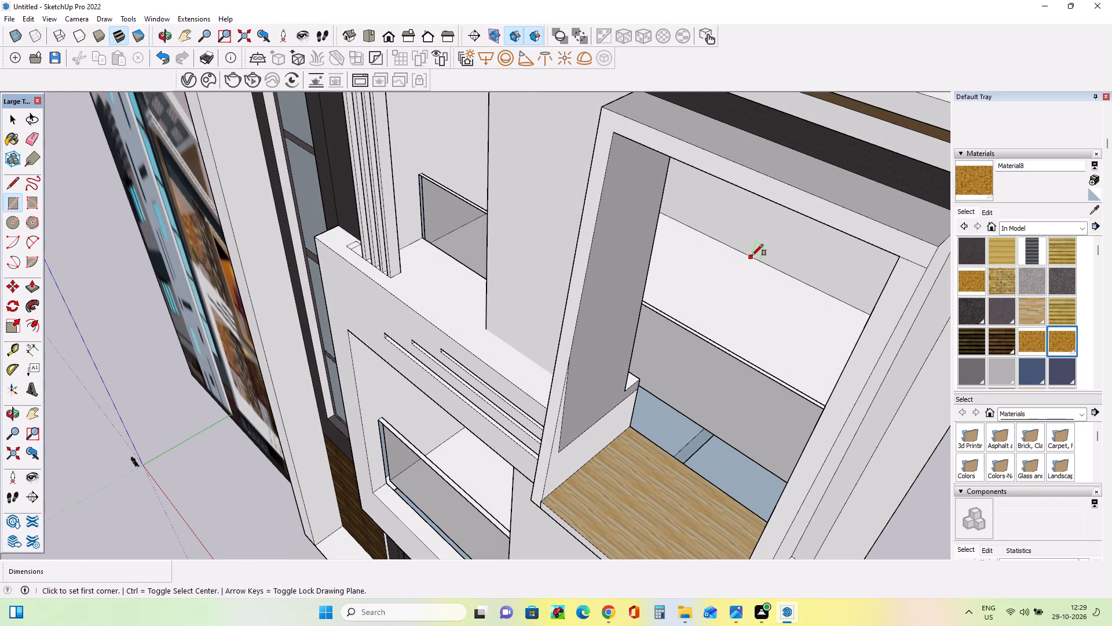
left_click(752, 256)
middle_click_drag(661, 312, 592, 347)
scroll(635, 370, "up", 6)
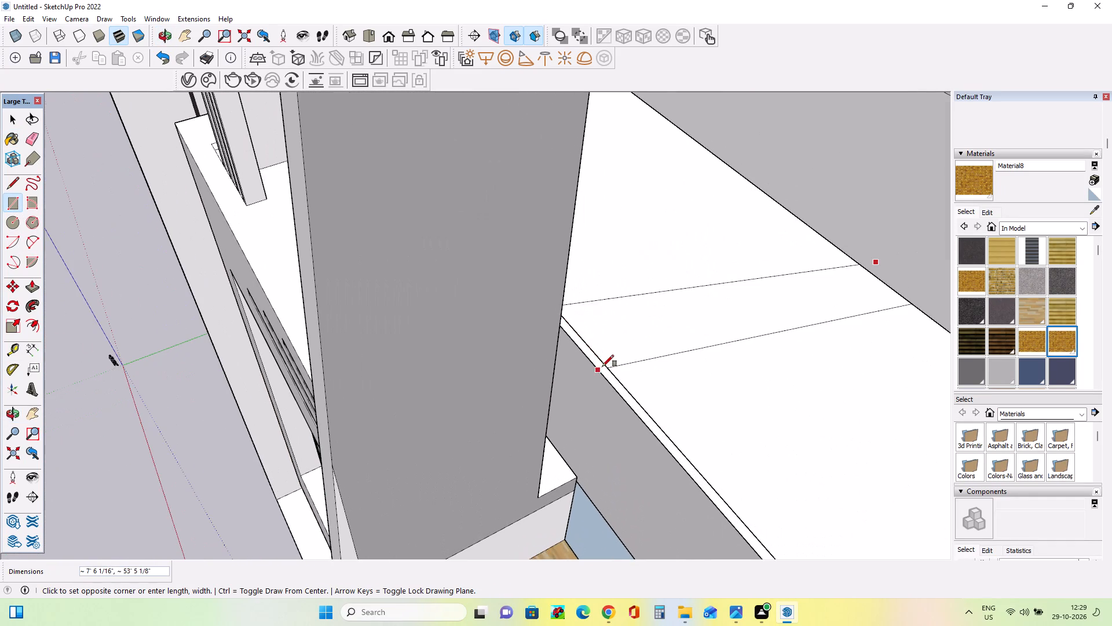
middle_click_drag(630, 370, 627, 357)
scroll(627, 357, "up", 6)
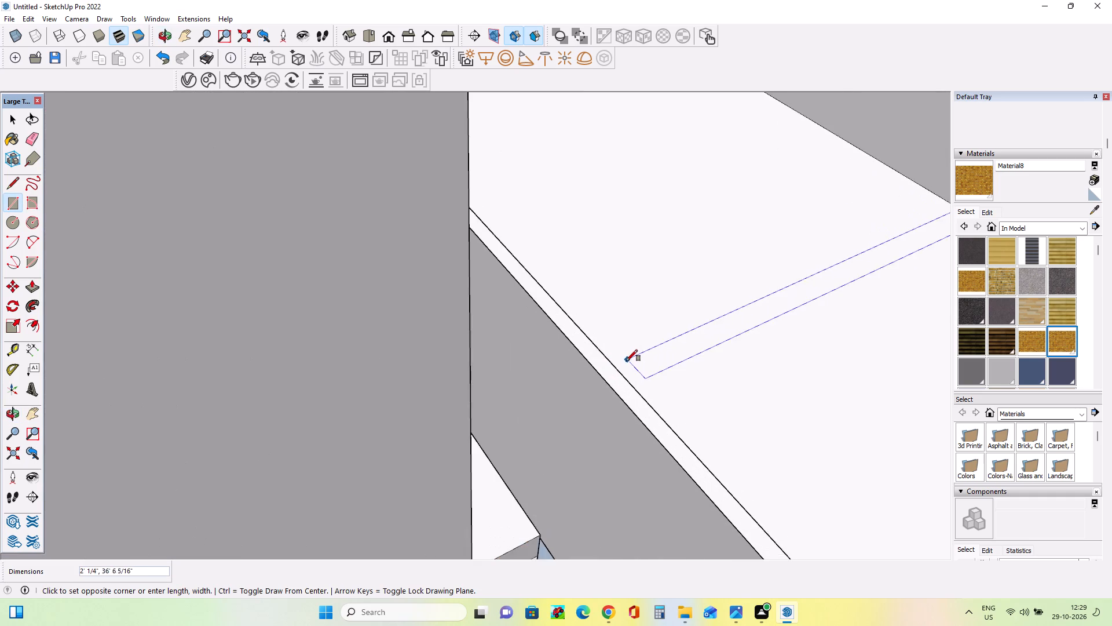
scroll(626, 361, "up", 2)
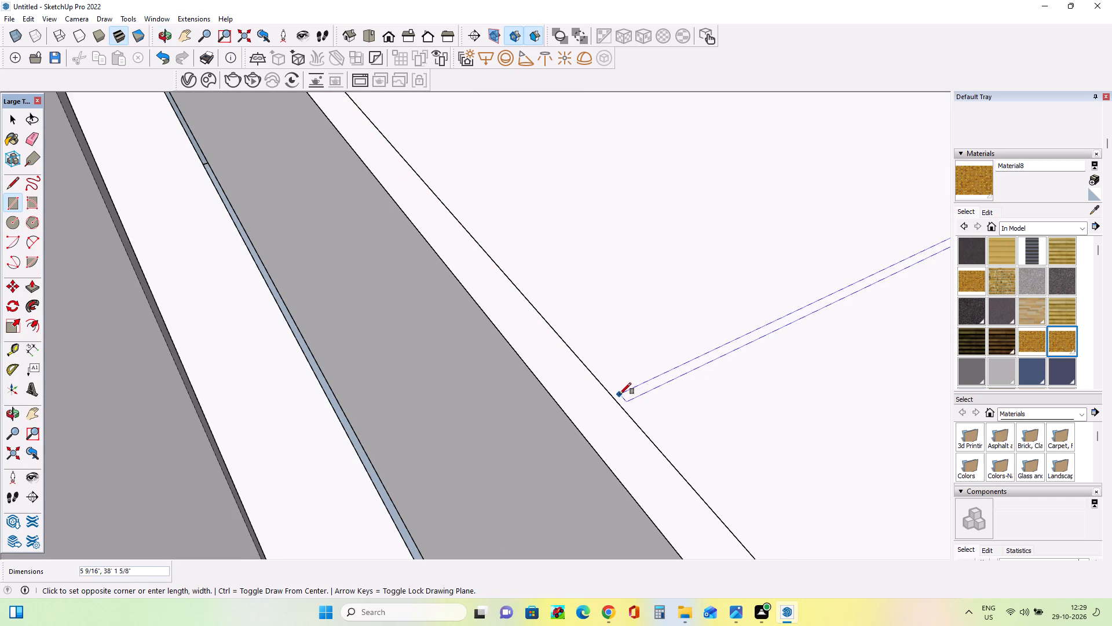
left_click(619, 392)
middle_click_drag(493, 389, 601, 380)
scroll(601, 380, "down", 7)
middle_click_drag(613, 356, 559, 373)
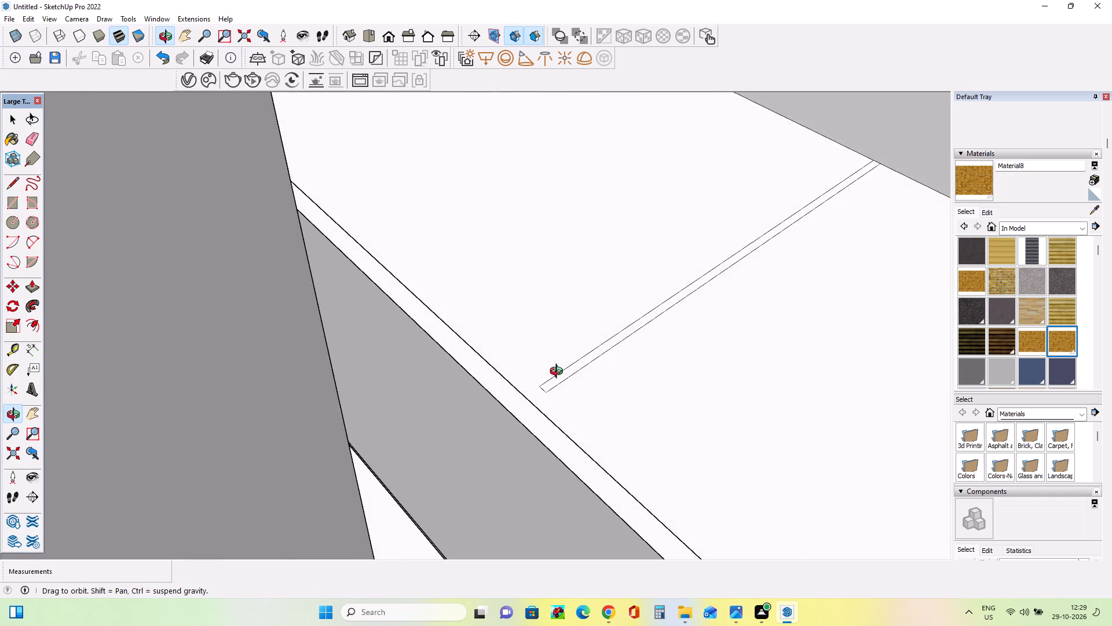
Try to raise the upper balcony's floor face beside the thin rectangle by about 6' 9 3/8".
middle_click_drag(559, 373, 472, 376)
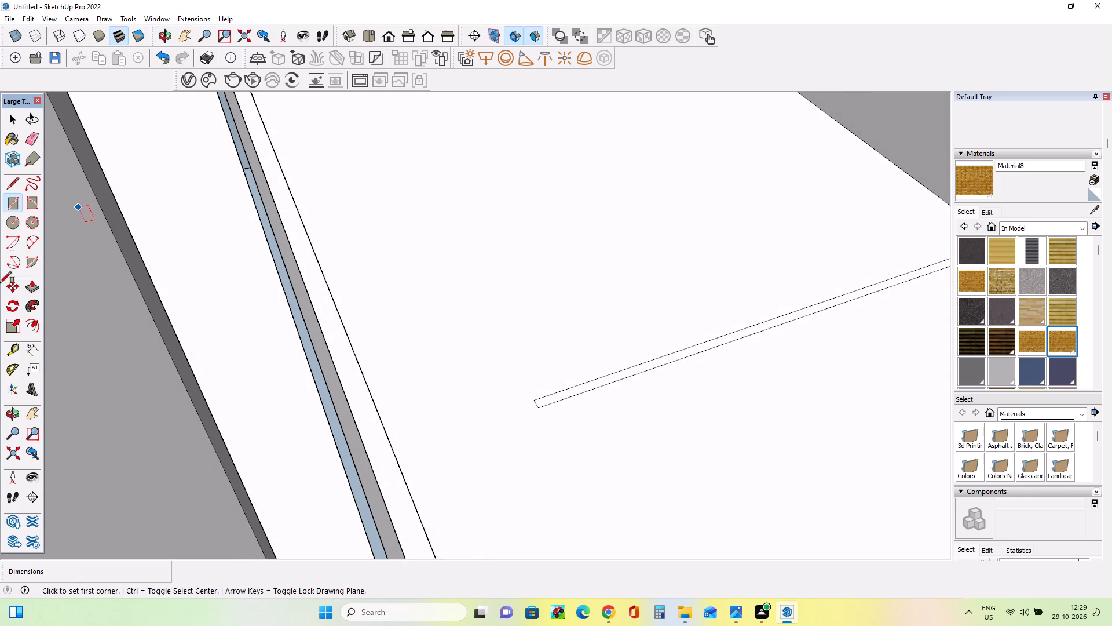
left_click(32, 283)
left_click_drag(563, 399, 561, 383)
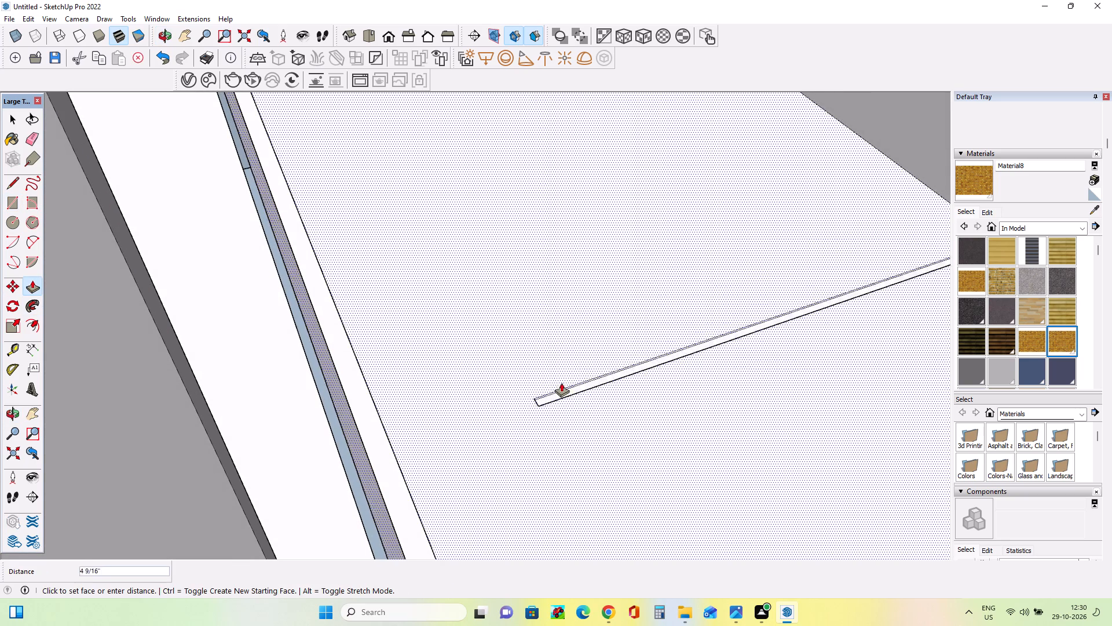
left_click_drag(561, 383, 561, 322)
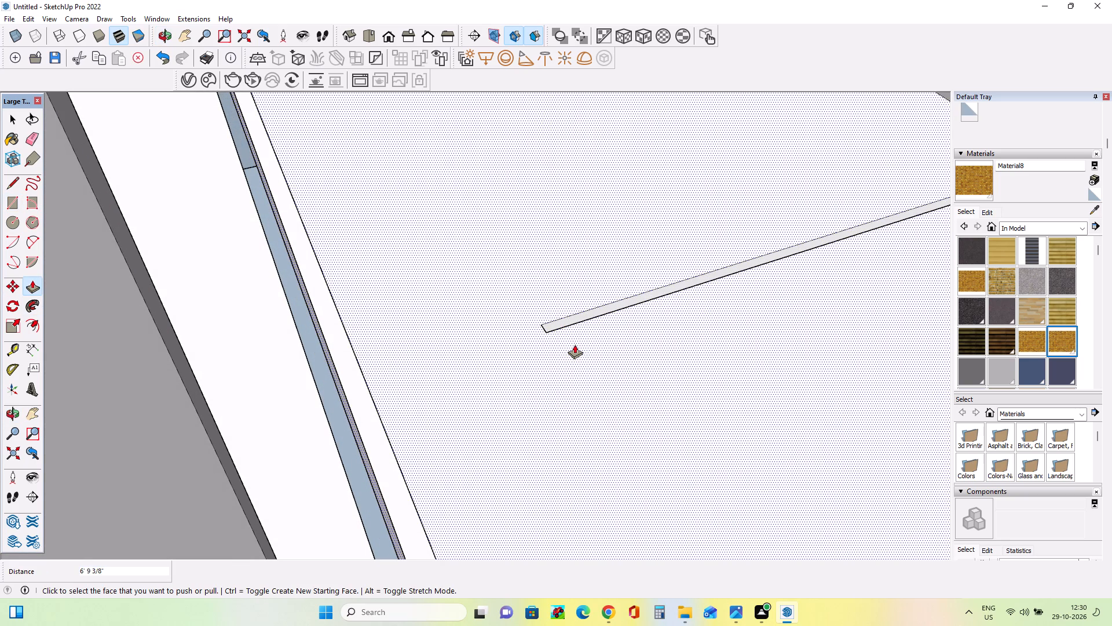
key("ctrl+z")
Extrude the thin rectangle on the upper balcony's floor upward about 58' 5 3/4" into a partition wall.
left_click_drag(589, 384, 595, 305)
scroll(594, 295, "down", 12)
scroll(595, 305, "down", 20)
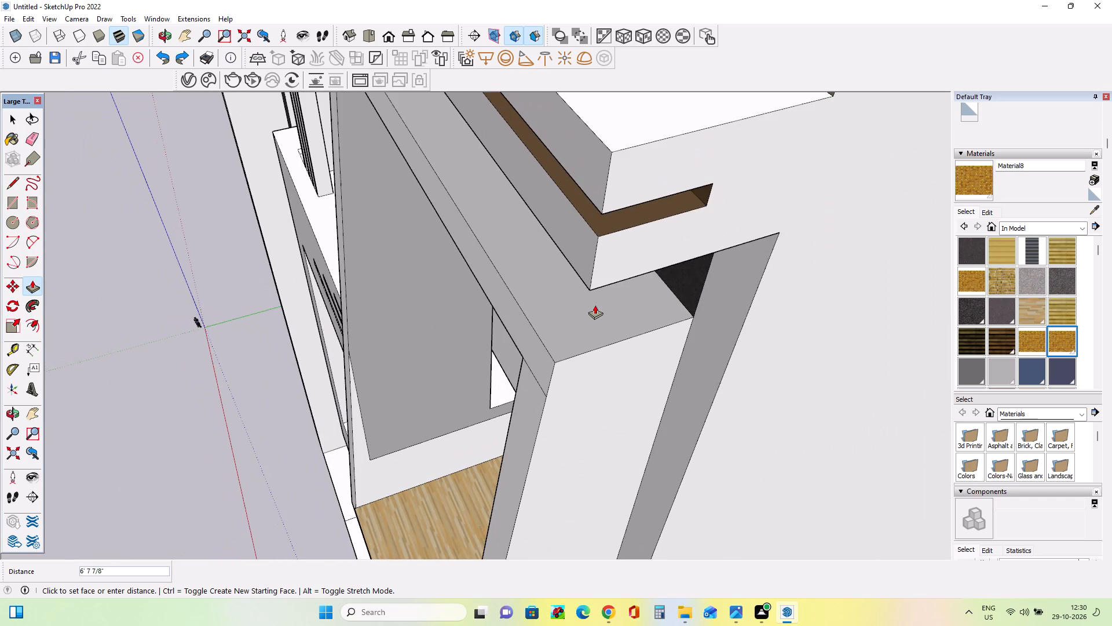
left_click_drag(595, 305, 675, 202)
middle_click_drag(601, 305, 795, 151)
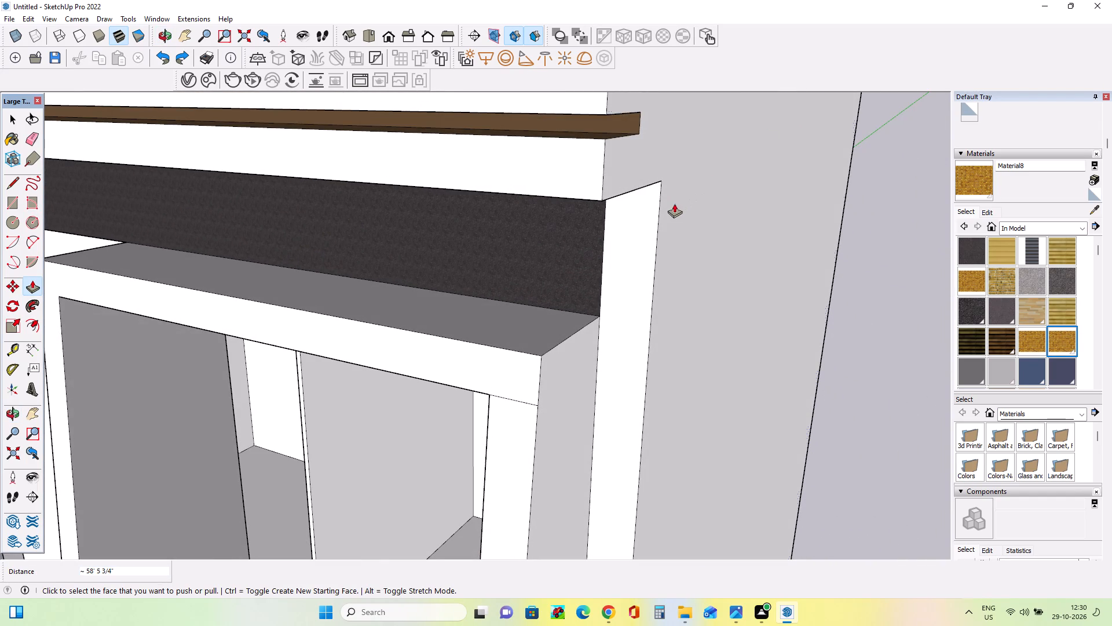
Extend the narrow front end of the upper balcony's partition wall about 10' 7" toward the railing.
scroll(420, 261, "down", 8)
middle_click_drag(573, 327, 1054, 241)
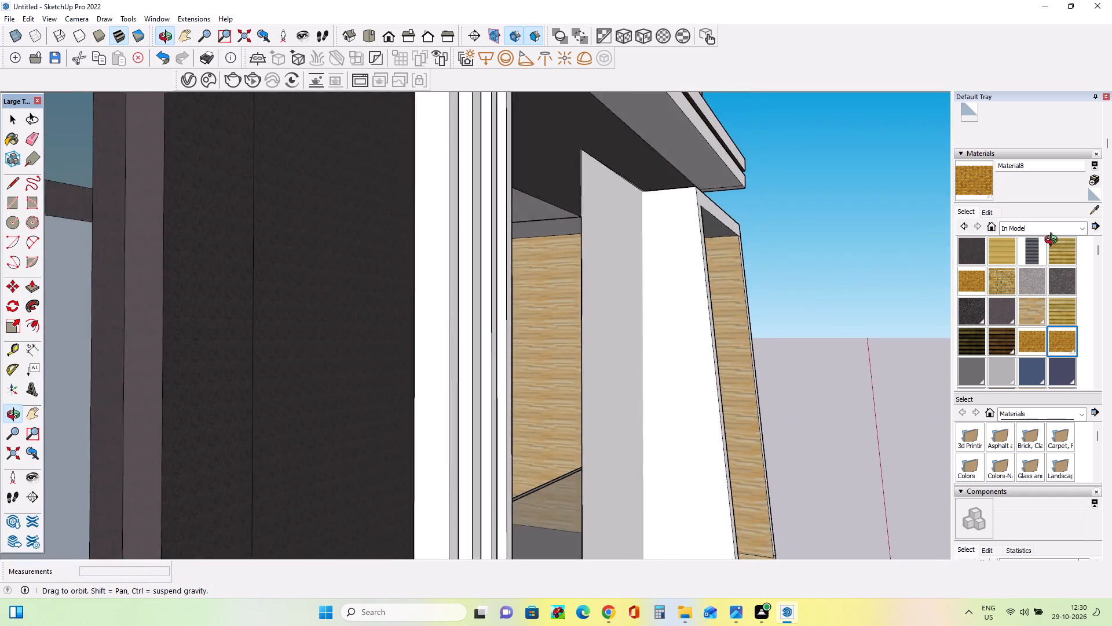
middle_click_drag(1054, 241, 986, 284)
scroll(455, 463, "up", 8)
left_click_drag(401, 469, 502, 507)
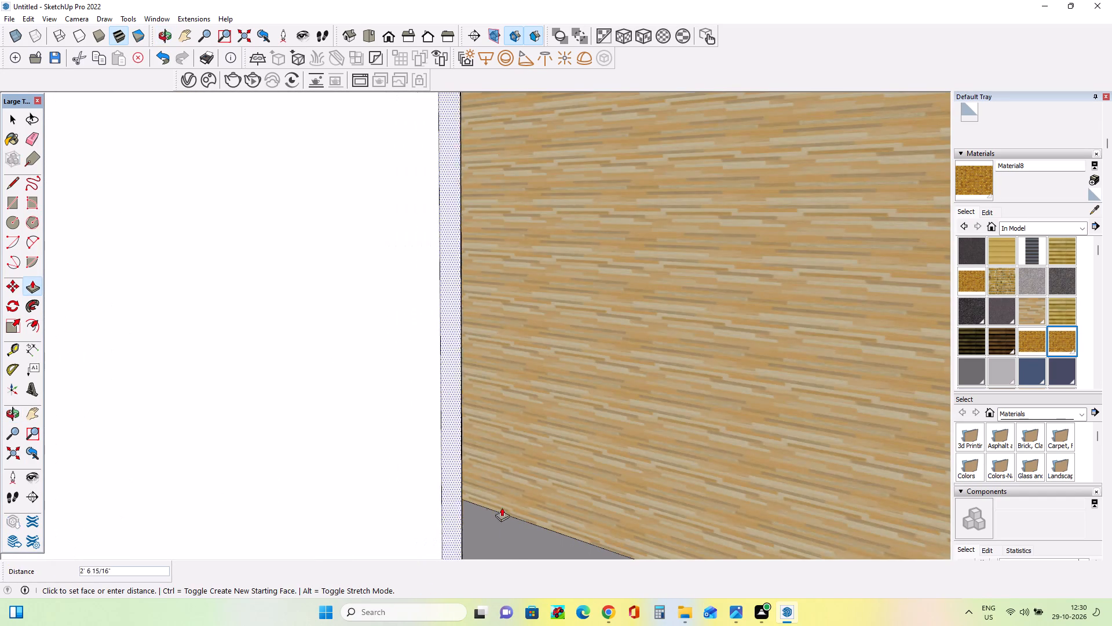
left_click_drag(502, 507, 522, 522)
Thicken the upper balcony's partition wall by pulling out its side face toward the wood-lined projecting frame.
scroll(502, 489, "down", 20)
scroll(502, 489, "down", 3)
scroll(493, 410, "down", 7)
middle_click_drag(780, 467, 458, 467)
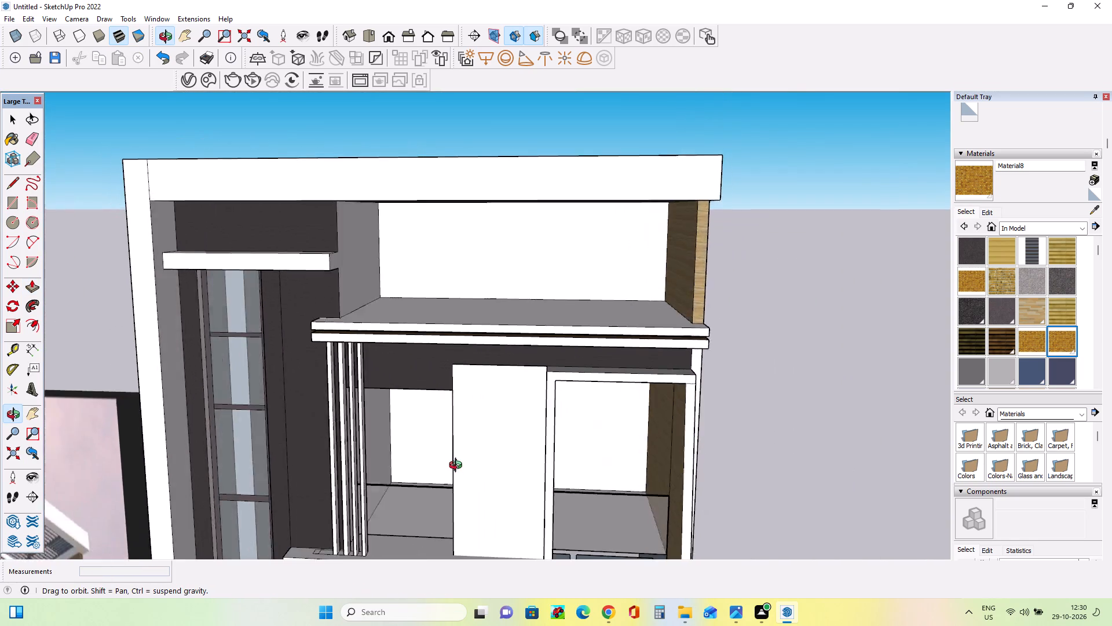
middle_click_drag(458, 467, 609, 434)
scroll(609, 434, "down", 6)
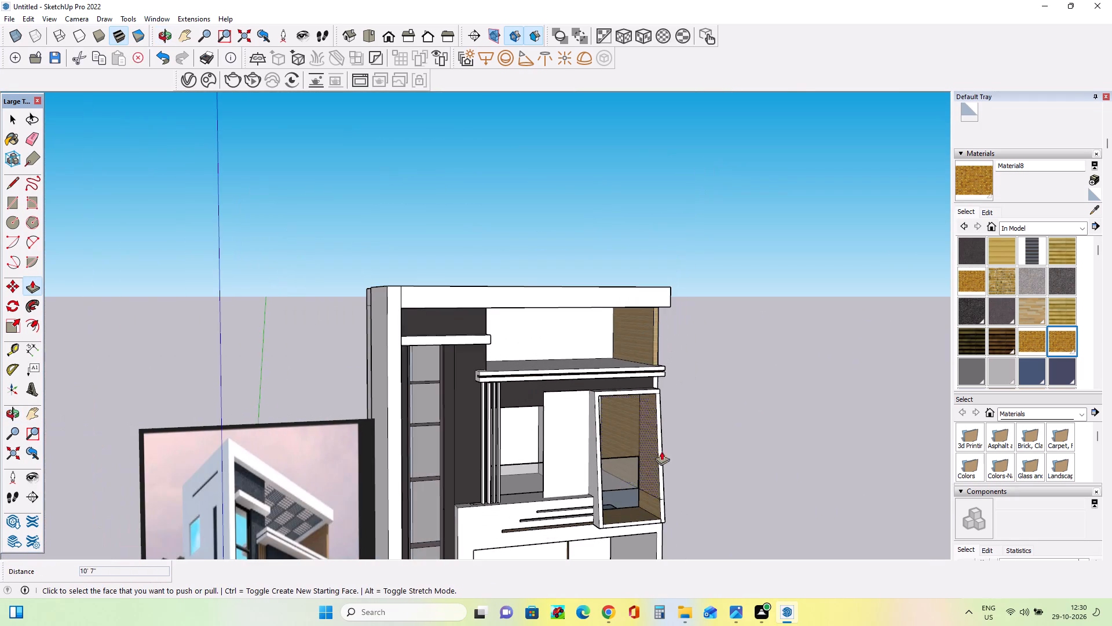
middle_click_drag(691, 477, 714, 518)
scroll(517, 509, "up", 8)
middle_click_drag(552, 454, 454, 427)
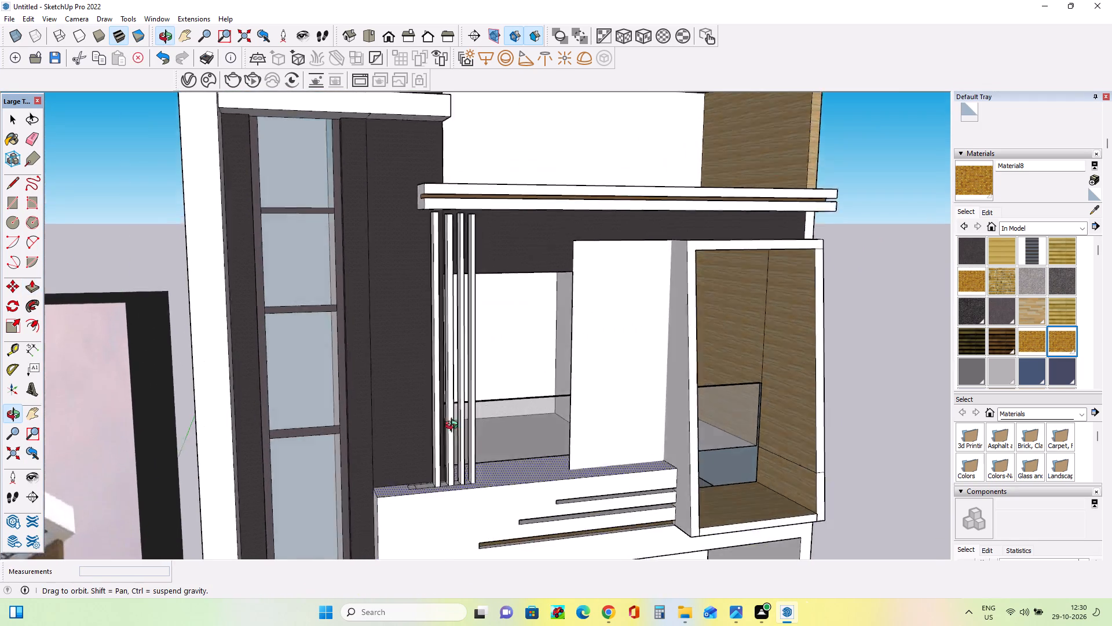
middle_click_drag(454, 427, 230, 463)
left_click_drag(663, 414, 693, 429)
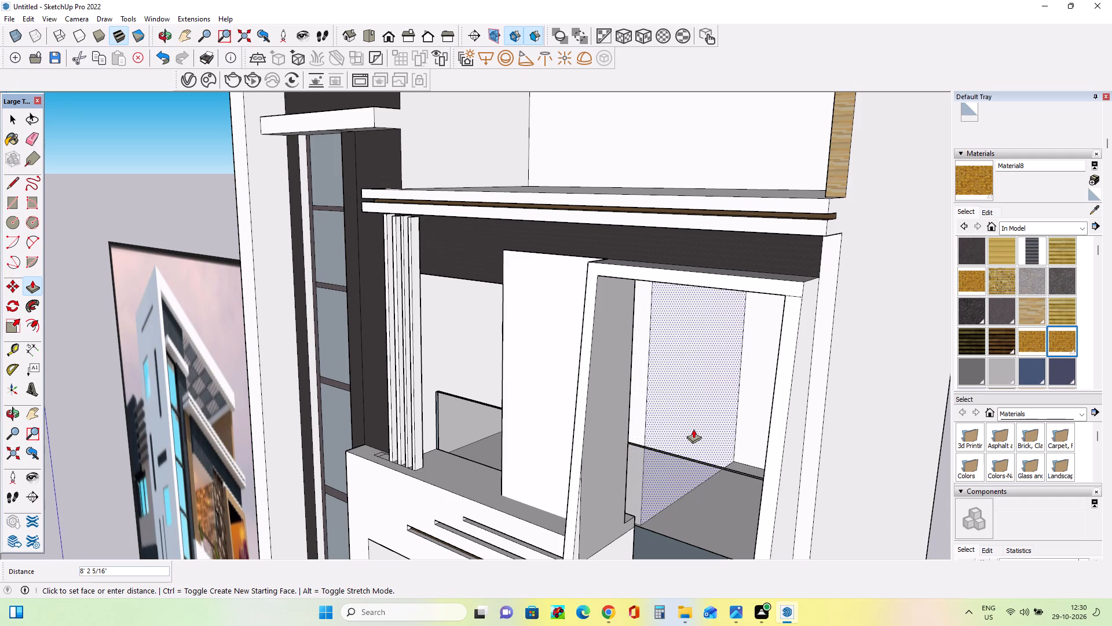
left_click_drag(693, 429, 697, 430)
Push the partition wall's opposite side face, the one facing the vertical slats, inward about 7' 4 7/8".
middle_click_drag(470, 442, 645, 465)
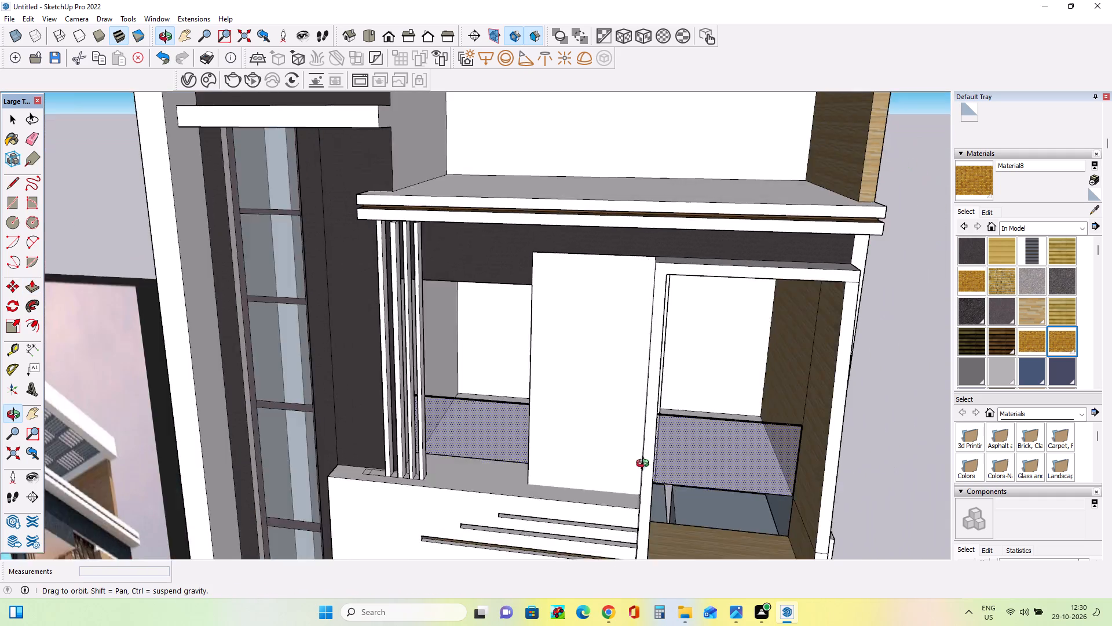
middle_click_drag(645, 465, 898, 446)
left_click_drag(504, 355, 535, 344)
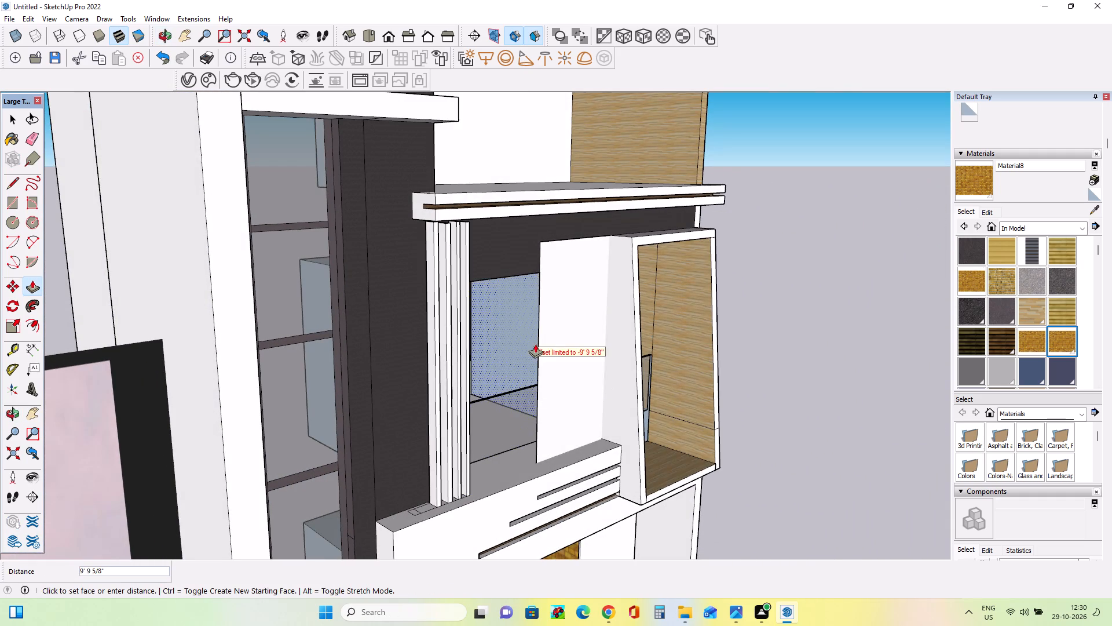
left_click_drag(535, 344, 521, 347)
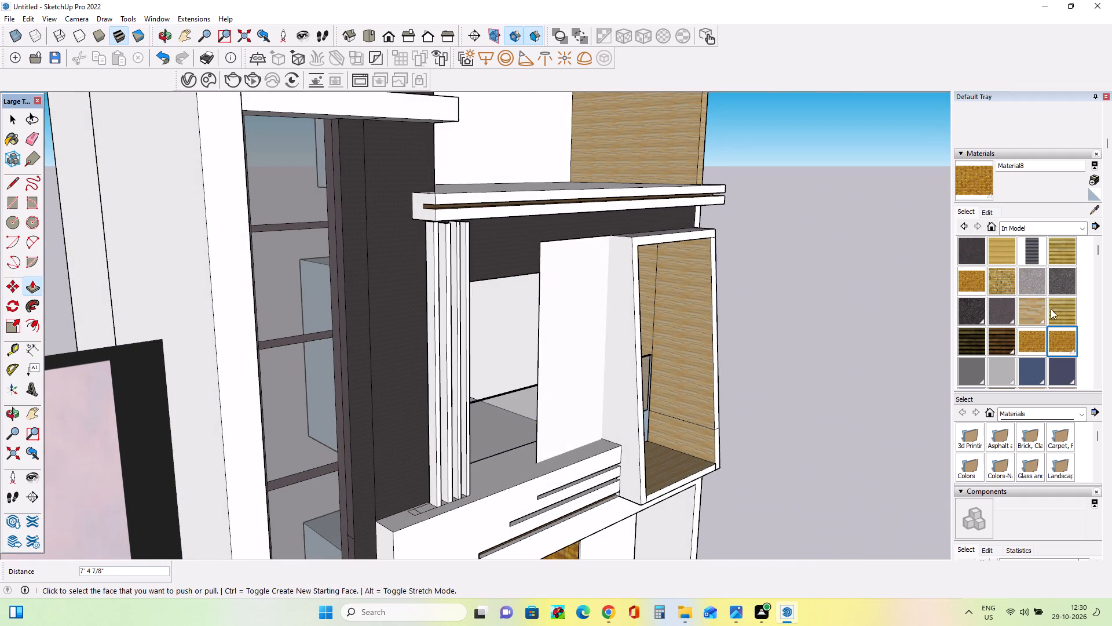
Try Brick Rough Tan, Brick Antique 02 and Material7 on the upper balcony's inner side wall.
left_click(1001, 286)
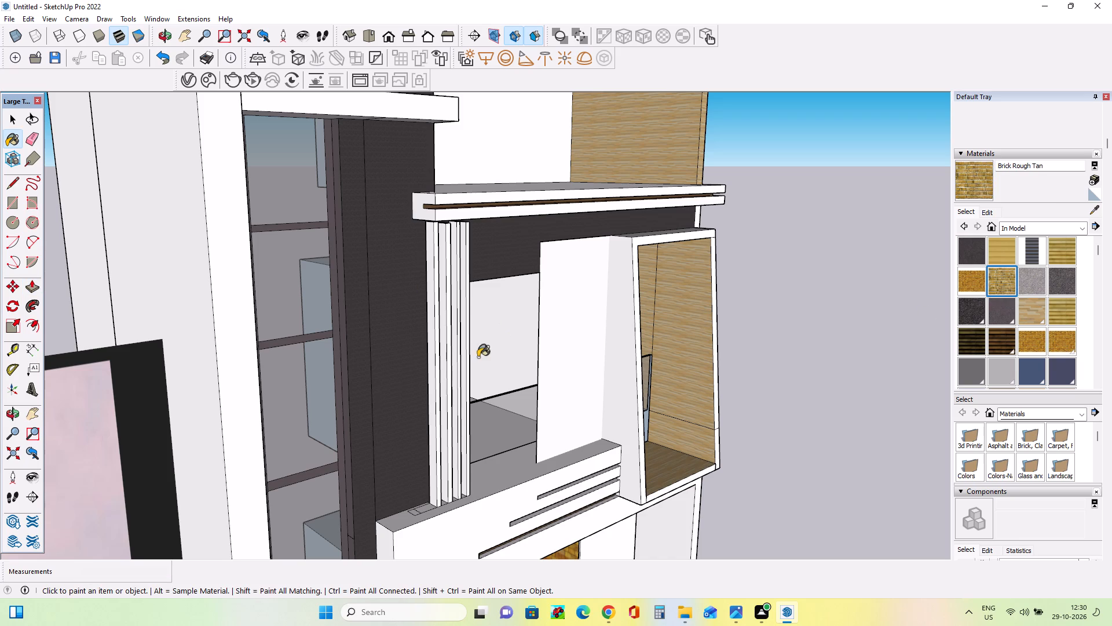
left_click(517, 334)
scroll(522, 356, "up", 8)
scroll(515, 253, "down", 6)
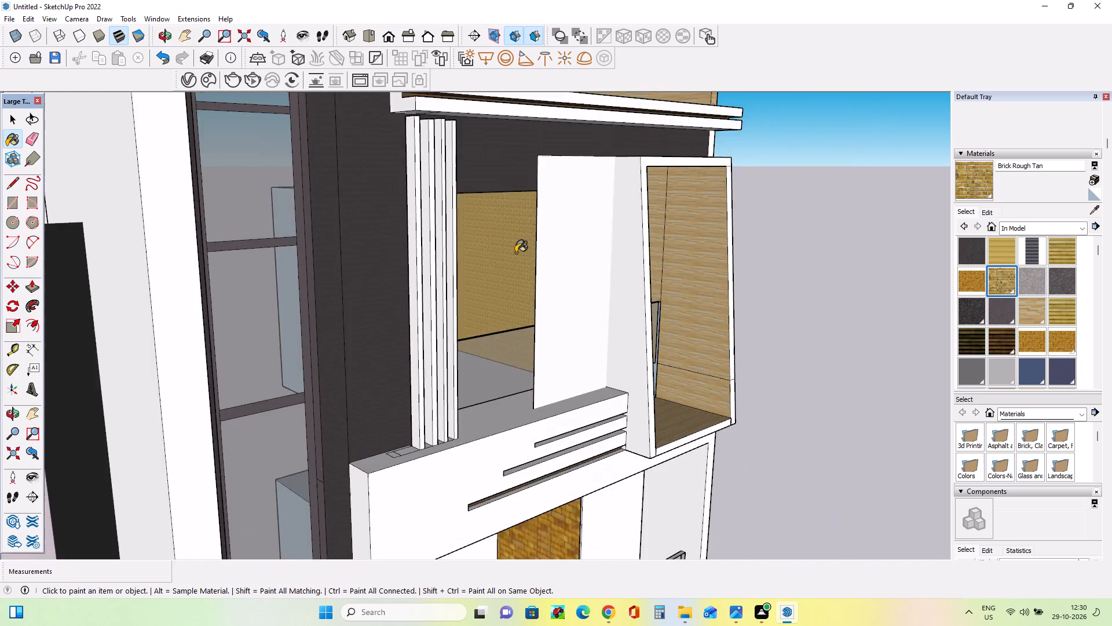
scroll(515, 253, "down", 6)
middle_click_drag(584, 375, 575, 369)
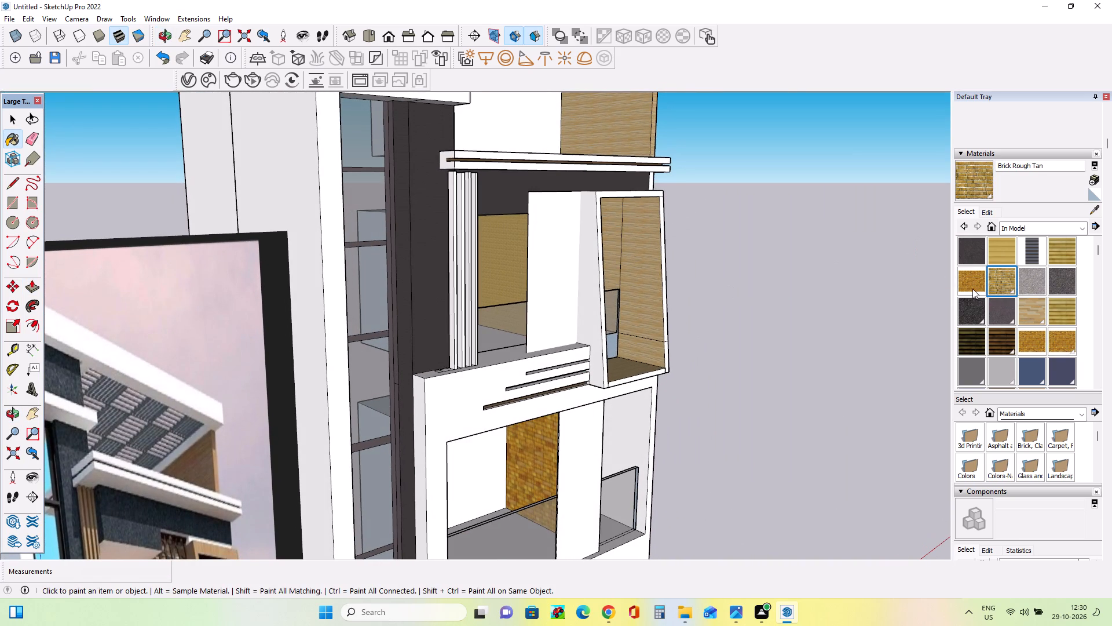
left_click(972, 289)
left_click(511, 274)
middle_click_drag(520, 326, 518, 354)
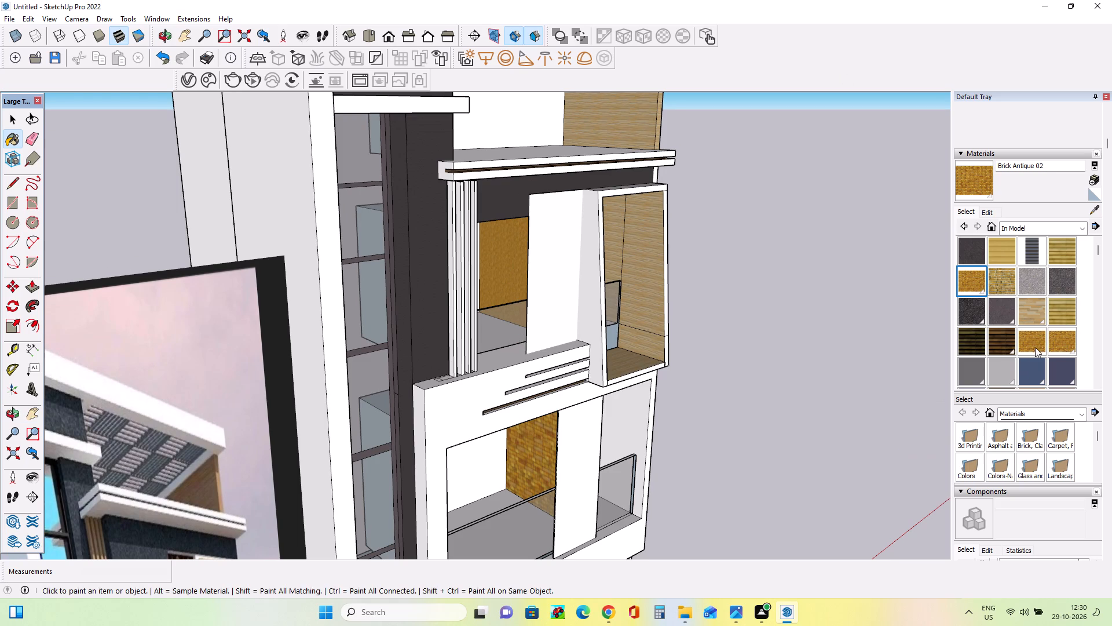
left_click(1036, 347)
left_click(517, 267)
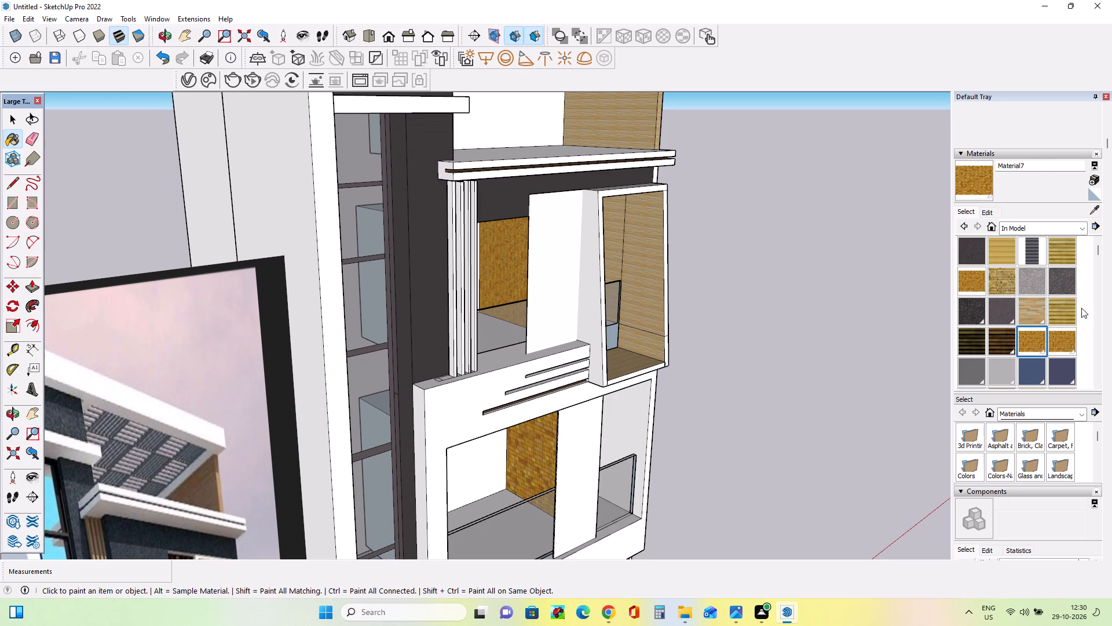
Paint the upper balcony's inner side wall and the back walls of both balconies with the Material8 brick.
left_click(1056, 338)
left_click(499, 272)
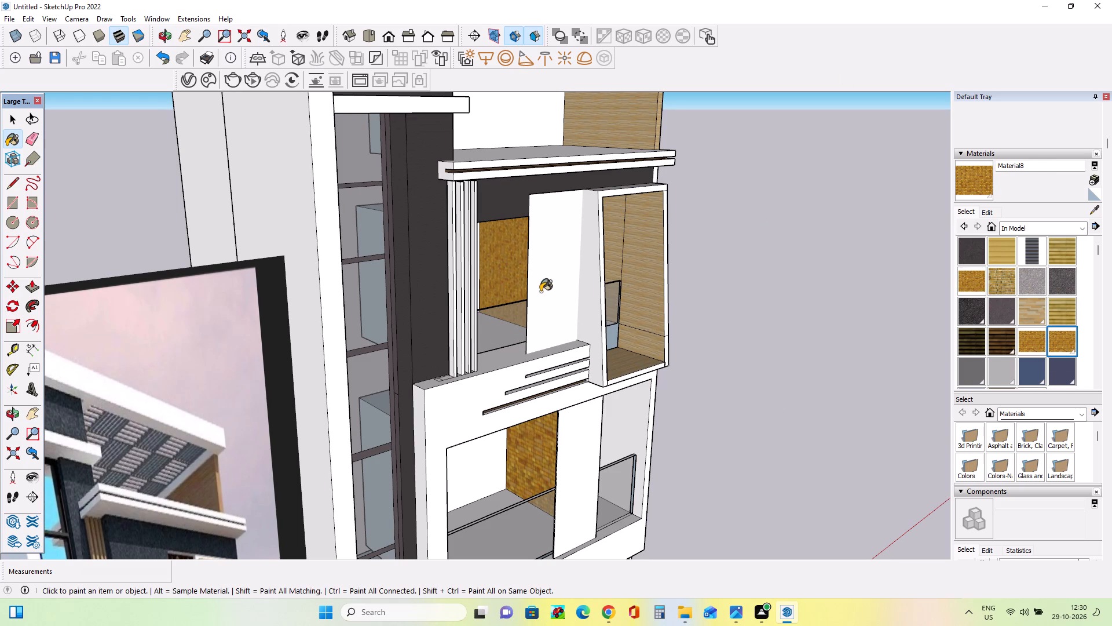
middle_click_drag(455, 252, 441, 239)
scroll(365, 222, "down", 5)
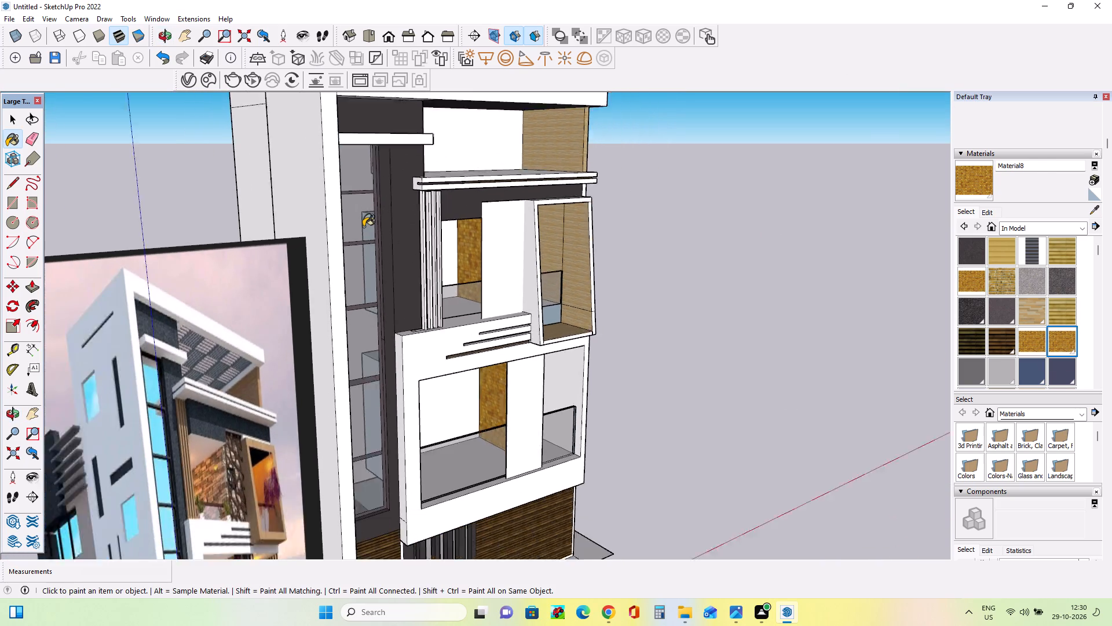
scroll(363, 227, "down", 1)
middle_click_drag(521, 336, 522, 345)
scroll(471, 370, "up", 3)
left_click(427, 382)
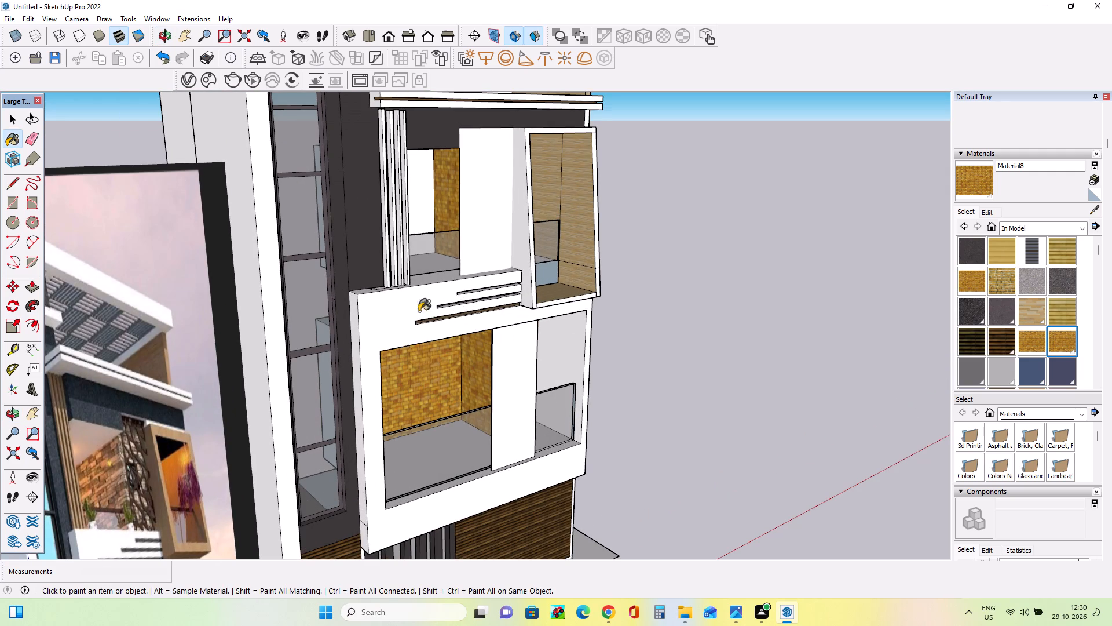
left_click(419, 205)
Compare the whole facade and its brick-clad balconies with the reference image from the front and from below.
scroll(406, 296, "down", 8)
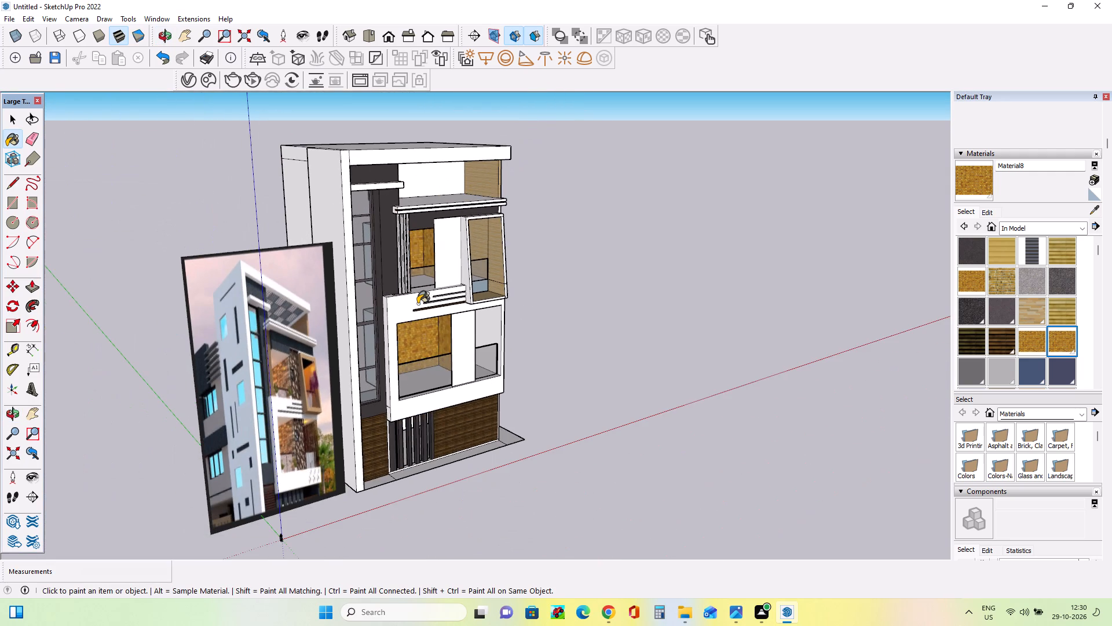
middle_click_drag(481, 329, 453, 206)
scroll(453, 205, "up", 2)
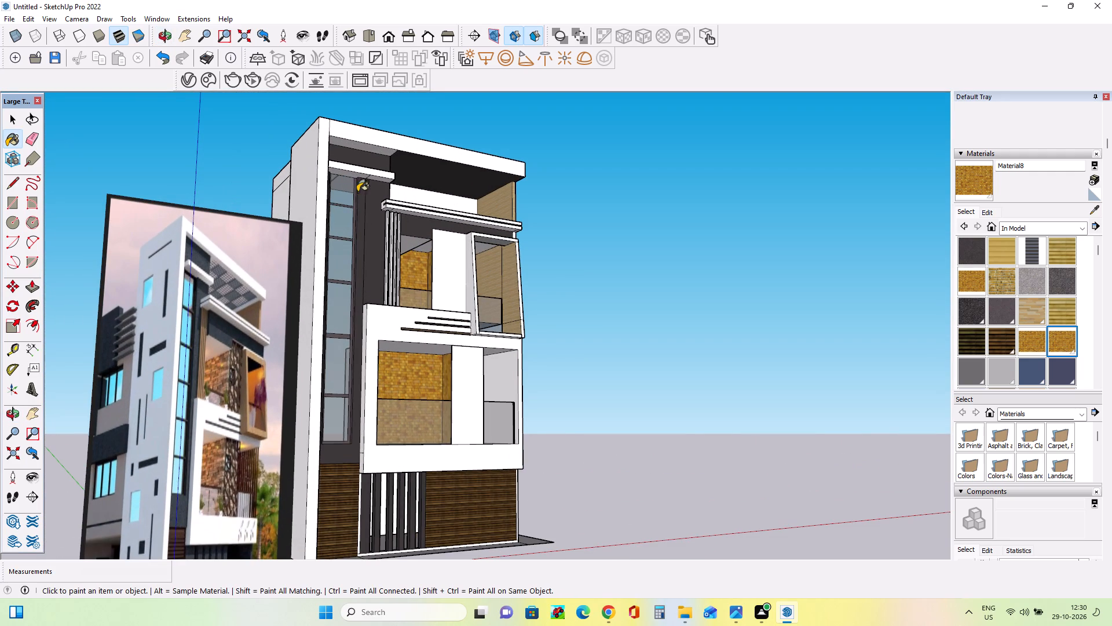
middle_click_drag(459, 236, 459, 236)
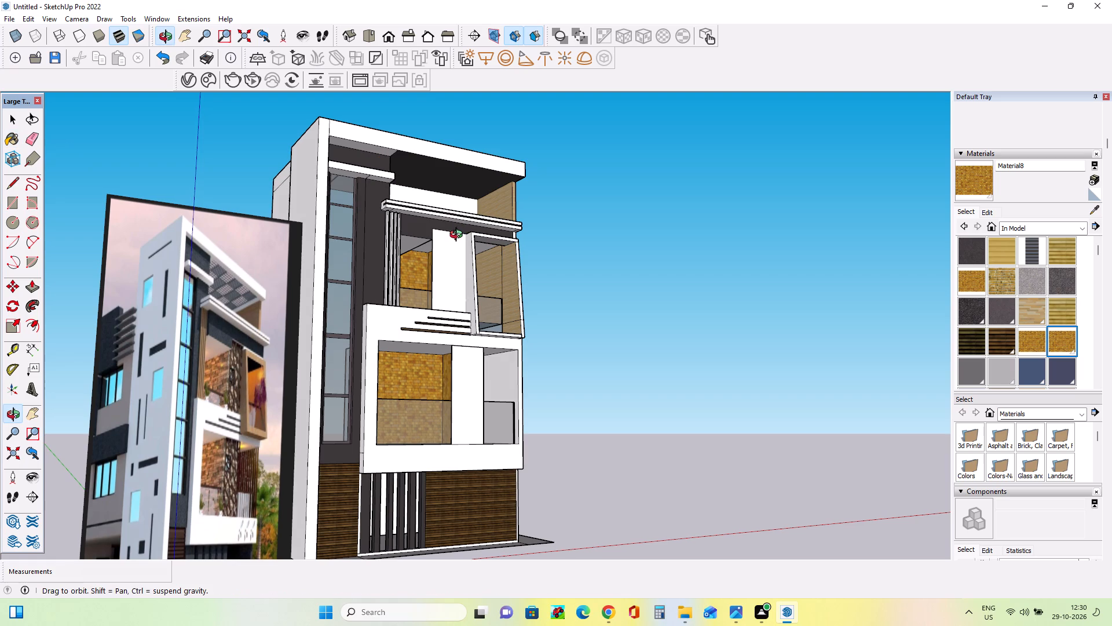
middle_click_drag(459, 236, 456, 245)
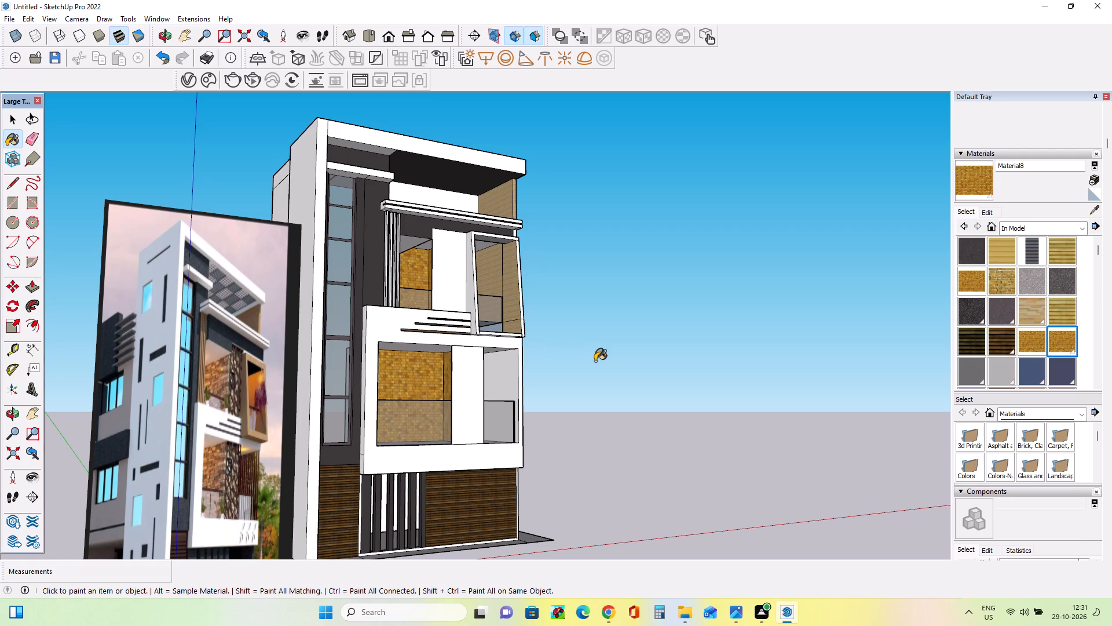
scroll(126, 43, "left", 1)
scroll(329, 298, "up", 3)
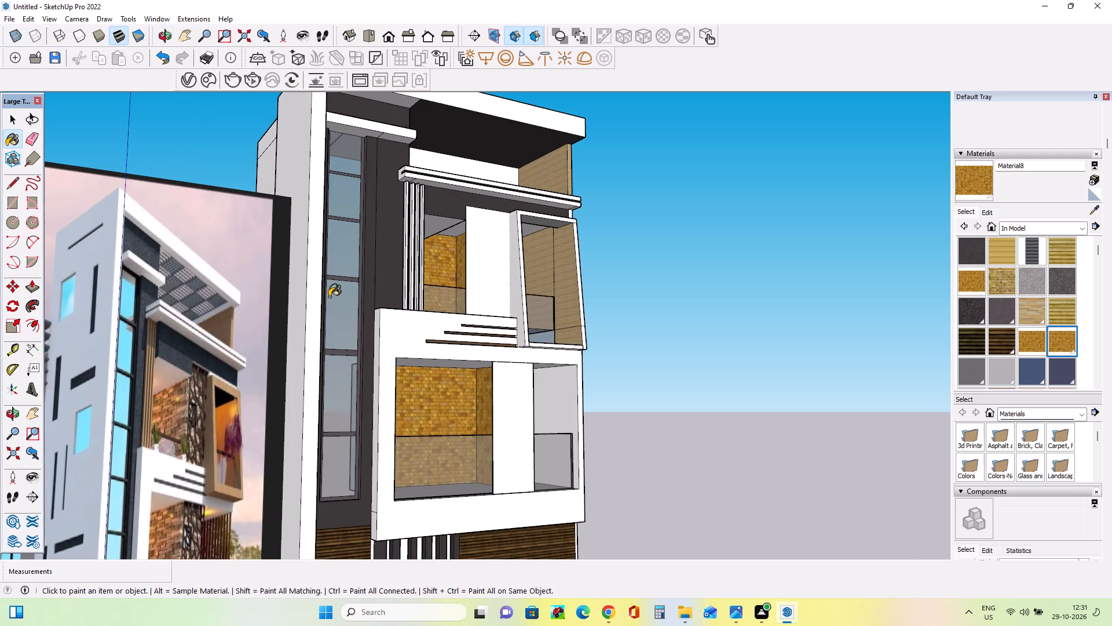
scroll(357, 247, "down", 3)
middle_click_drag(449, 284, 433, 313)
Paint the front faces of the four vertical slats beside the upper balcony with the light wood Material3.
scroll(394, 278, "up", 4)
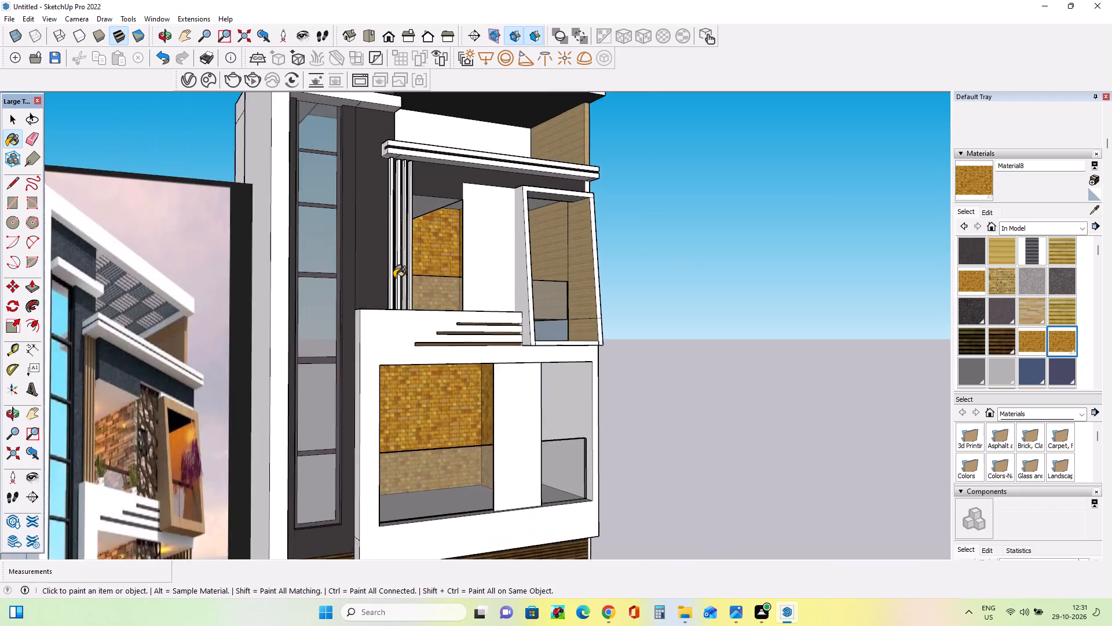
scroll(394, 278, "up", 4)
middle_click_drag(429, 289, 383, 292)
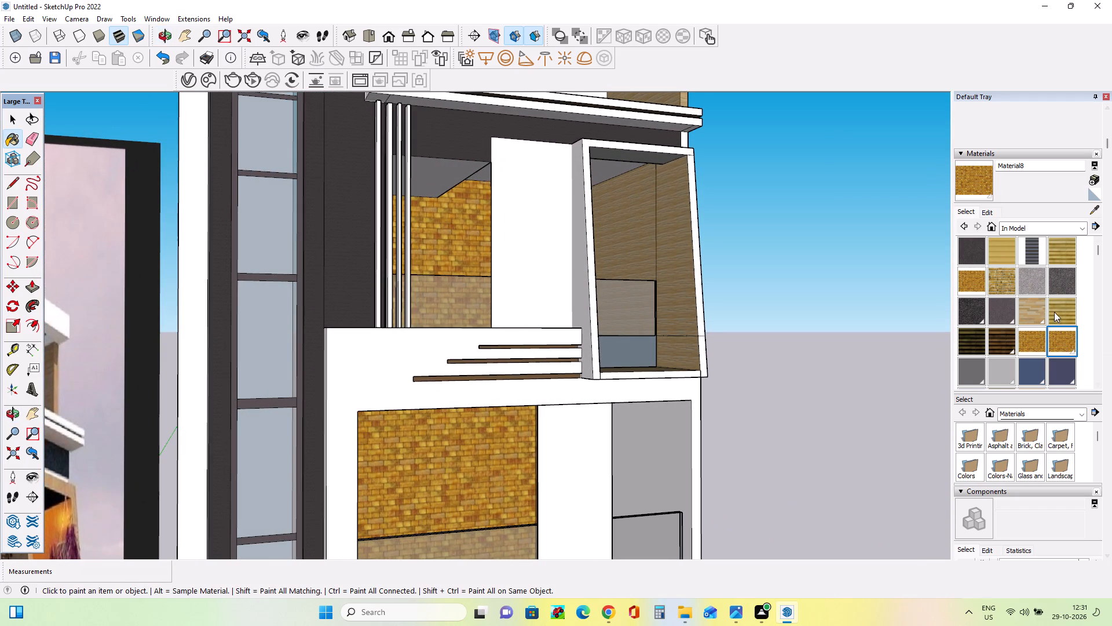
scroll(1029, 314, "down", 2)
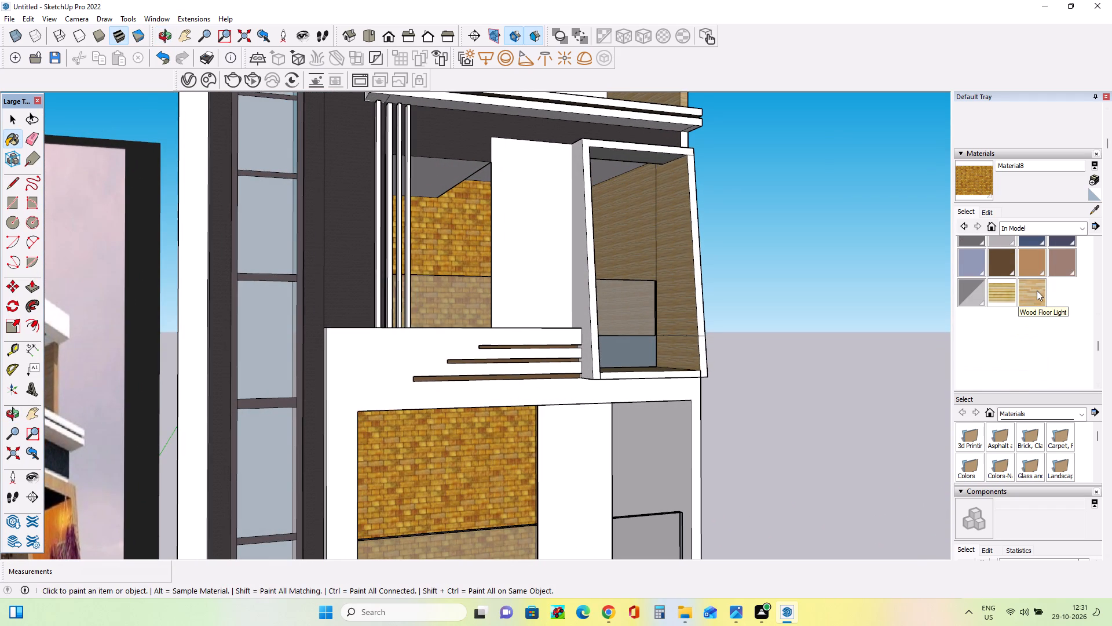
left_click(1037, 290)
scroll(1010, 343, "down", 1)
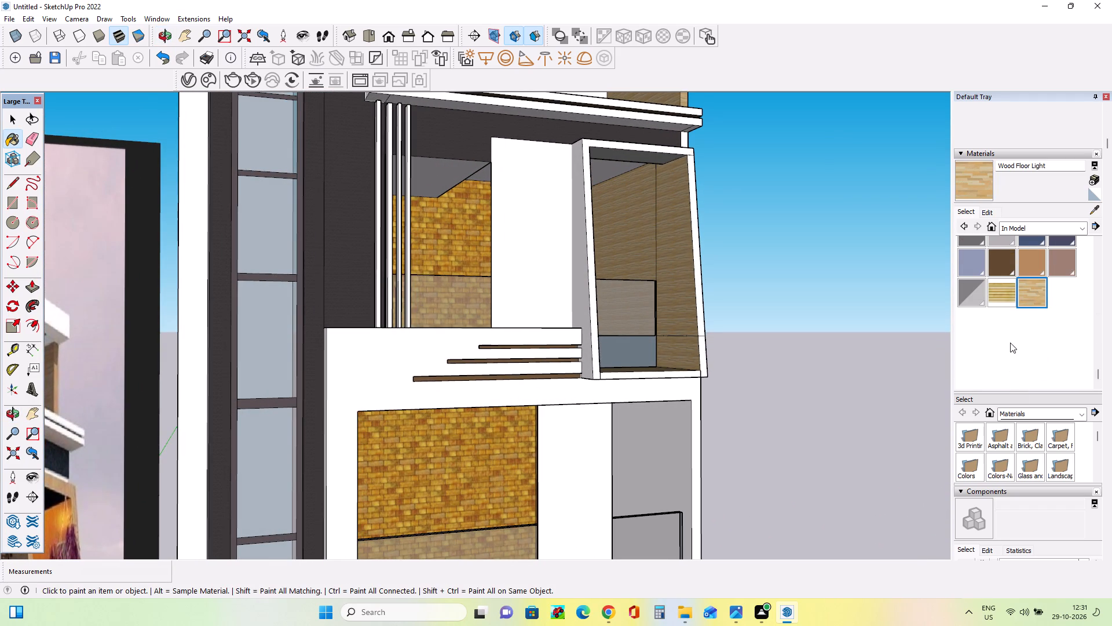
scroll(1010, 341, "up", 3)
left_click(1031, 307)
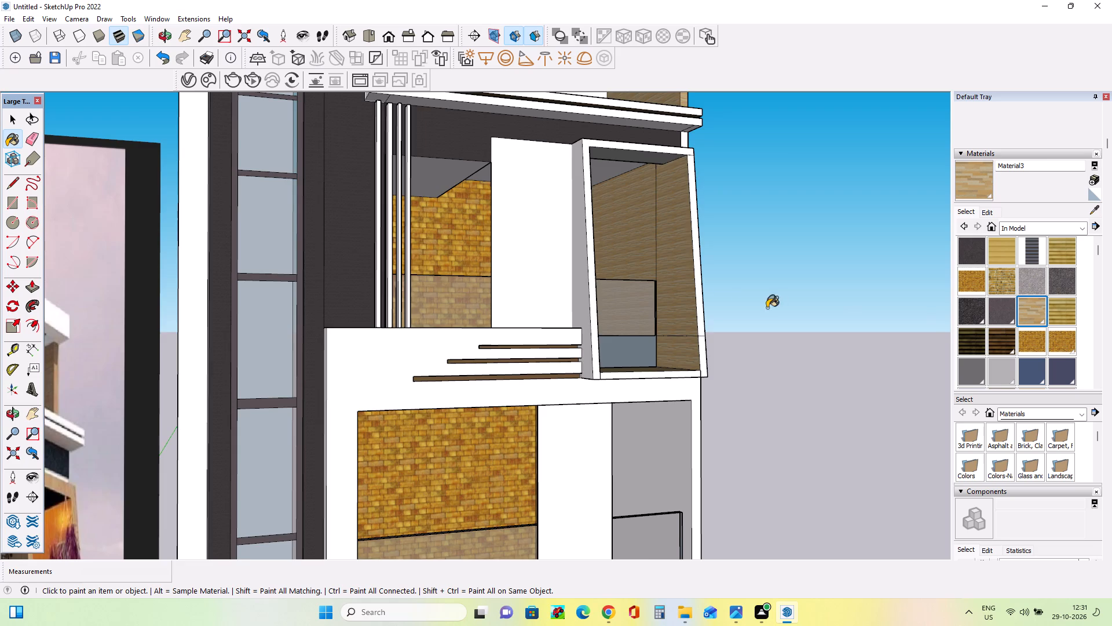
scroll(725, 295, "down", 3)
middle_click_drag(516, 303, 433, 334)
scroll(437, 297, "up", 10)
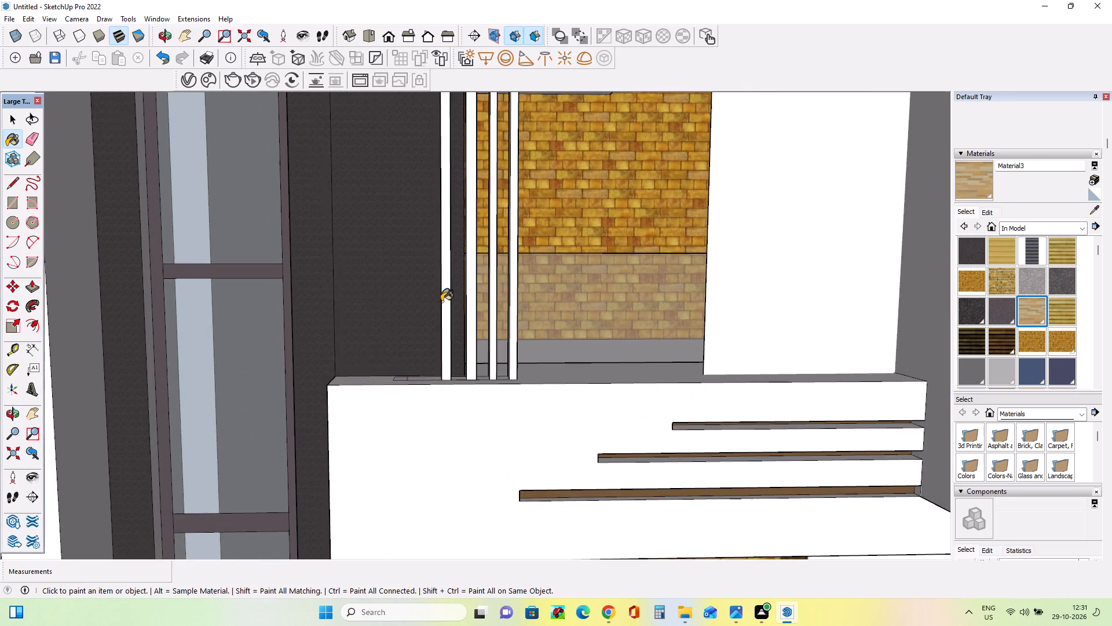
scroll(441, 301, "up", 1)
left_click(444, 302)
left_click(476, 299)
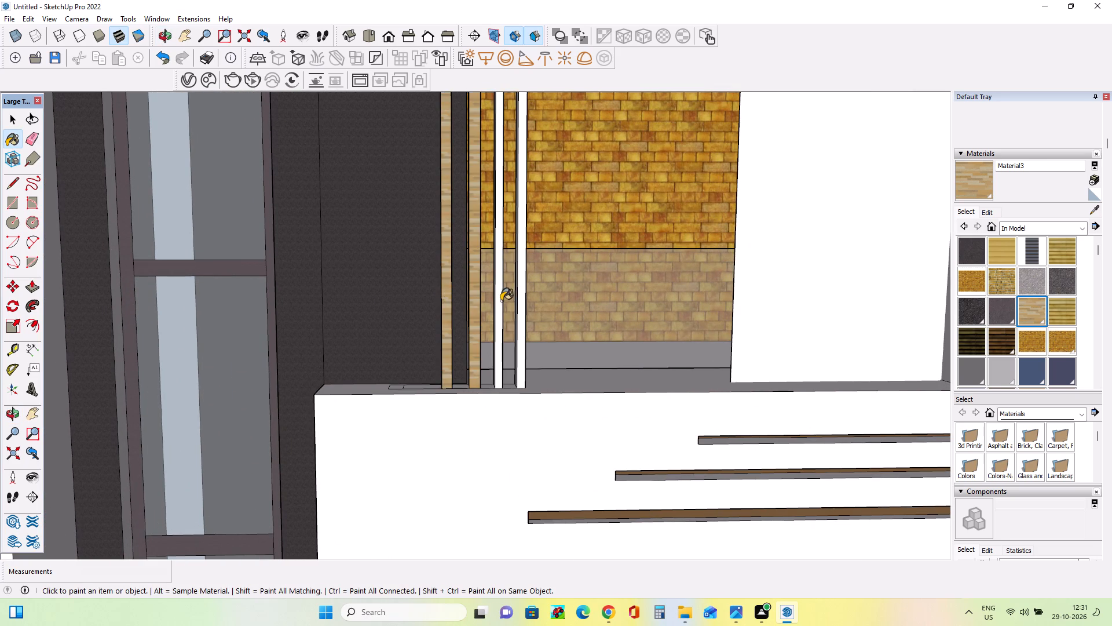
left_click(499, 300)
left_click(521, 312)
Compare the whole facade, including the wood-painted slats, with the reference image from the front and slightly above.
scroll(524, 355, "down", 5)
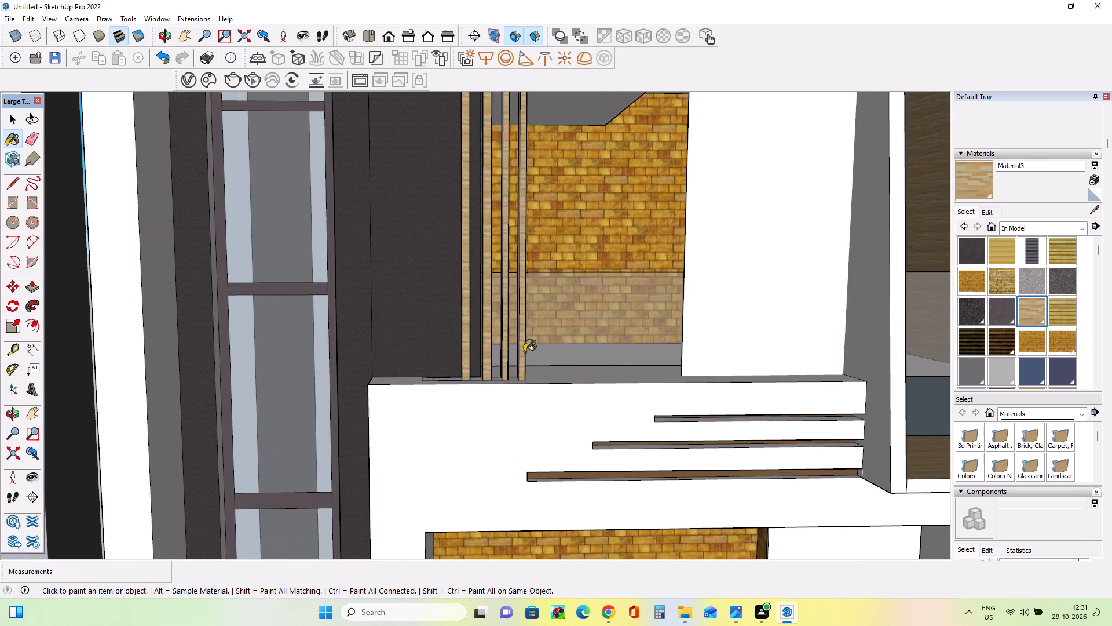
scroll(524, 352, "down", 12)
middle_click_drag(595, 361, 630, 410)
middle_click_drag(542, 405, 547, 325)
middle_click_drag(526, 329, 530, 334)
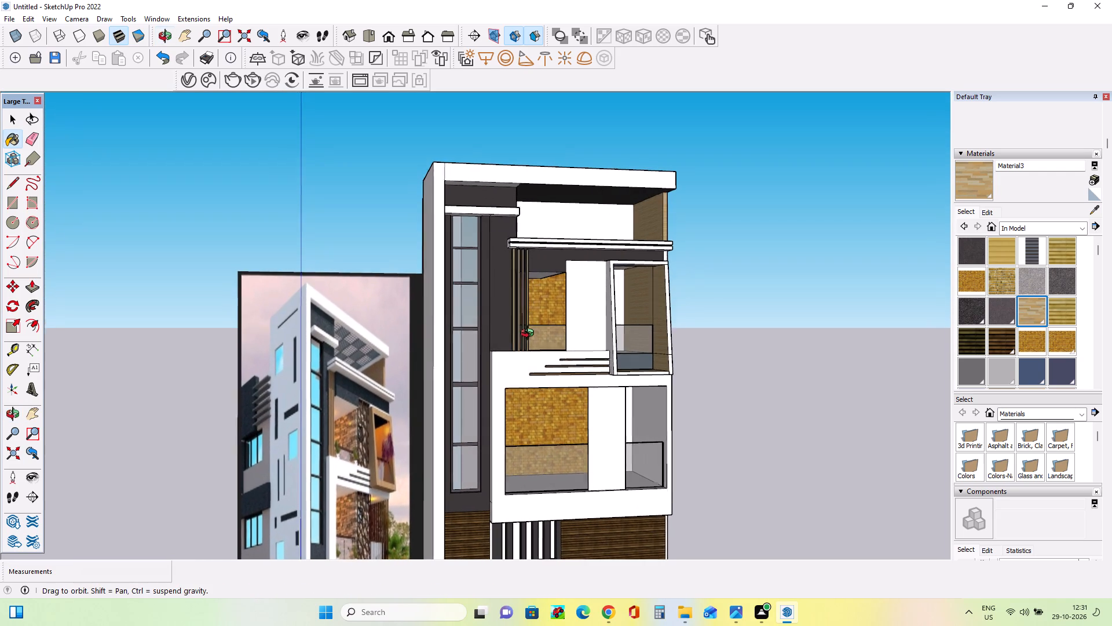
middle_click_drag(530, 334, 531, 347)
scroll(467, 396, "down", 2)
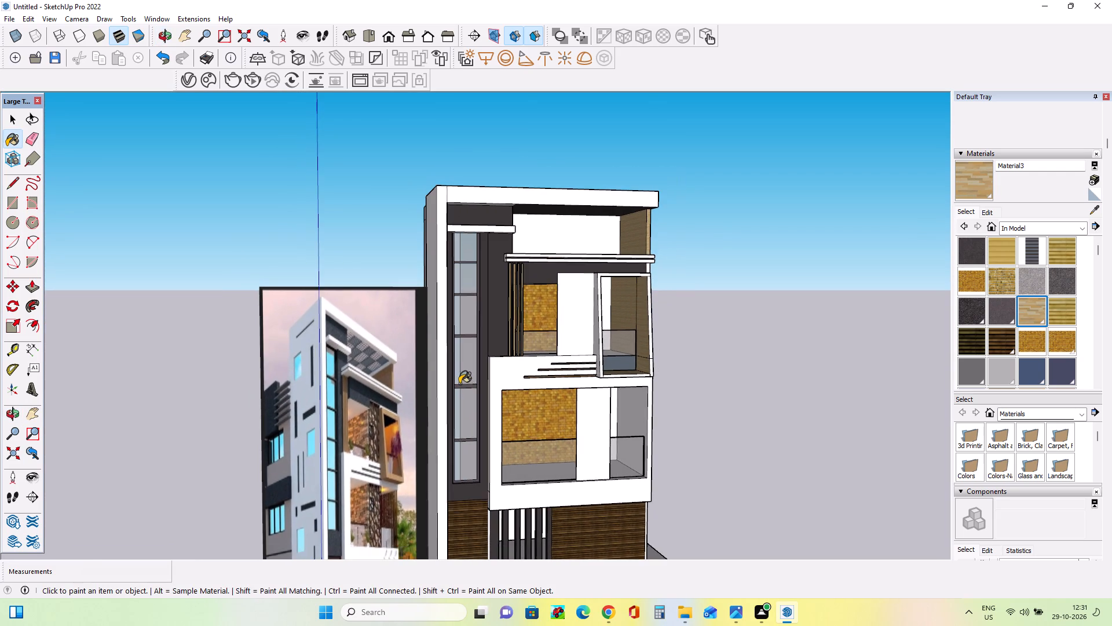
scroll(459, 383, "down", 3)
middle_click_drag(577, 441, 573, 417)
scroll(557, 468, "up", 3)
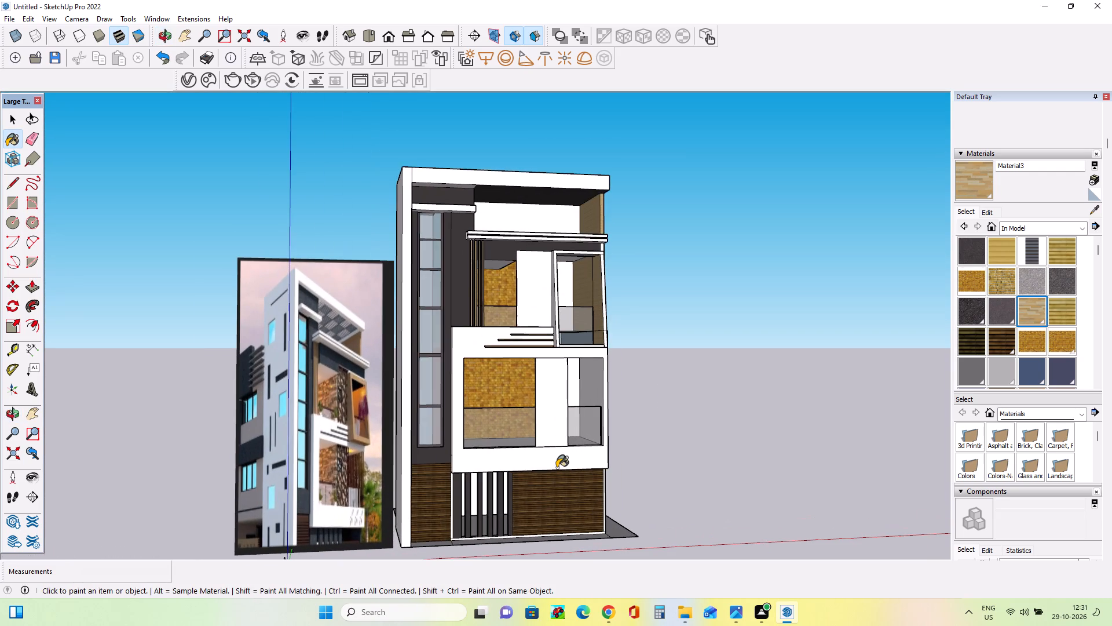
scroll(557, 468, "up", 1)
middle_click_drag(555, 464, 555, 459)
scroll(511, 403, "down", 2)
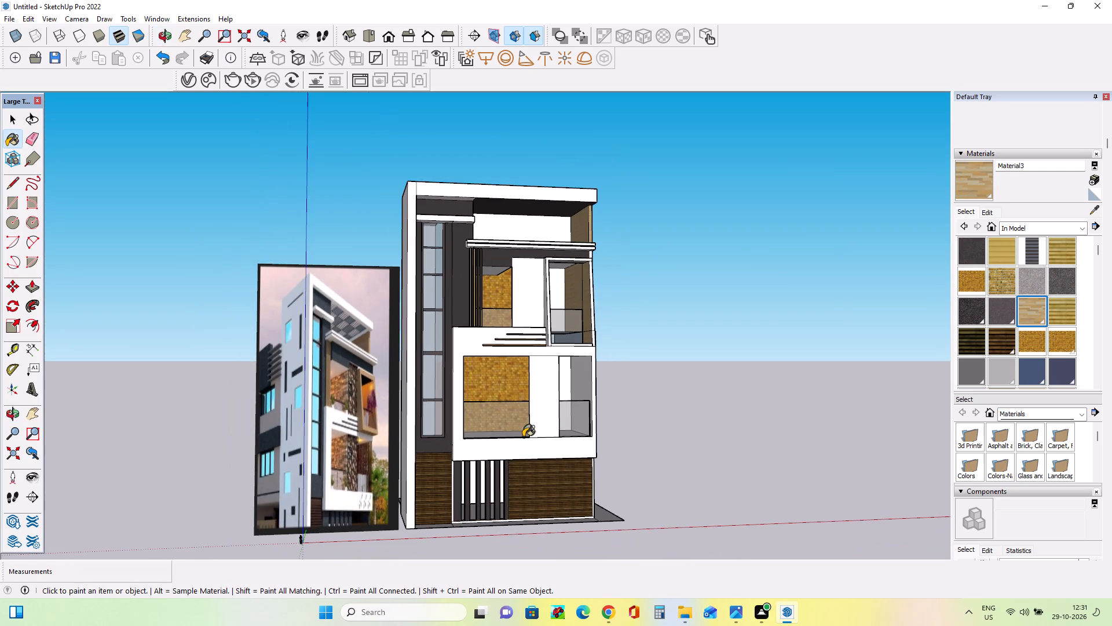
middle_click_drag(523, 438, 523, 432)
scroll(460, 397, "up", 1)
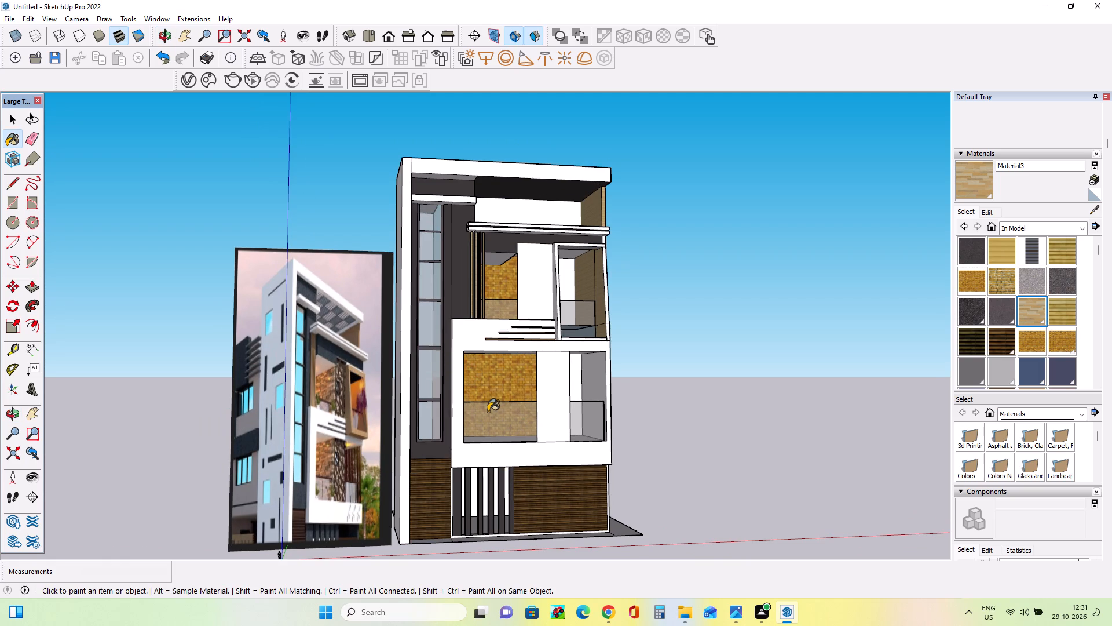
middle_click_drag(533, 398, 554, 399)
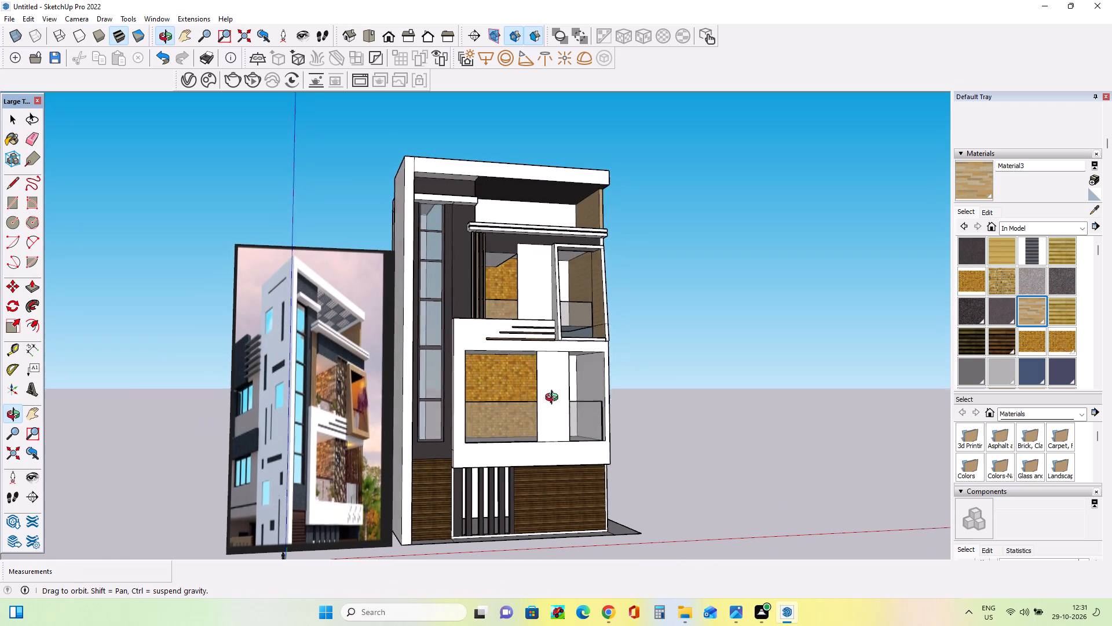
middle_click_drag(554, 399, 501, 426)
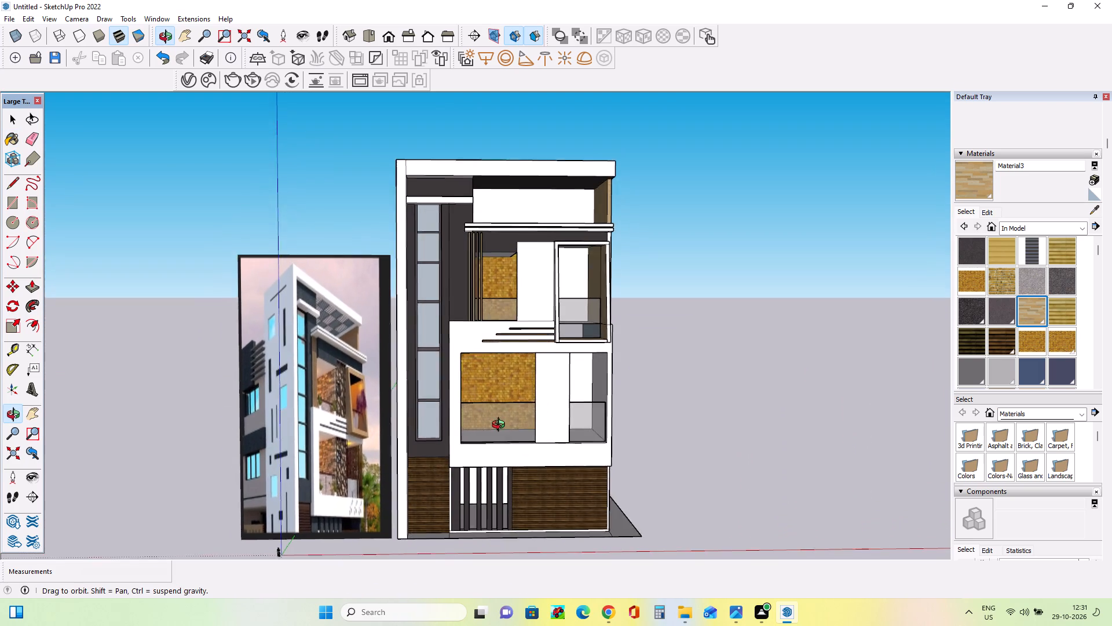
middle_click_drag(501, 426, 533, 476)
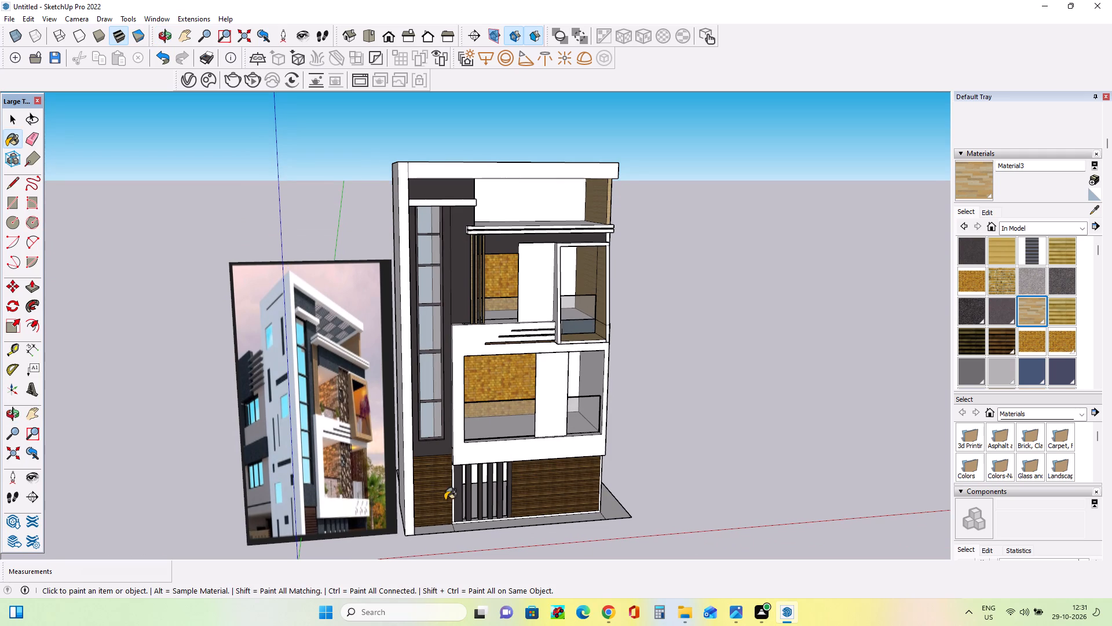
middle_click_drag(578, 453, 626, 446)
Examine the lower balcony and ground-floor area in the reference image and compare them with the model.
scroll(559, 369, "up", 5)
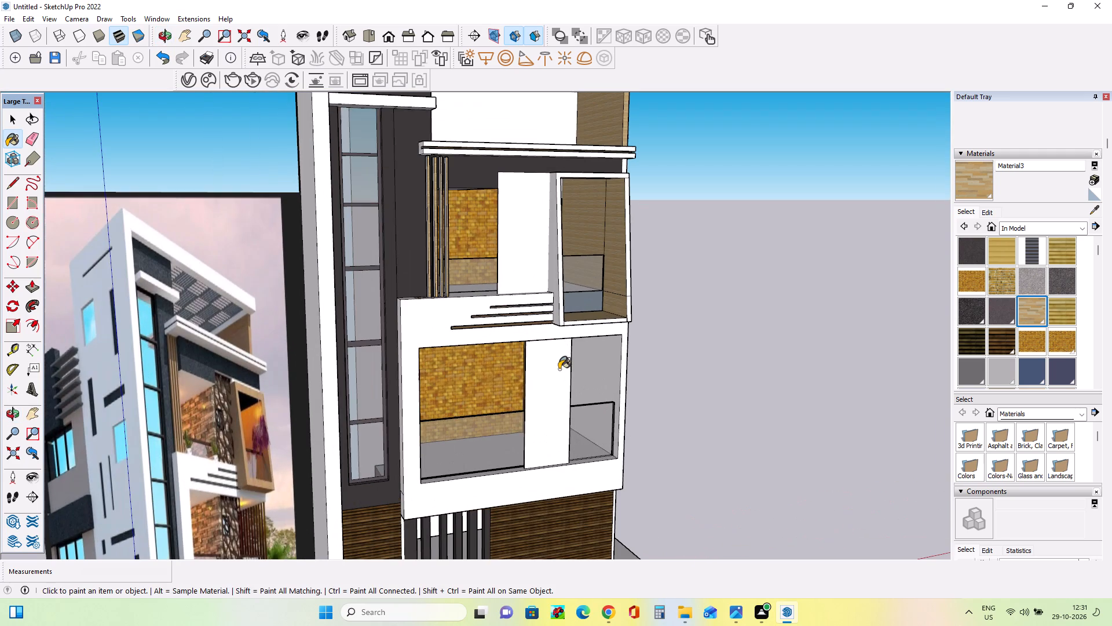
scroll(184, 497, "down", 9)
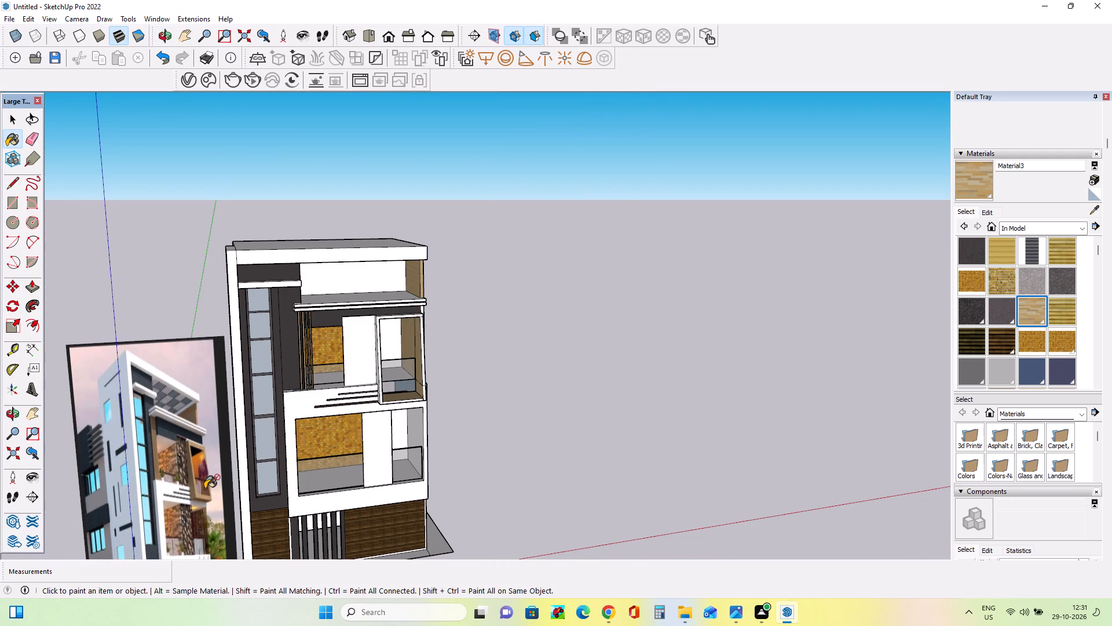
scroll(204, 503, "down", 10)
scroll(189, 538, "up", 9)
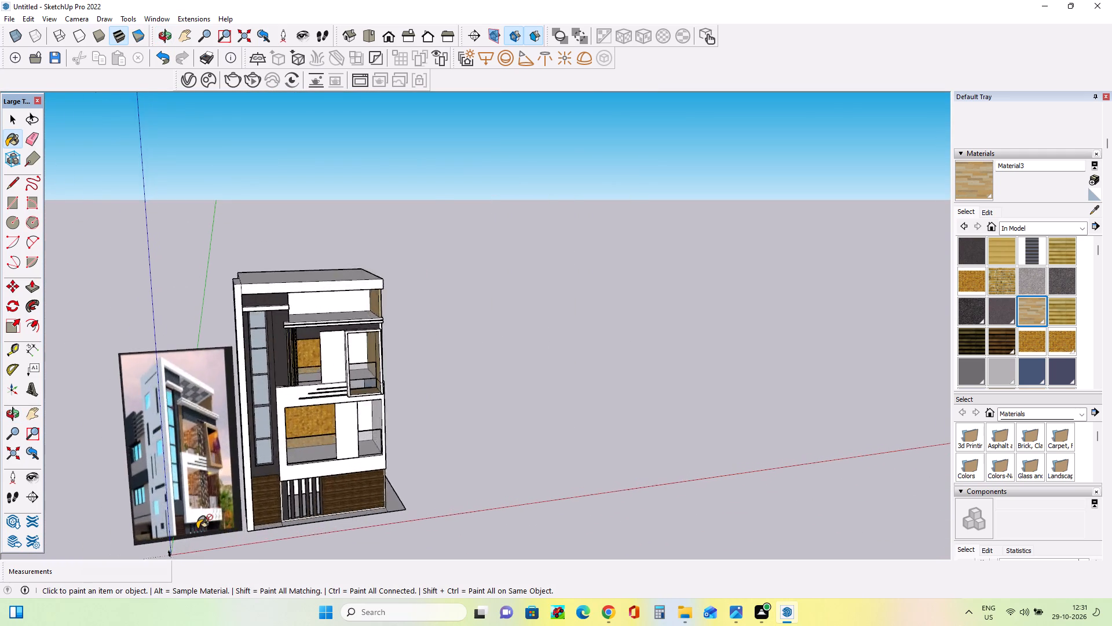
scroll(199, 528, "up", 13)
middle_click_drag(209, 515, 216, 514)
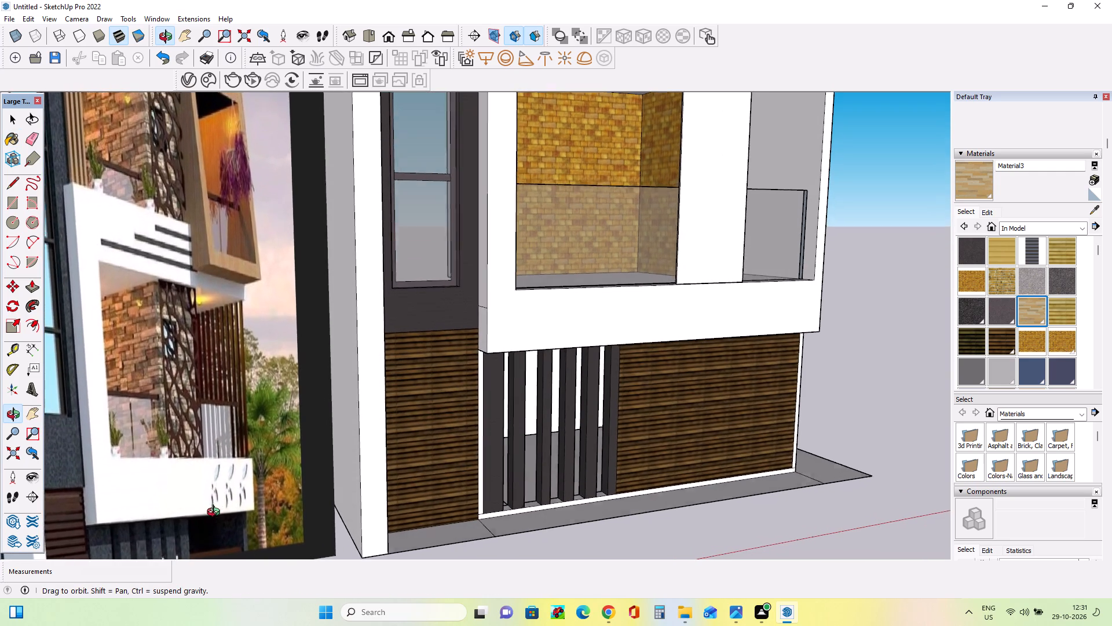
middle_click_drag(216, 514, 215, 514)
scroll(170, 471, "down", 8)
Compare the facade's overall form and roof overhang with the reference image from ground level and from below.
middle_click_drag(662, 452, 650, 459)
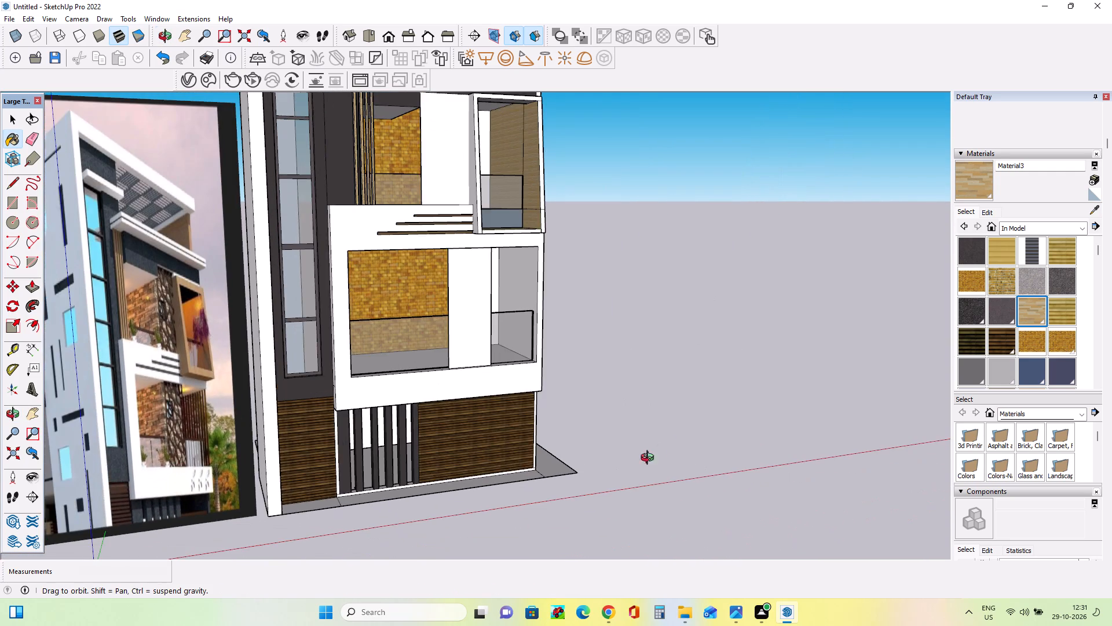
middle_click_drag(650, 459, 652, 424)
scroll(652, 424, "down", 3)
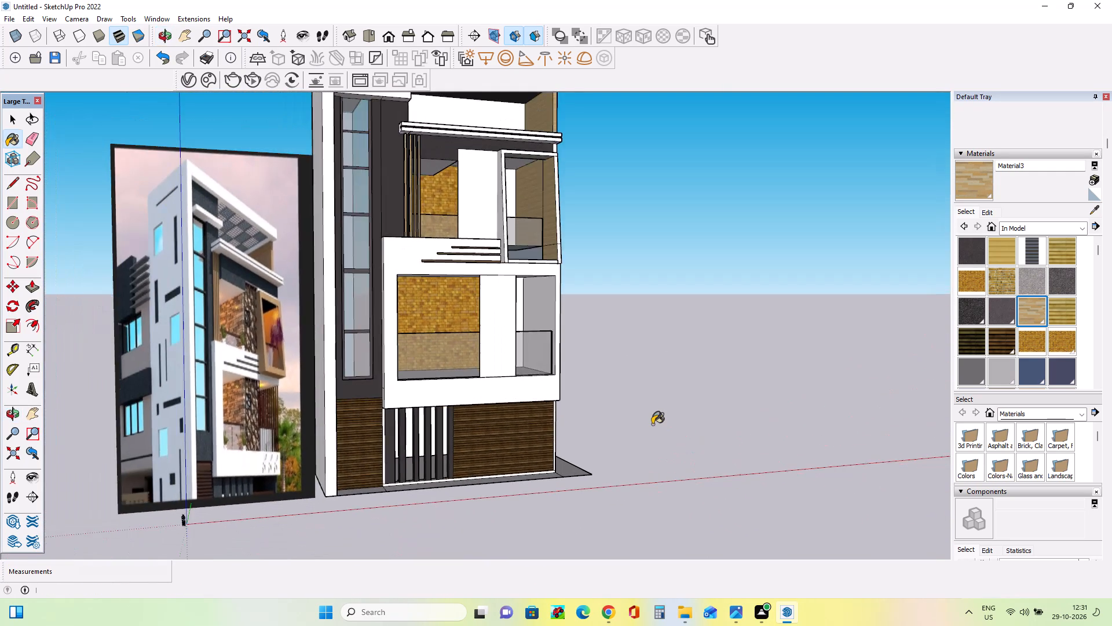
middle_click_drag(671, 425, 648, 461)
scroll(648, 461, "down", 2)
middle_click_drag(654, 453, 698, 408)
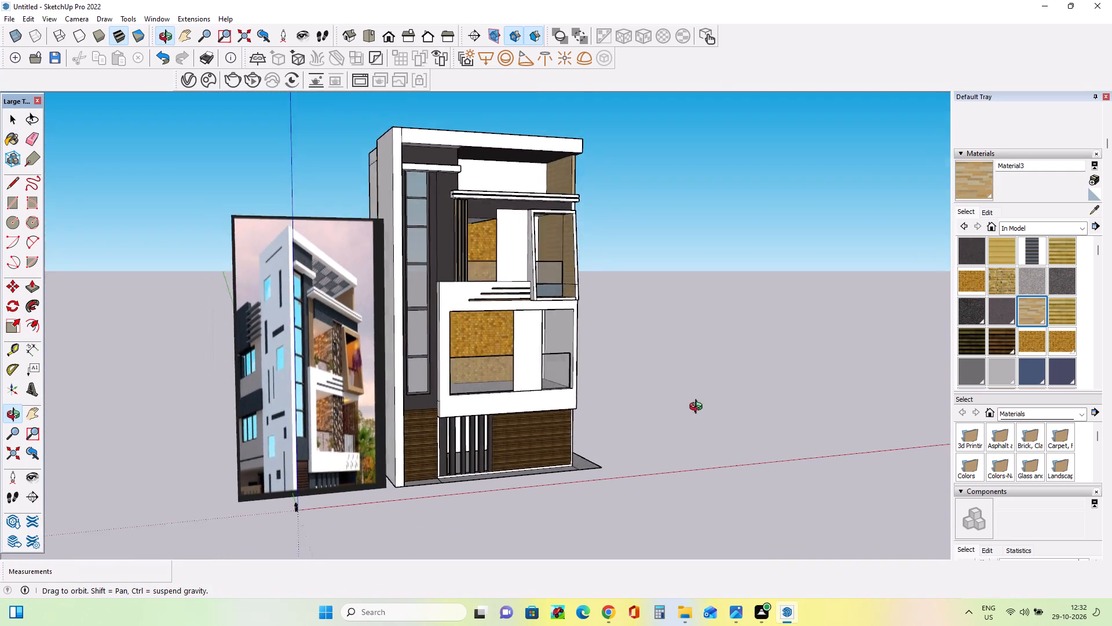
middle_click_drag(698, 408, 721, 295)
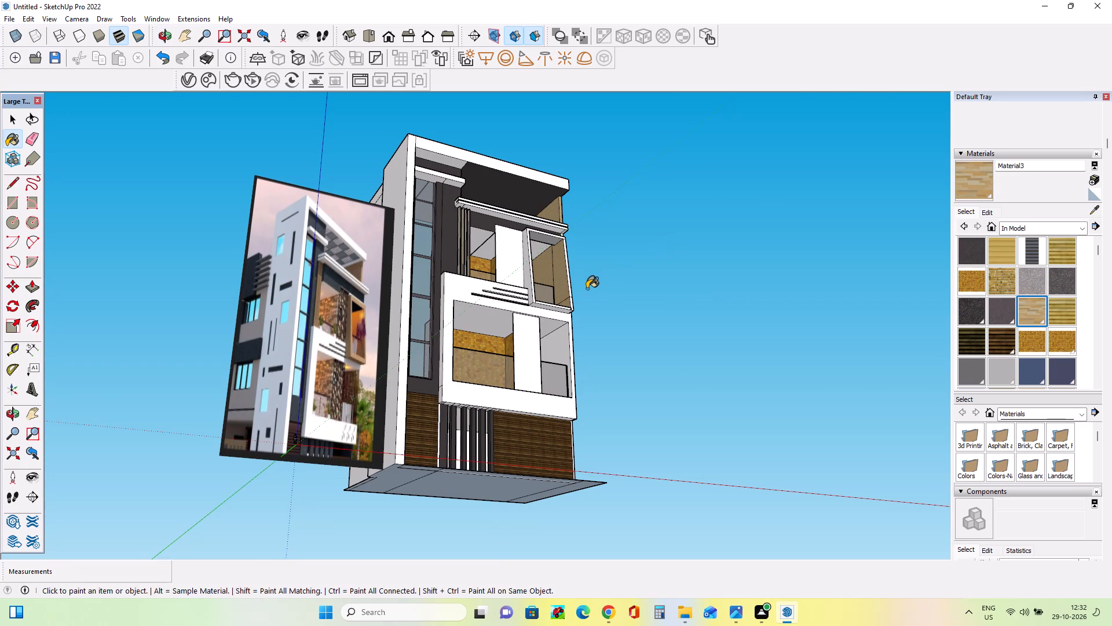
scroll(587, 289, "up", 6)
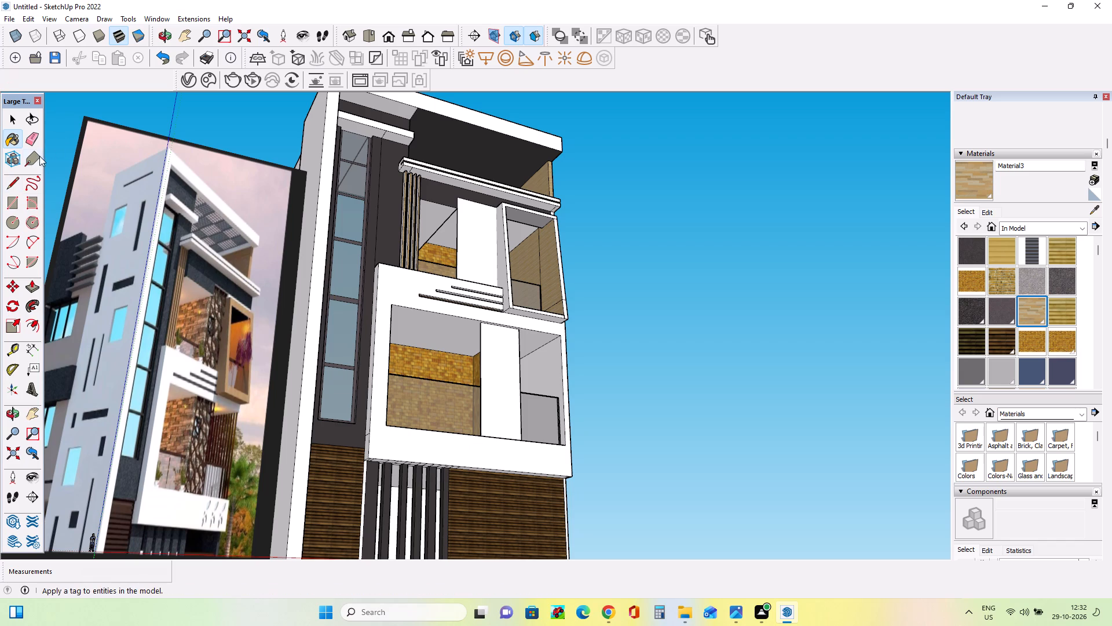
scroll(156, 326, "right", 1)
scroll(156, 326, "left", 2)
scroll(153, 318, "down", 1)
scroll(153, 318, "left", 1)
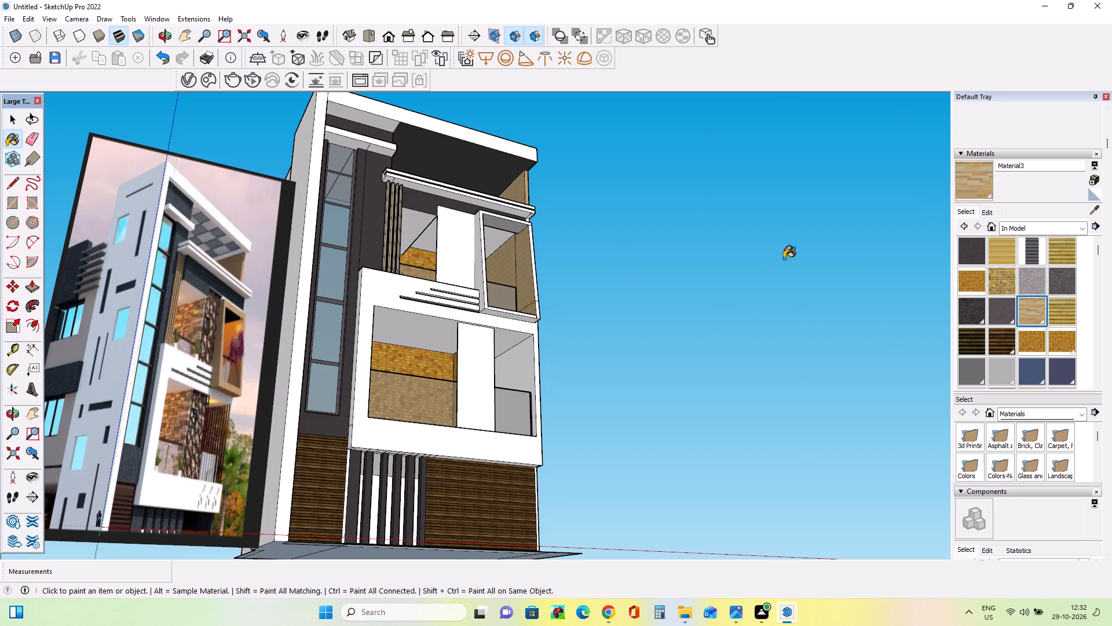
middle_click_drag(613, 353, 623, 362)
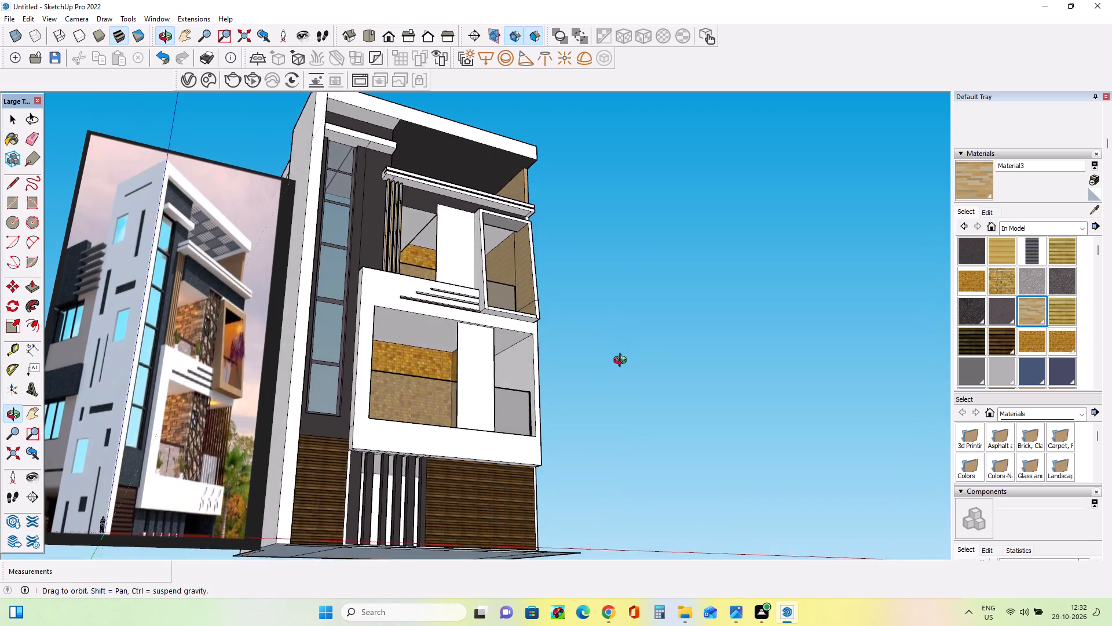
middle_click_drag(623, 362, 644, 378)
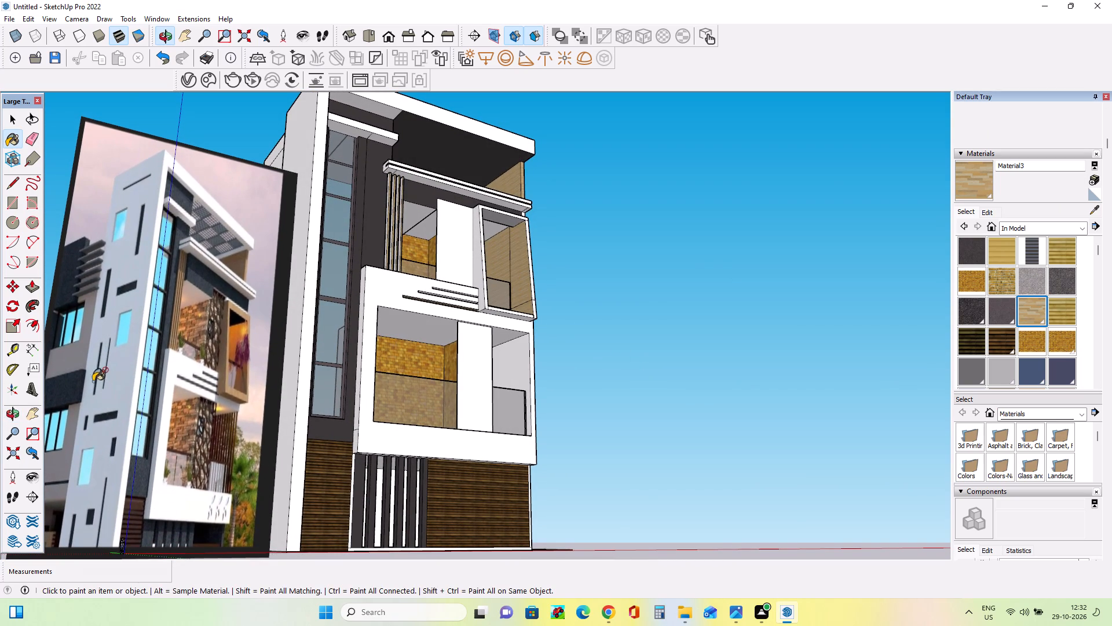
Compare the balconies, vertical slats and tall window strip with the reference image from low front and angled viewpoints.
left_click(30, 411)
left_click_drag(220, 372, 226, 406)
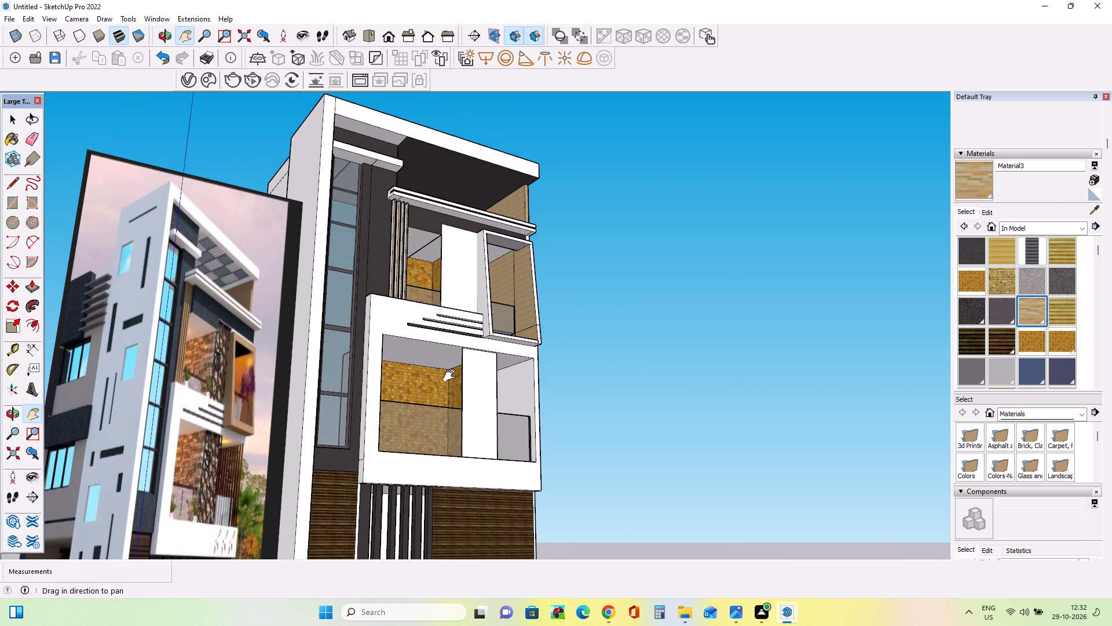
middle_click_drag(480, 366, 471, 351)
scroll(431, 304, "up", 1)
middle_click_drag(441, 309, 464, 324)
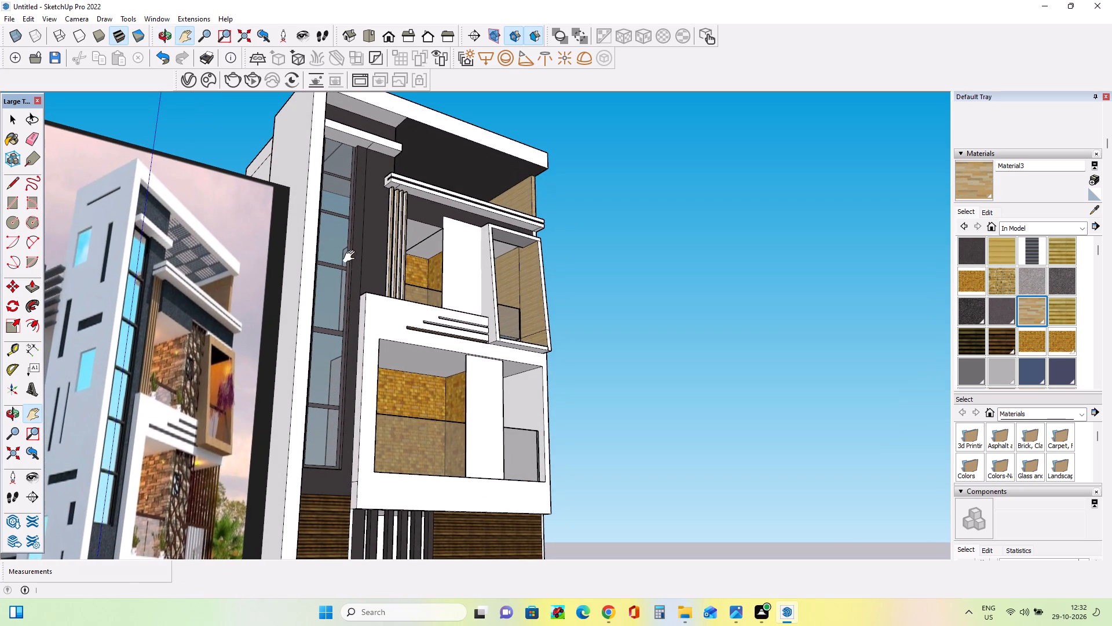
left_click_drag(381, 284, 364, 260)
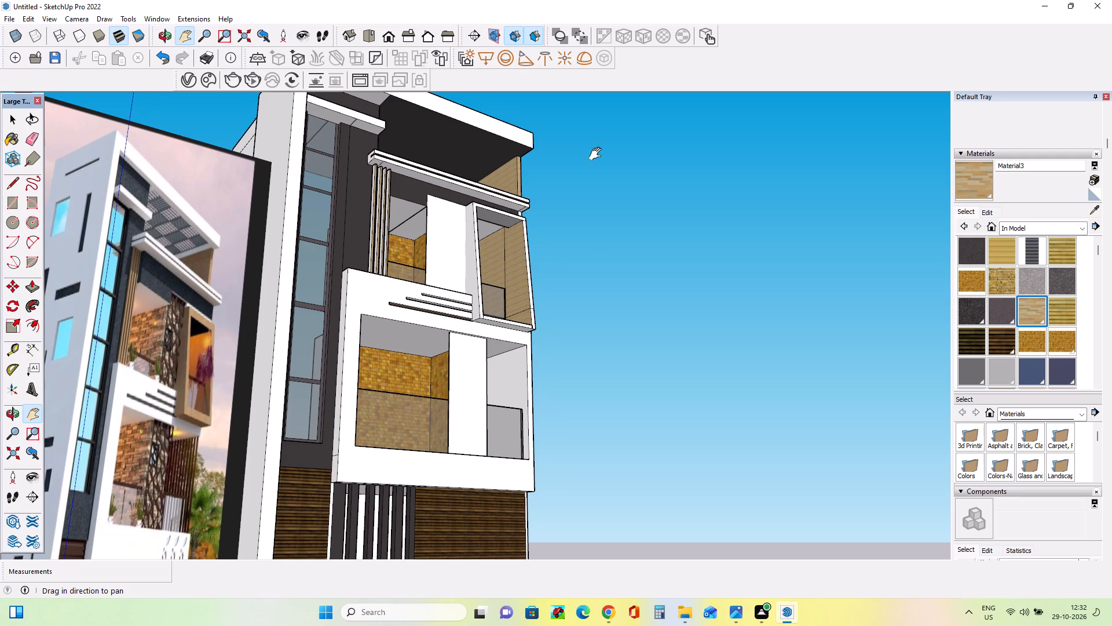
middle_click_drag(179, 292, 169, 300)
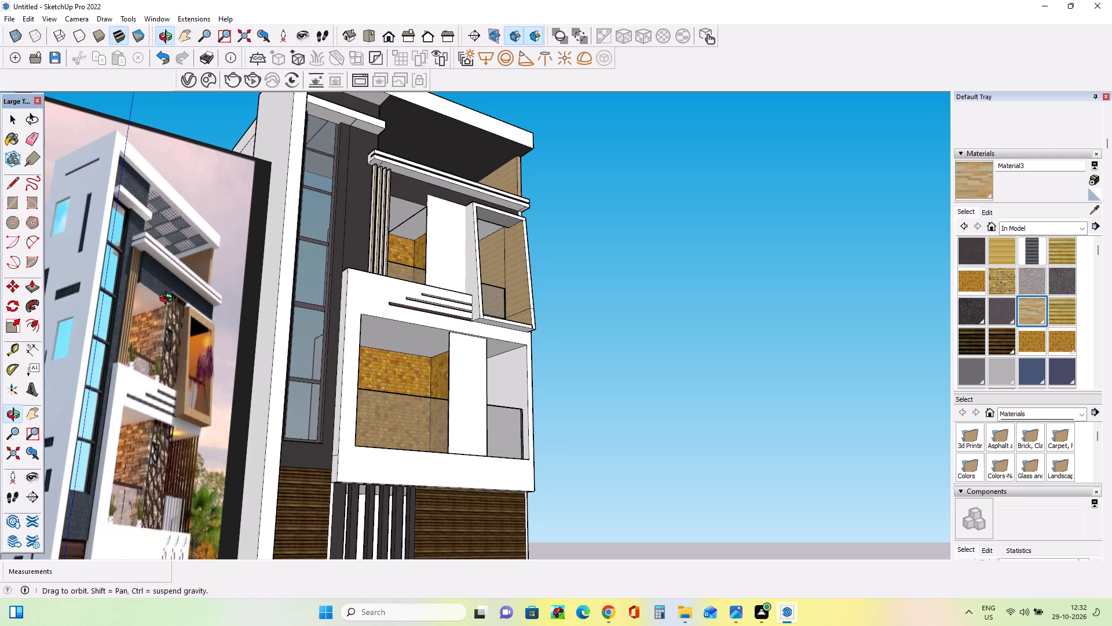
middle_click_drag(169, 300, 144, 320)
scroll(222, 289, "down", 3)
middle_click_drag(450, 293, 456, 337)
scroll(381, 295, "up", 2)
middle_click_drag(376, 297, 327, 274)
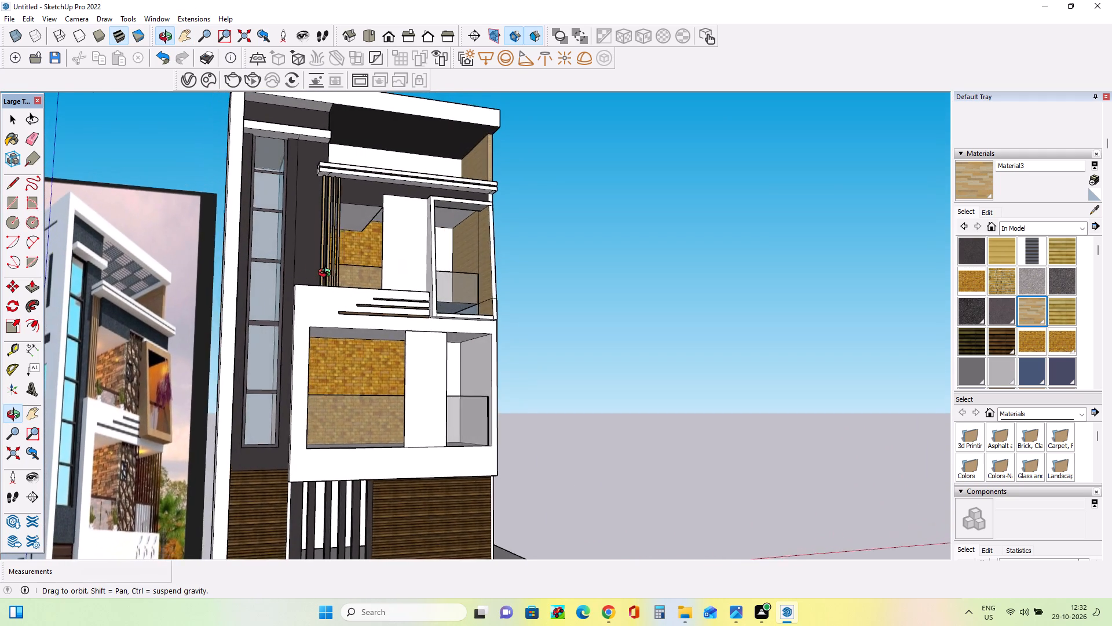
middle_click_drag(327, 274, 295, 270)
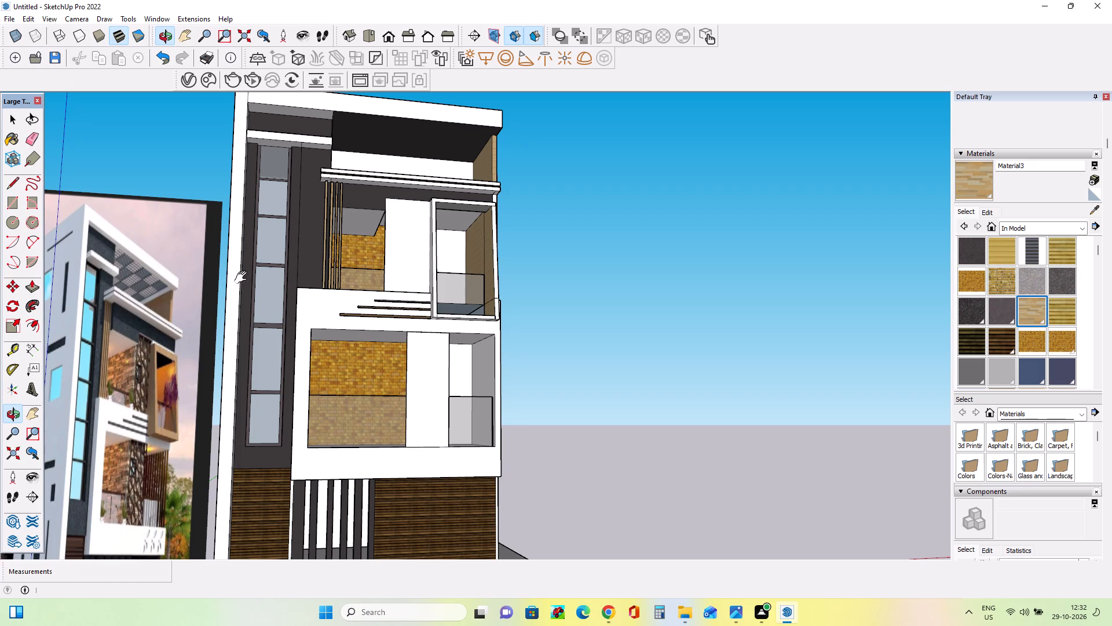
middle_click_drag(277, 286, 280, 261)
scroll(277, 286, "up", 1)
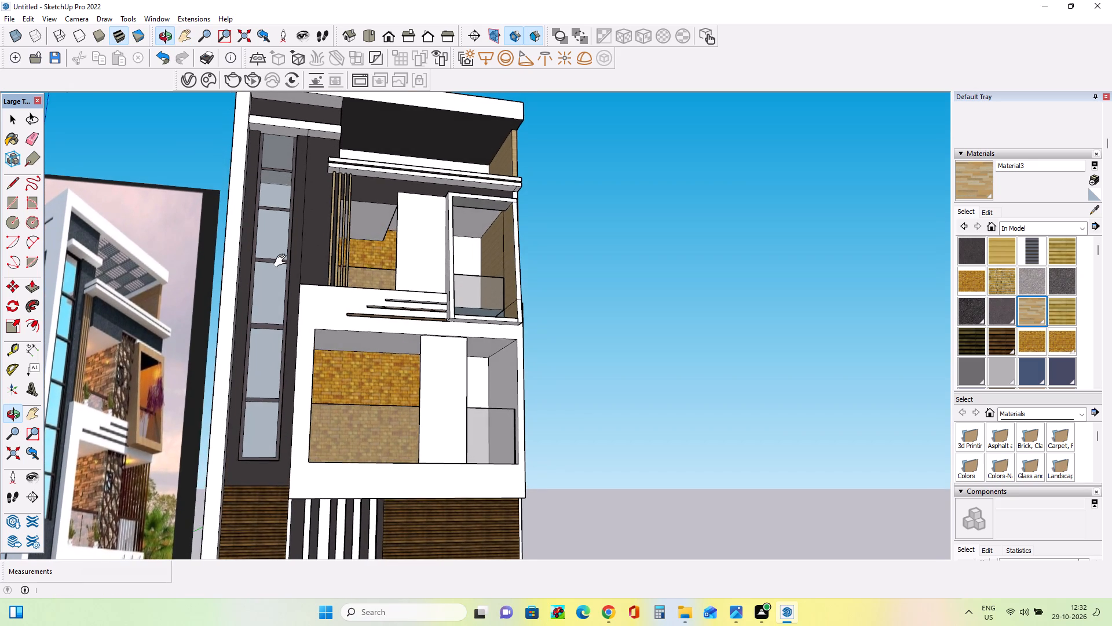
scroll(283, 261, "down", 2)
middle_click(283, 261)
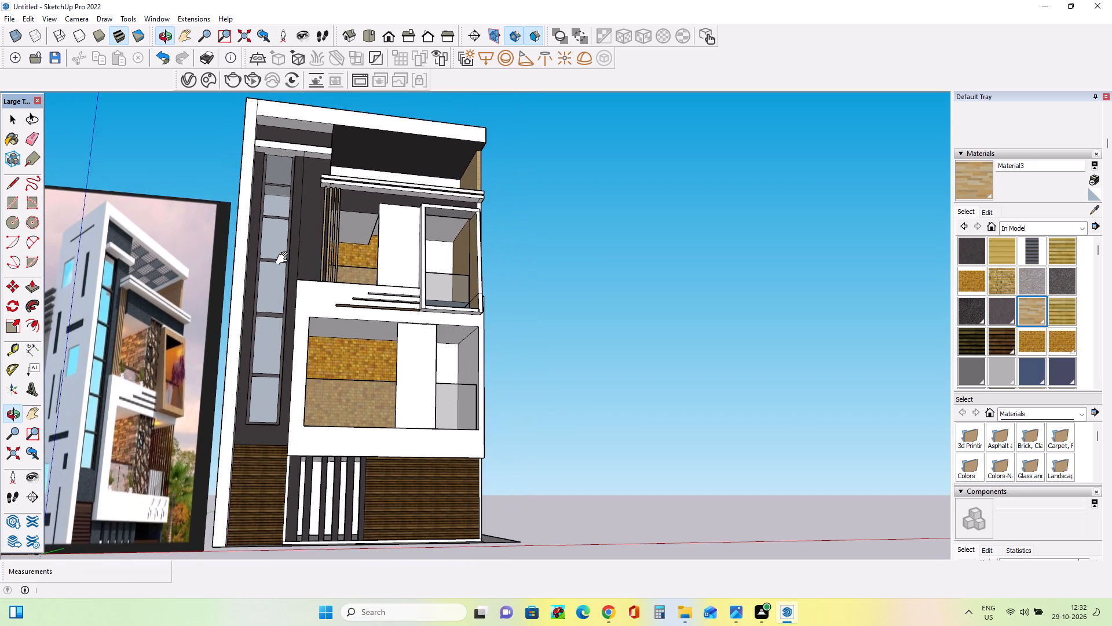
left_click_drag(284, 259, 316, 296)
middle_click(316, 295)
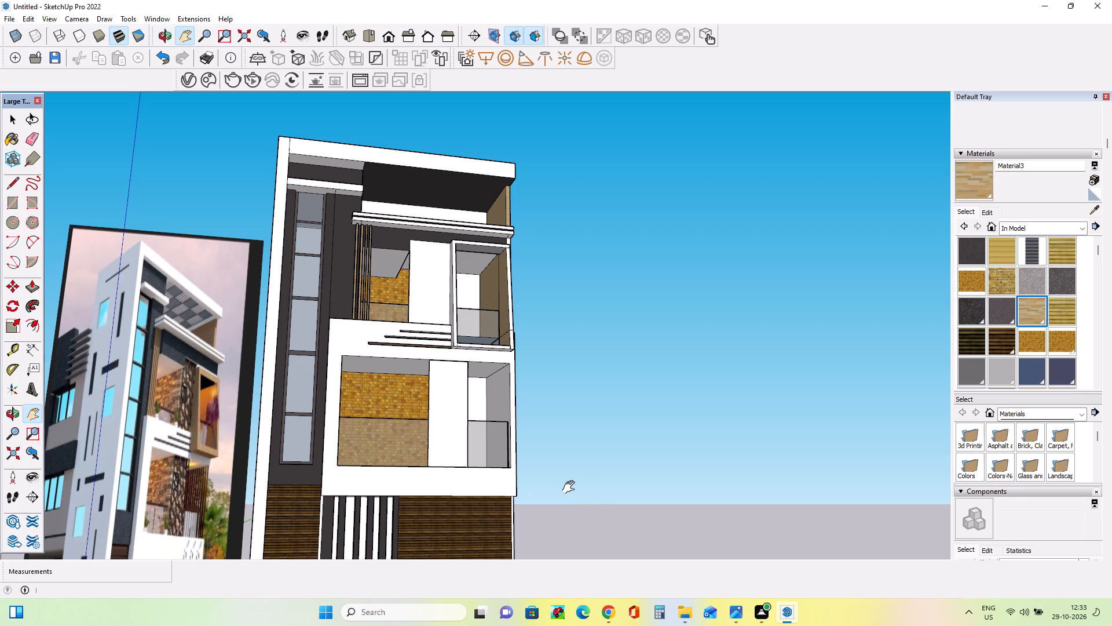
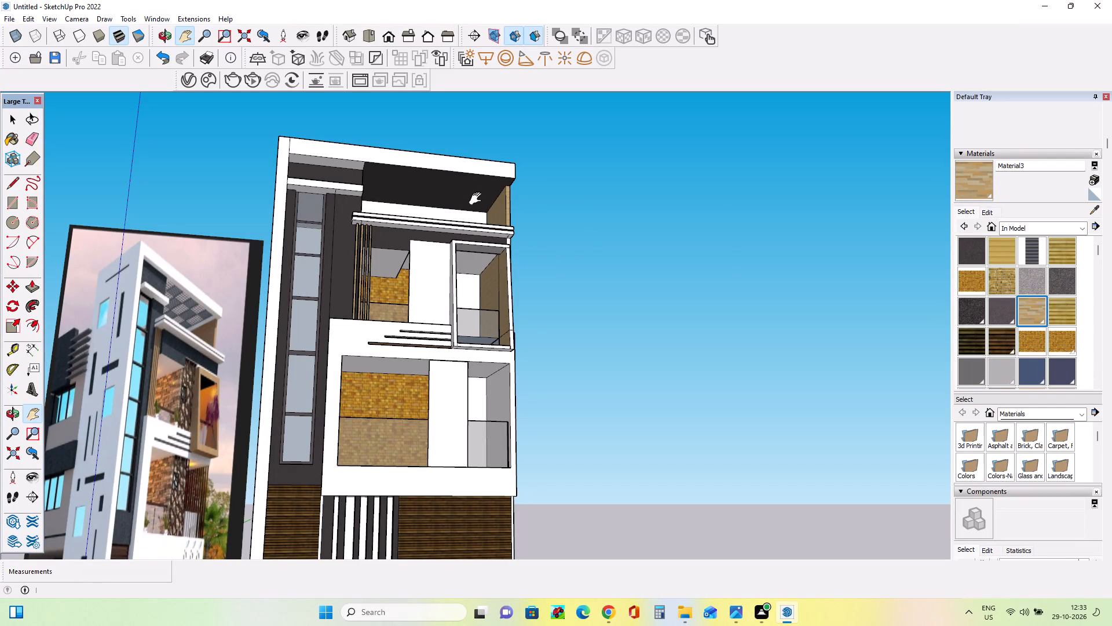
Compare the building model's front facade with the adjacent reference image, including the side-wall detailing shown in the photo.
scroll(493, 228, "down", 1)
left_click_drag(496, 417, 502, 373)
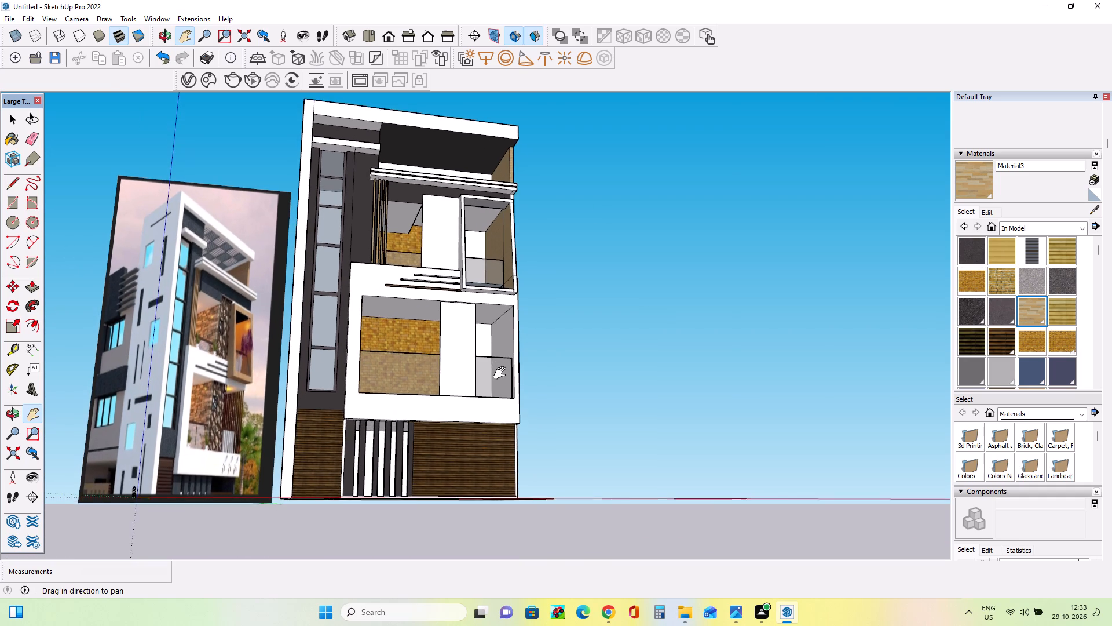
left_click_drag(502, 373, 504, 383)
middle_click_drag(107, 407, 137, 431)
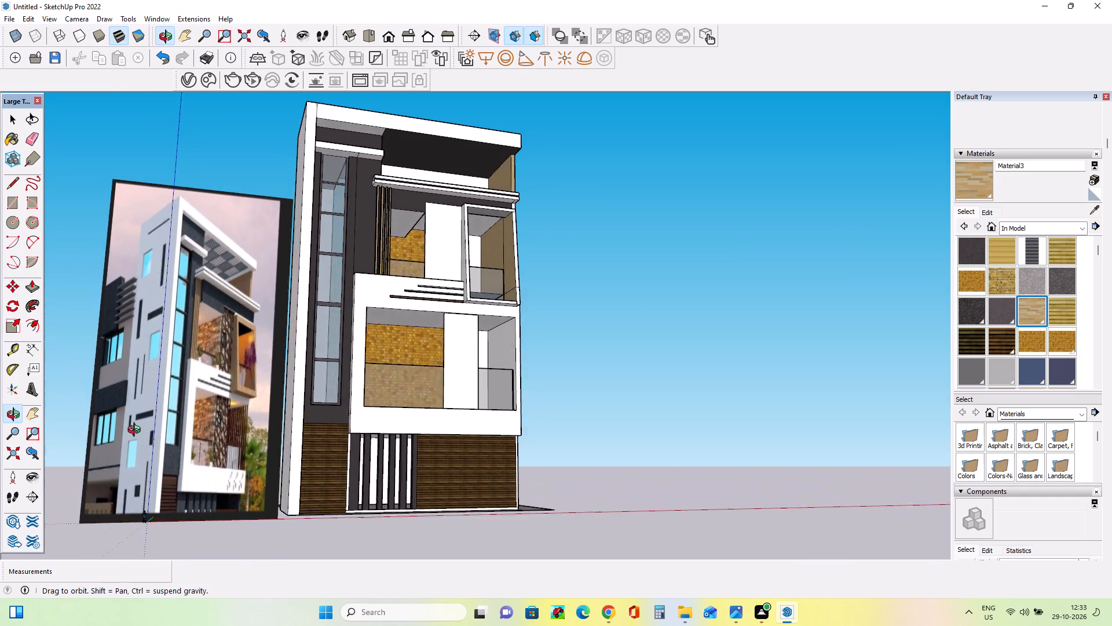
middle_click_drag(137, 431, 142, 449)
scroll(144, 460, "up", 9)
middle_click_drag(192, 464, 221, 472)
scroll(221, 472, "down", 5)
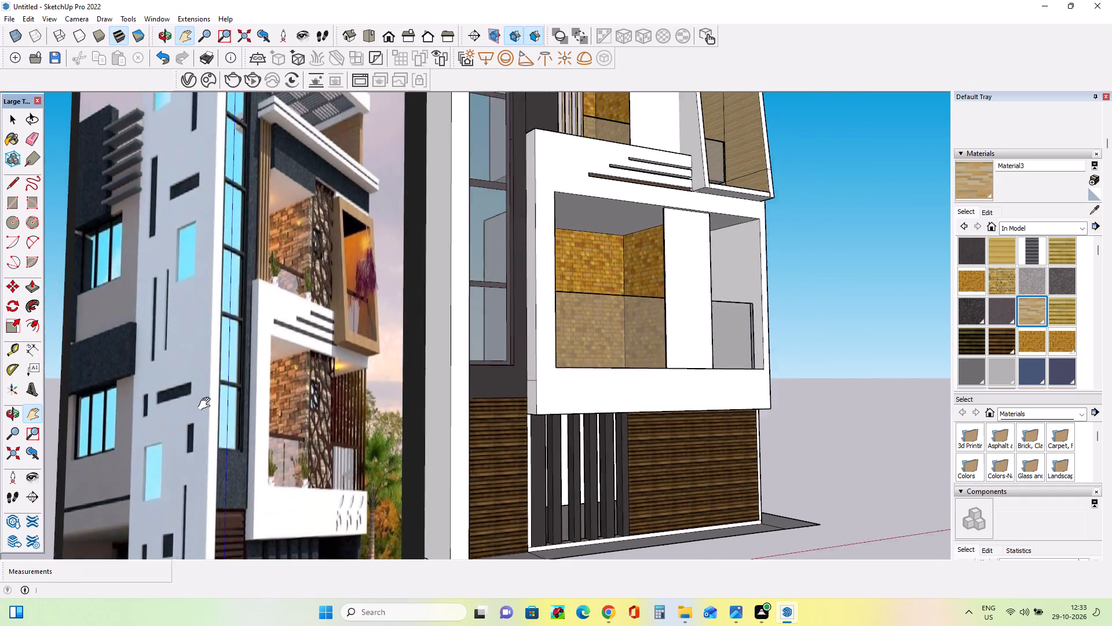
scroll(207, 404, "down", 6)
middle_click_drag(406, 431, 414, 455)
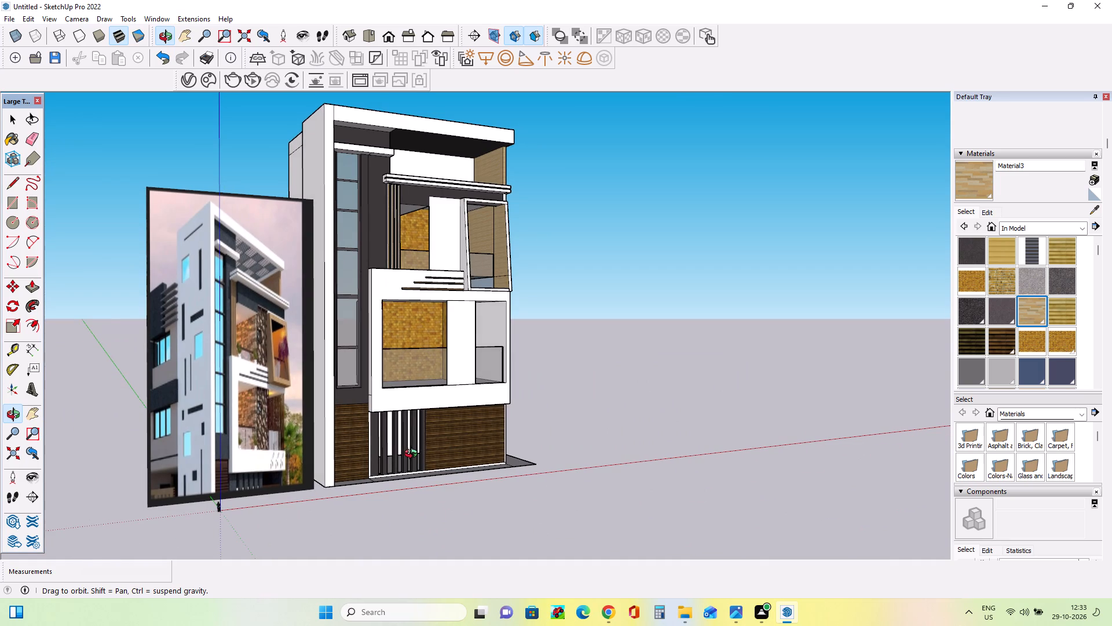
middle_click_drag(414, 455, 420, 445)
scroll(251, 431, "up", 3)
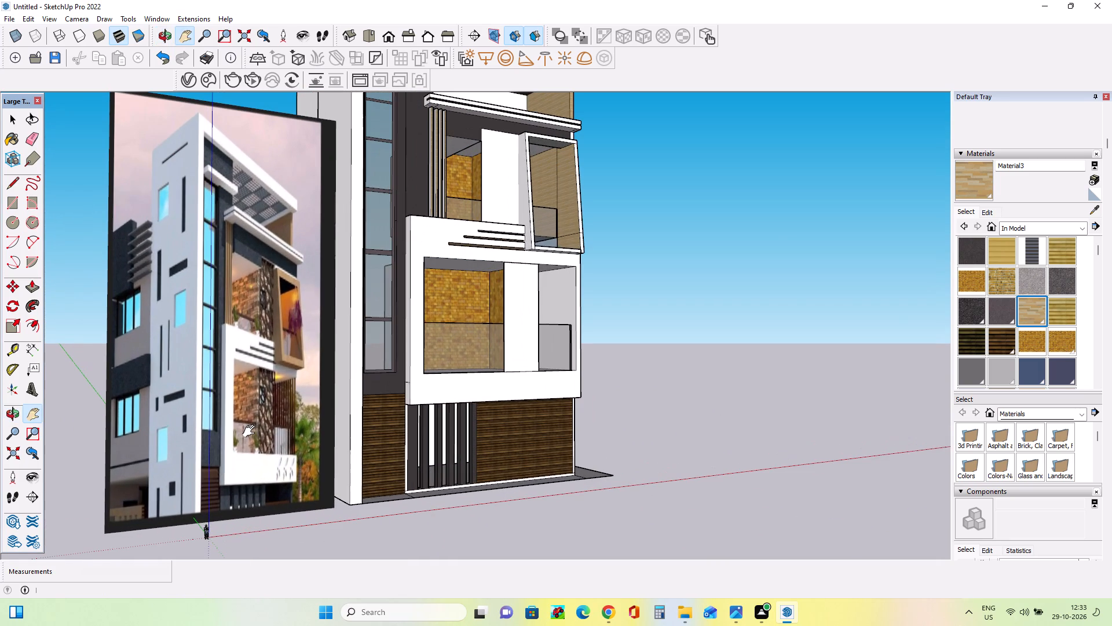
scroll(251, 431, "down", 4)
Move the reference image from beside the front facade to a spot close to the building's blank side wall.
left_click(8, 287)
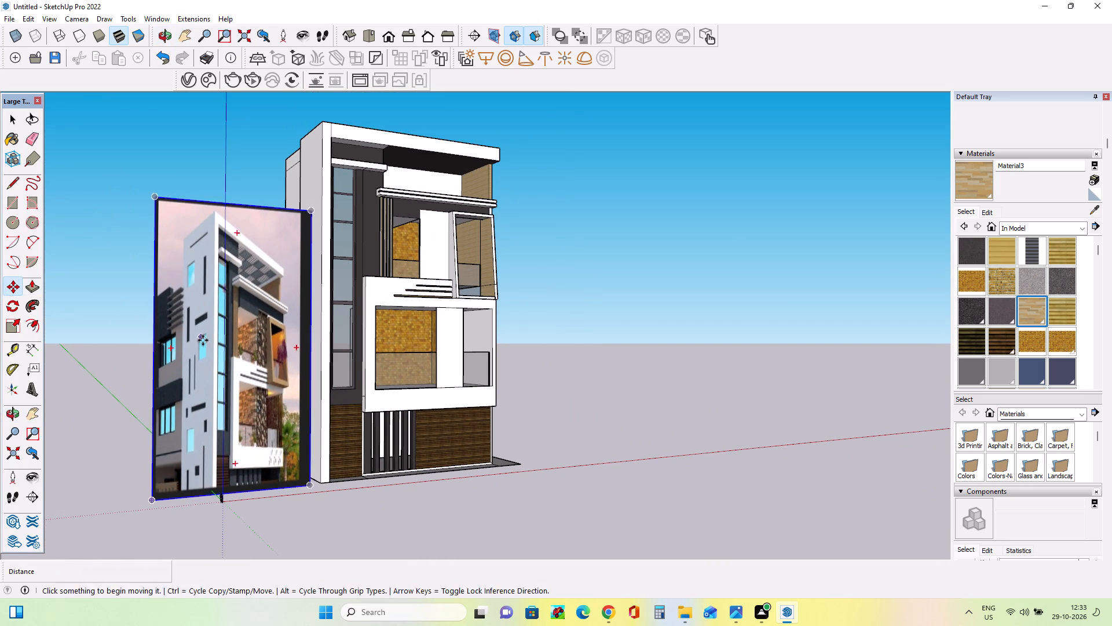
left_click_drag(204, 341, 551, 374)
scroll(331, 355, "up", 3)
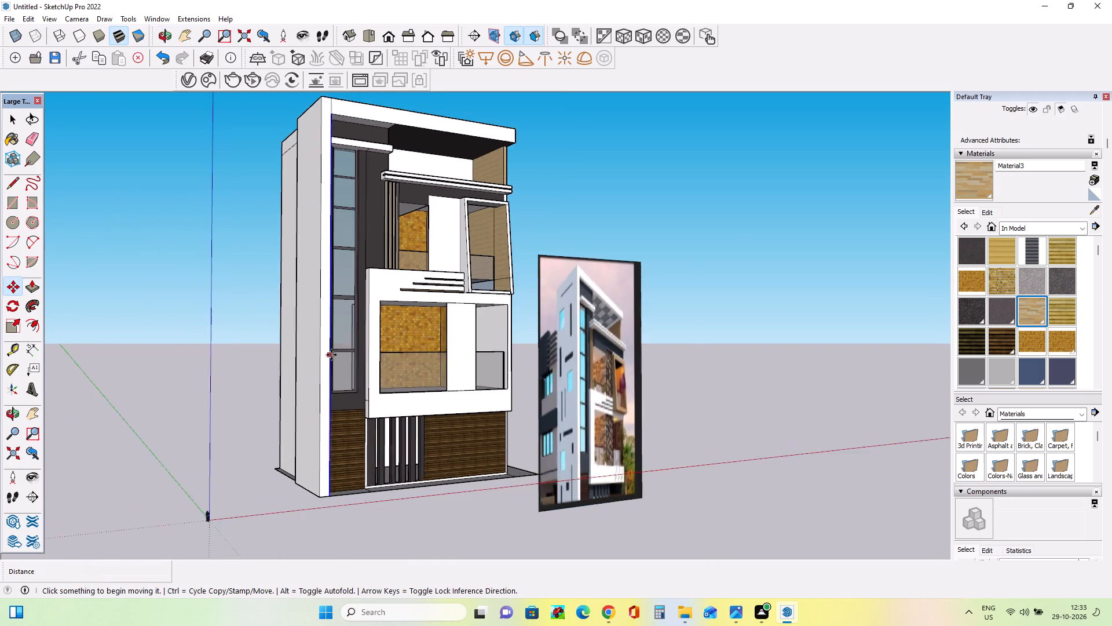
middle_click_drag(268, 395, 447, 438)
left_click_drag(567, 392, 239, 378)
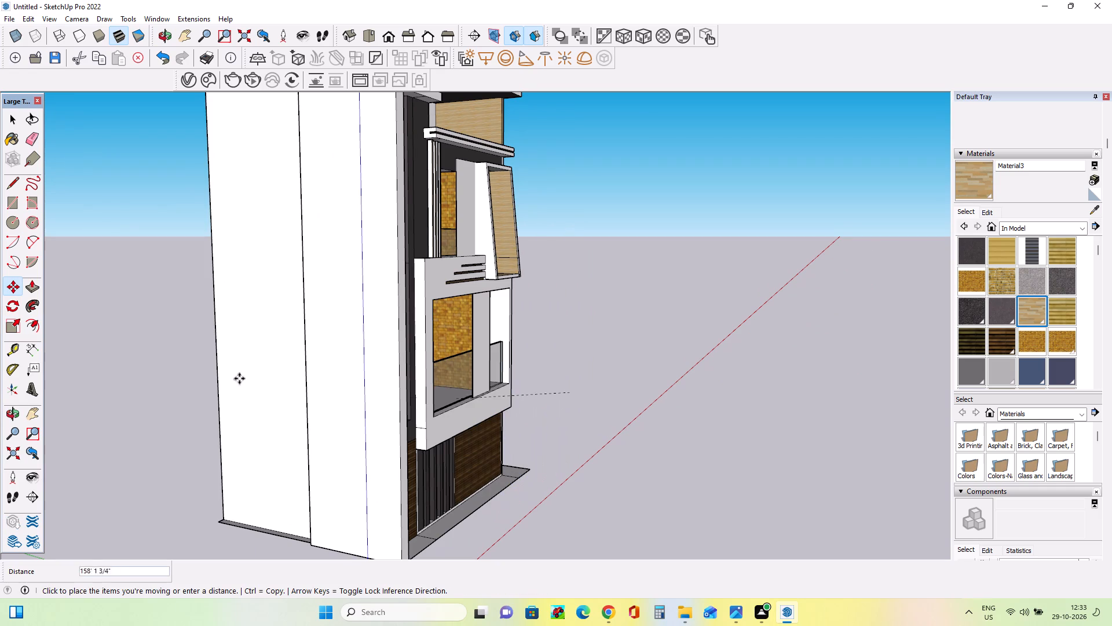
left_click_drag(239, 378, 163, 348)
scroll(92, 347, "up", 3)
scroll(101, 356, "down", 2)
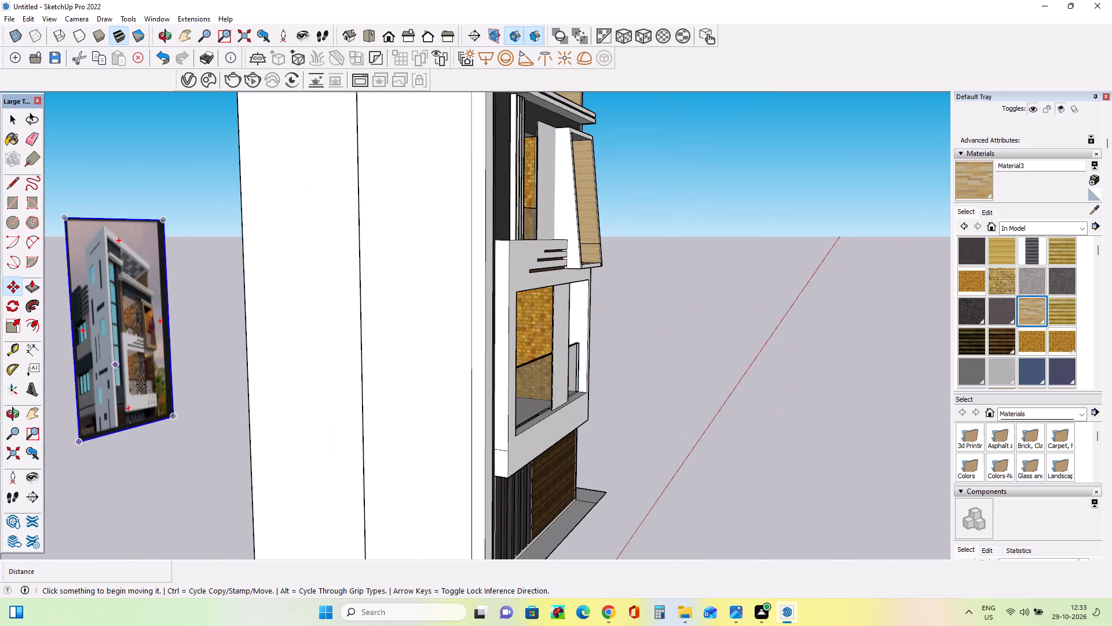
scroll(192, 392, "down", 3)
middle_click_drag(275, 398, 353, 381)
scroll(353, 381, "down", 4)
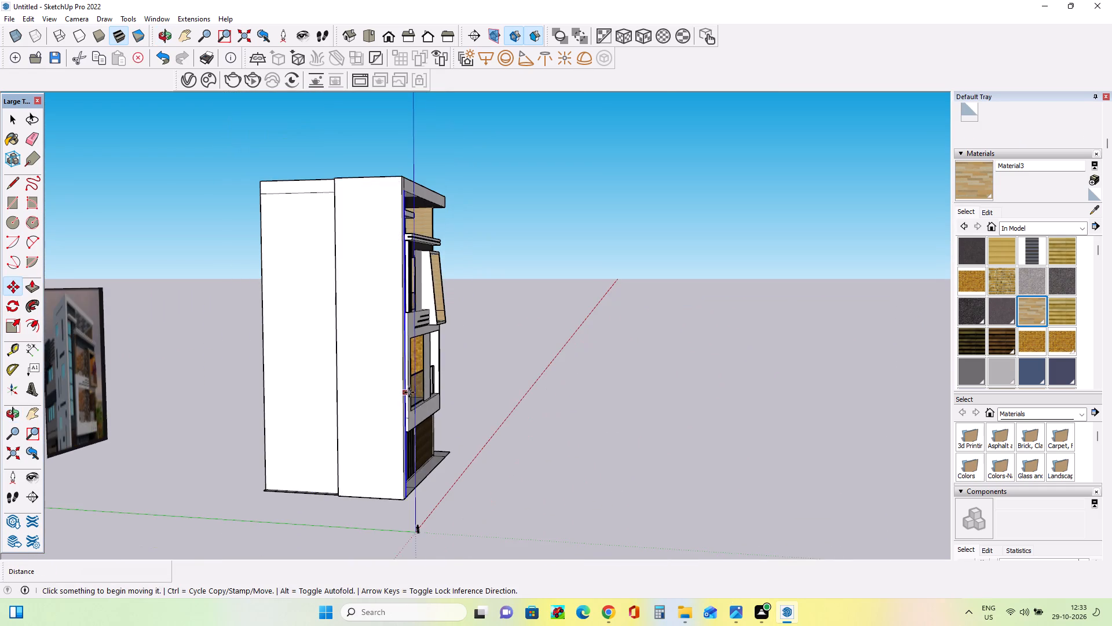
middle_click_drag(407, 394, 377, 407)
left_click(17, 287)
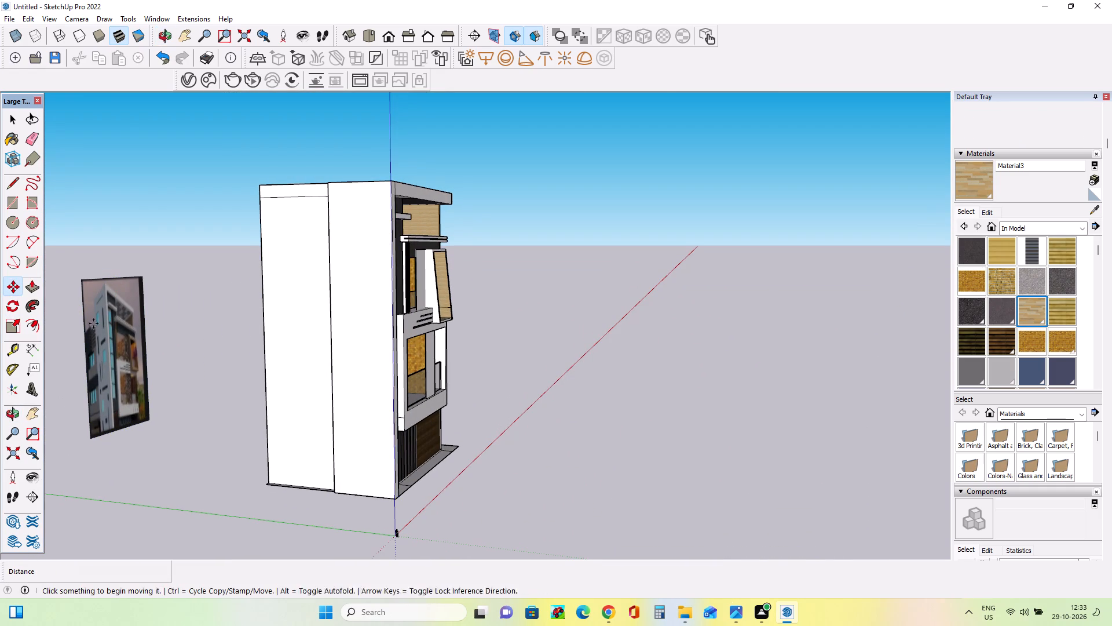
left_click_drag(103, 331, 182, 360)
Examine the side-wall openings and grooves in the reference image against the model's blank side wall.
middle_click_drag(225, 428, 205, 430)
scroll(204, 430, "up", 3)
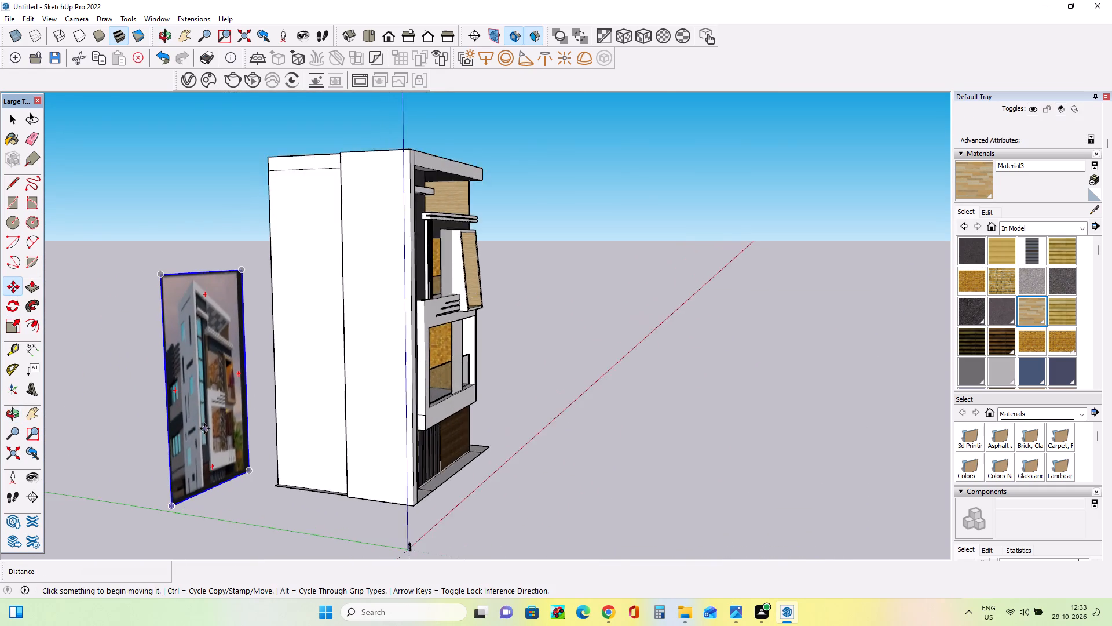
scroll(204, 428, "up", 7)
scroll(177, 415, "down", 4)
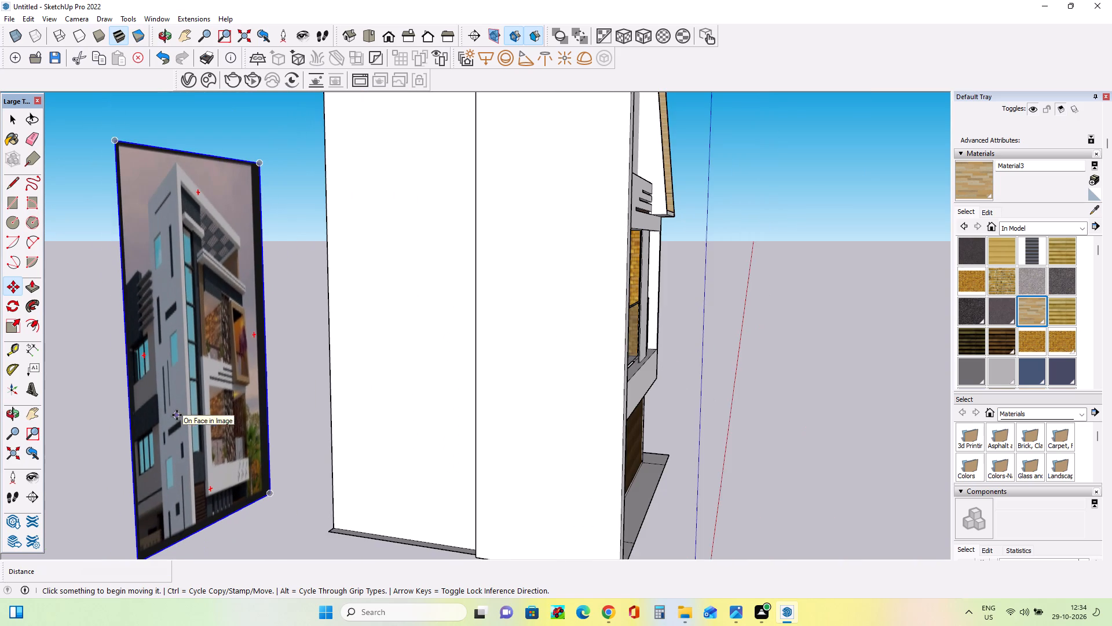
scroll(177, 414, "down", 2)
scroll(233, 421, "down", 4)
middle_click_drag(294, 441, 298, 447)
scroll(299, 449, "down", 1)
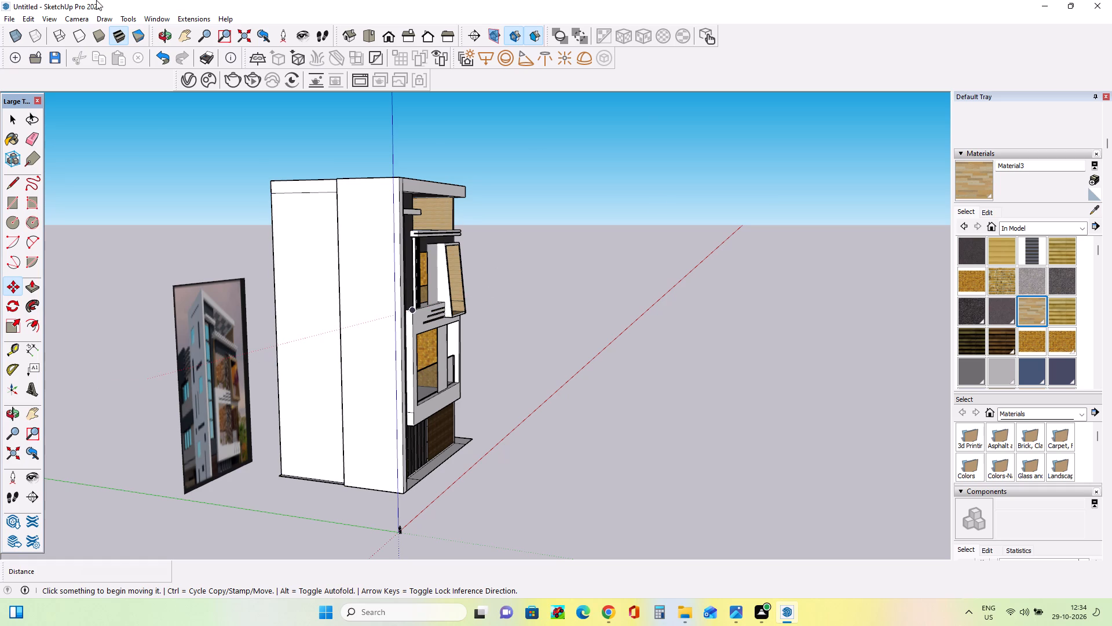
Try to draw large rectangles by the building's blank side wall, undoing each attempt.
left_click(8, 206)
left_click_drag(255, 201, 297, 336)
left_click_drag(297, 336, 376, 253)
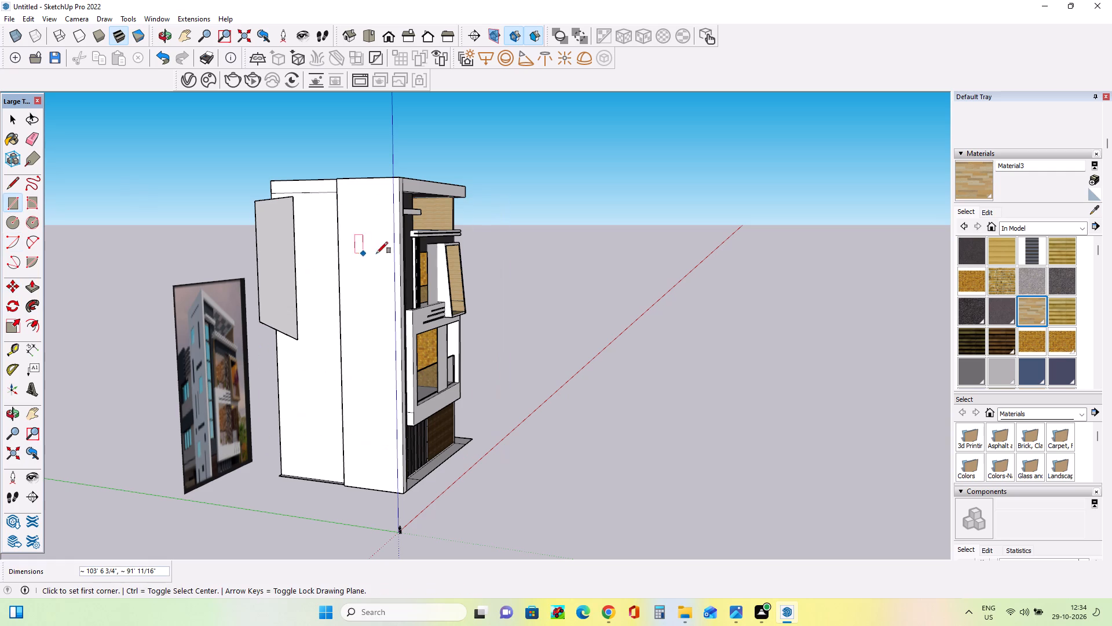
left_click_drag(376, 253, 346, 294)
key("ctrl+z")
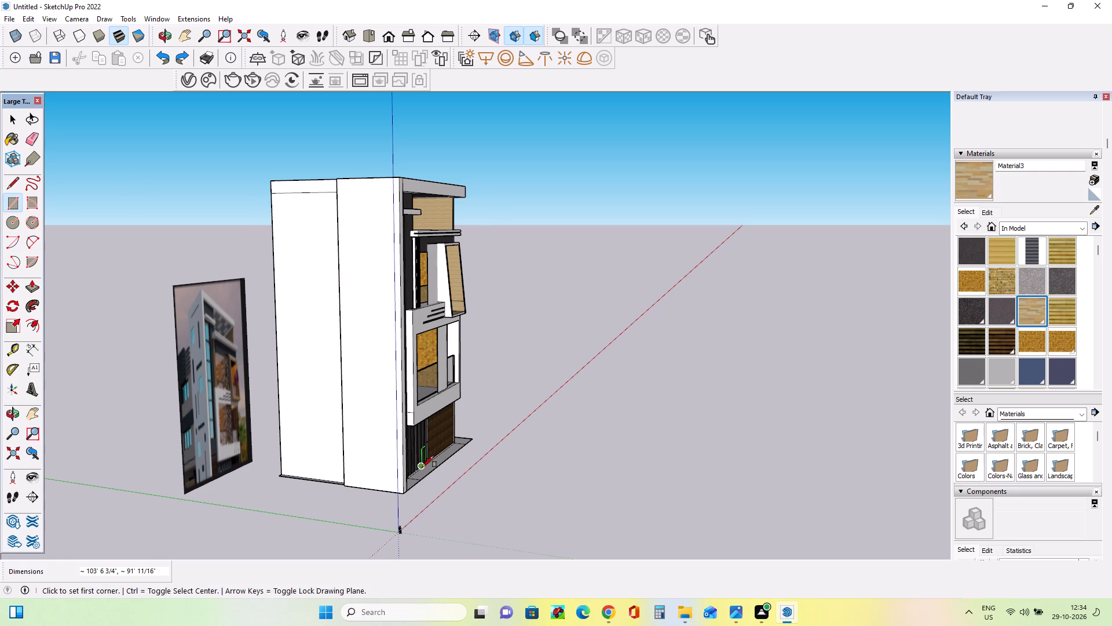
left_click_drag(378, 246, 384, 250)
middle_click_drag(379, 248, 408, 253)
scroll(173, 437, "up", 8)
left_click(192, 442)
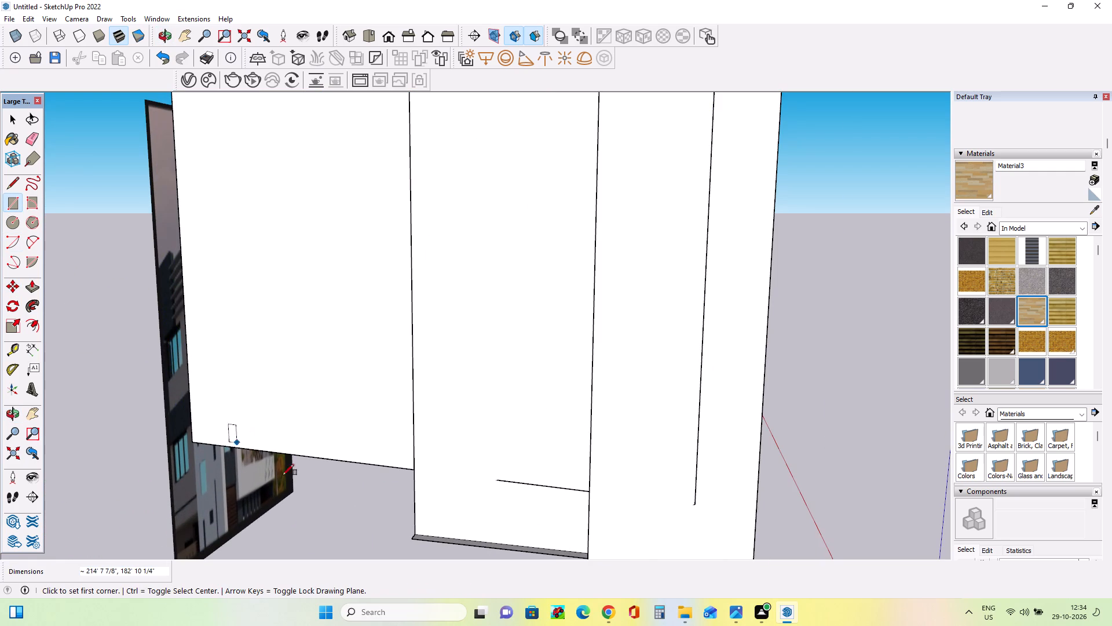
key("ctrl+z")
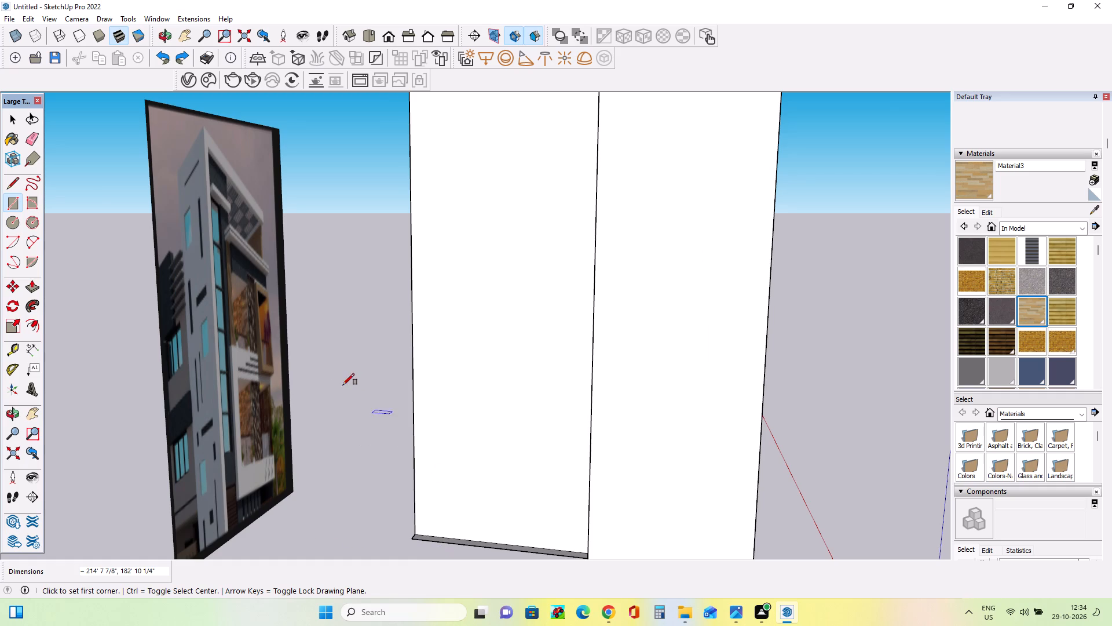
Scale the reference image up from its upper outer corner until it is taller than the building model.
scroll(341, 385, "down", 7)
scroll(486, 368, "down", 3)
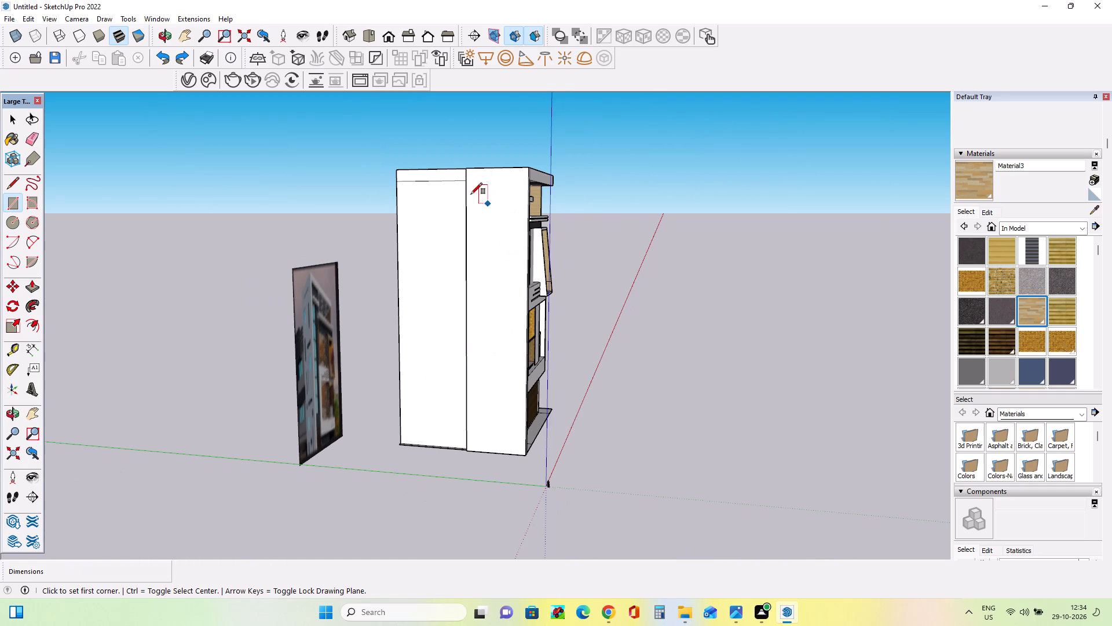
scroll(471, 194, "up", 3)
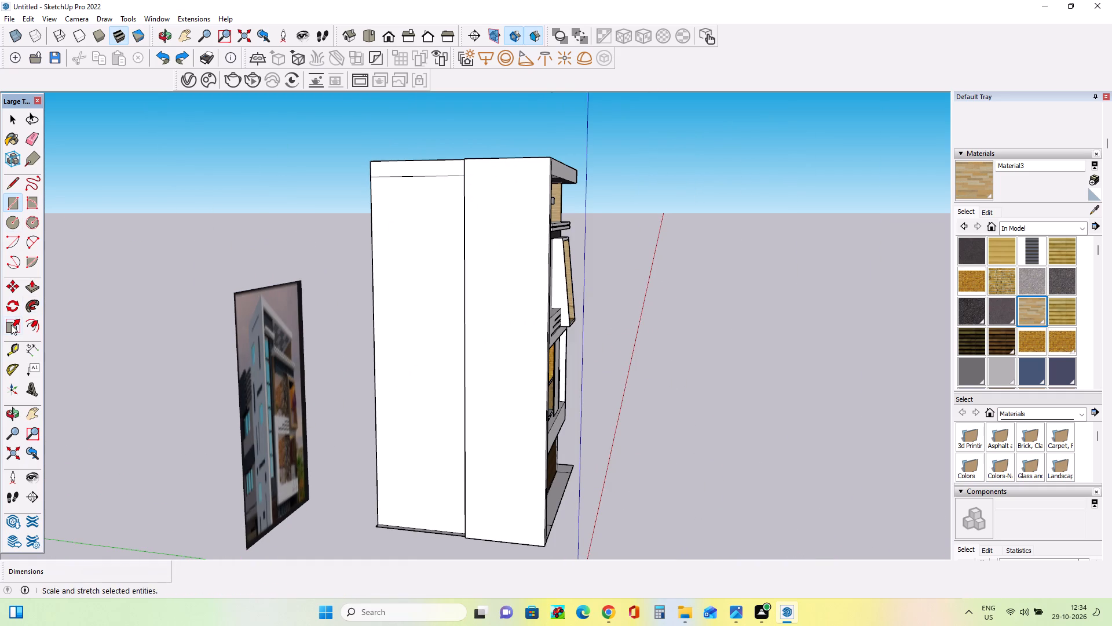
left_click(11, 325)
left_click(255, 356)
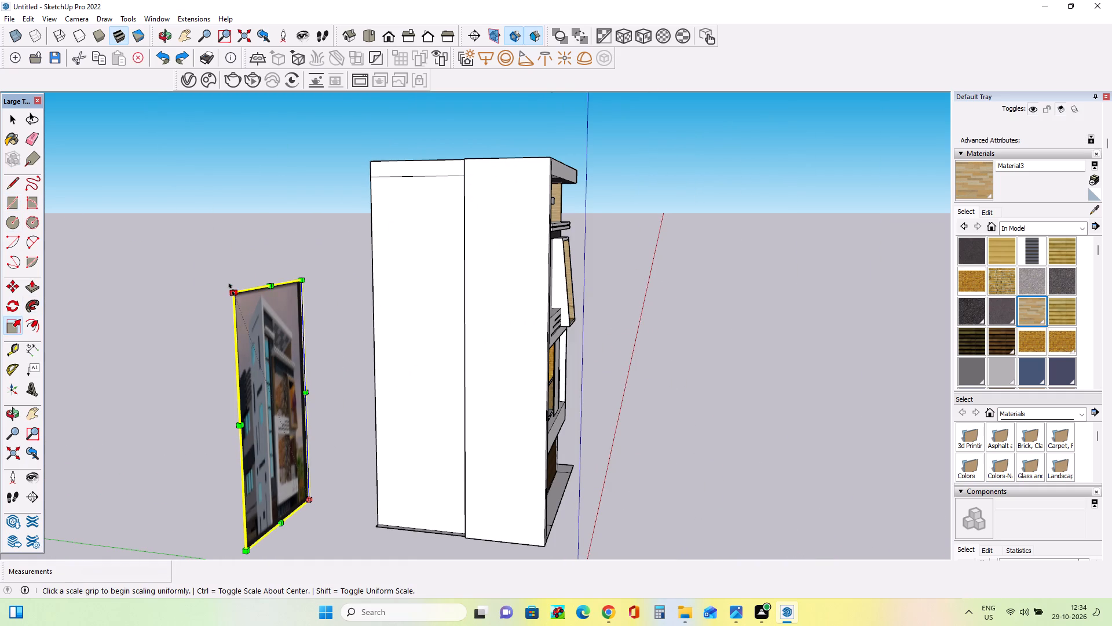
left_click_drag(232, 290, 90, 190)
Draw a thin horizontal rectangle about 42' 8" by 4' 11" near the top of the projecting side-wall panel.
middle_click_drag(313, 316, 236, 312)
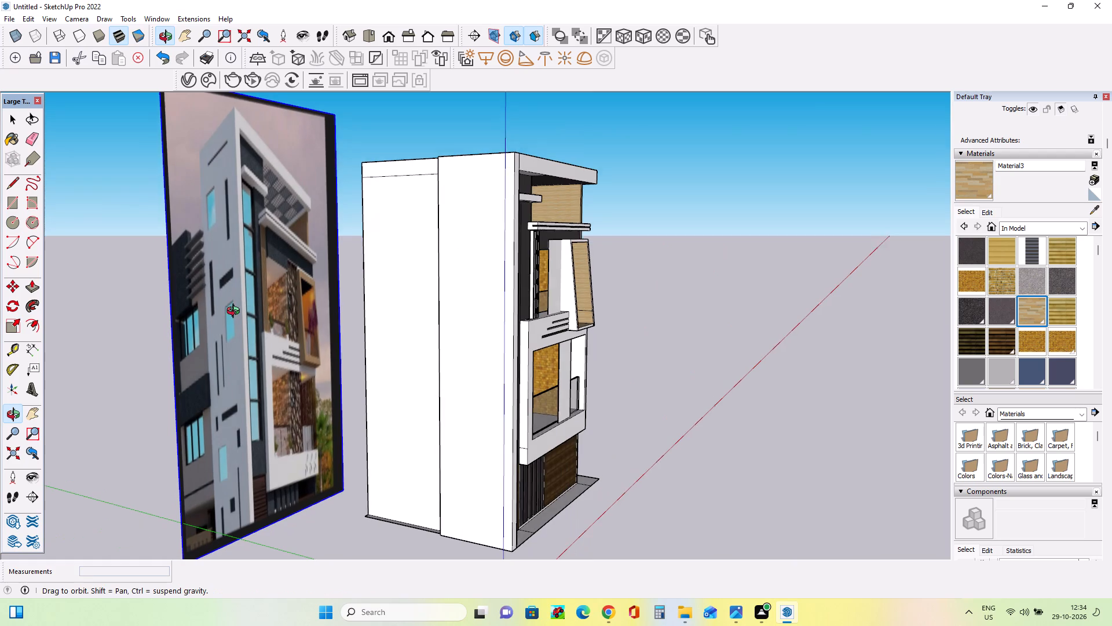
middle_click_drag(236, 312, 236, 313)
middle_click_drag(390, 369, 448, 407)
left_click(13, 202)
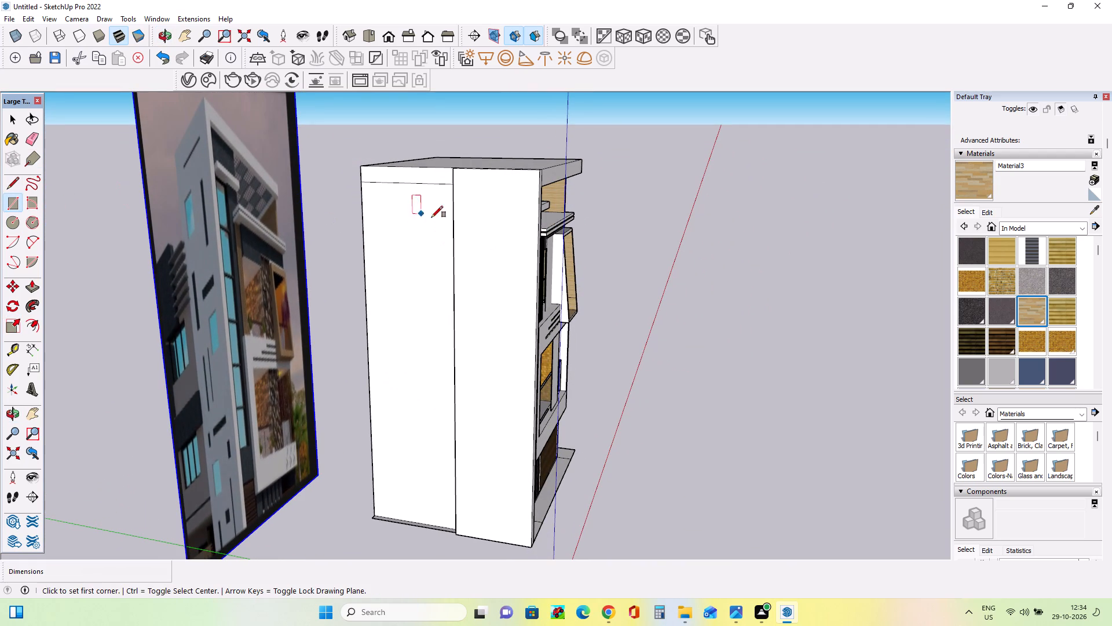
left_click(468, 194)
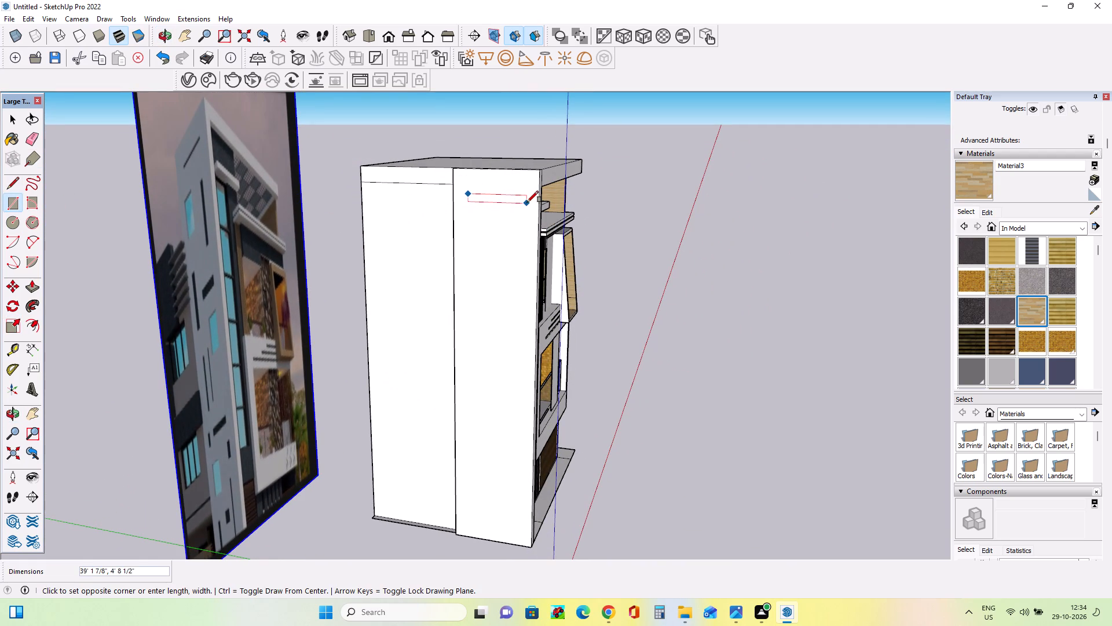
scroll(529, 203, "up", 1)
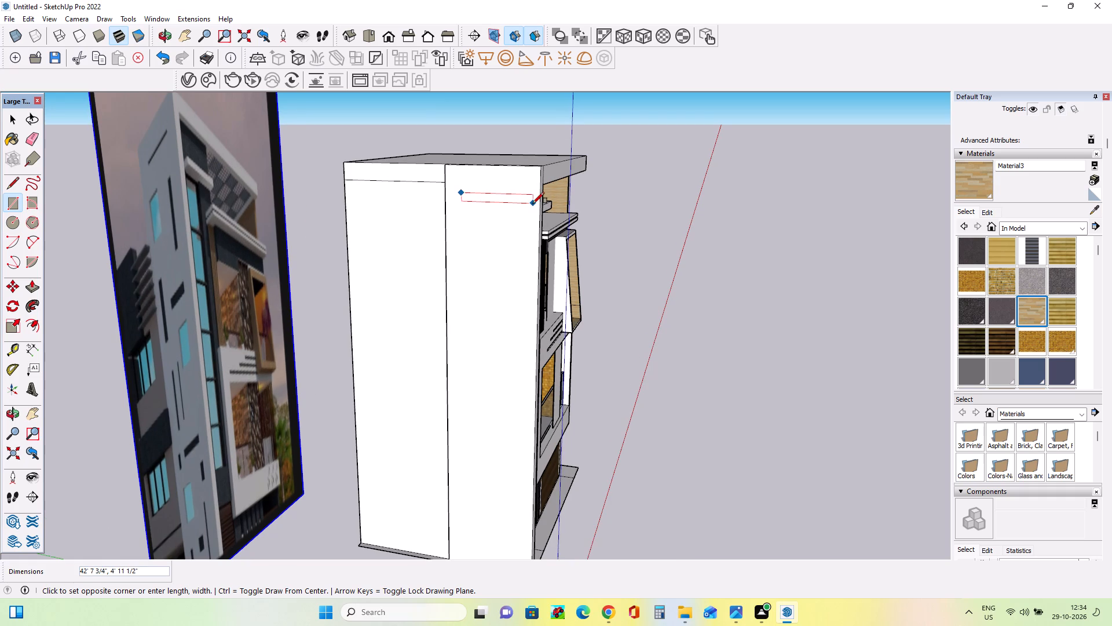
left_click(533, 202)
Draw an upright window rectangle about 40' 7" by 21' on the side-wall panel, below the thin horizontal strip.
middle_click_drag(515, 279, 518, 258)
scroll(518, 258, "down", 5)
middle_click_drag(517, 277, 518, 289)
scroll(487, 286, "up", 2)
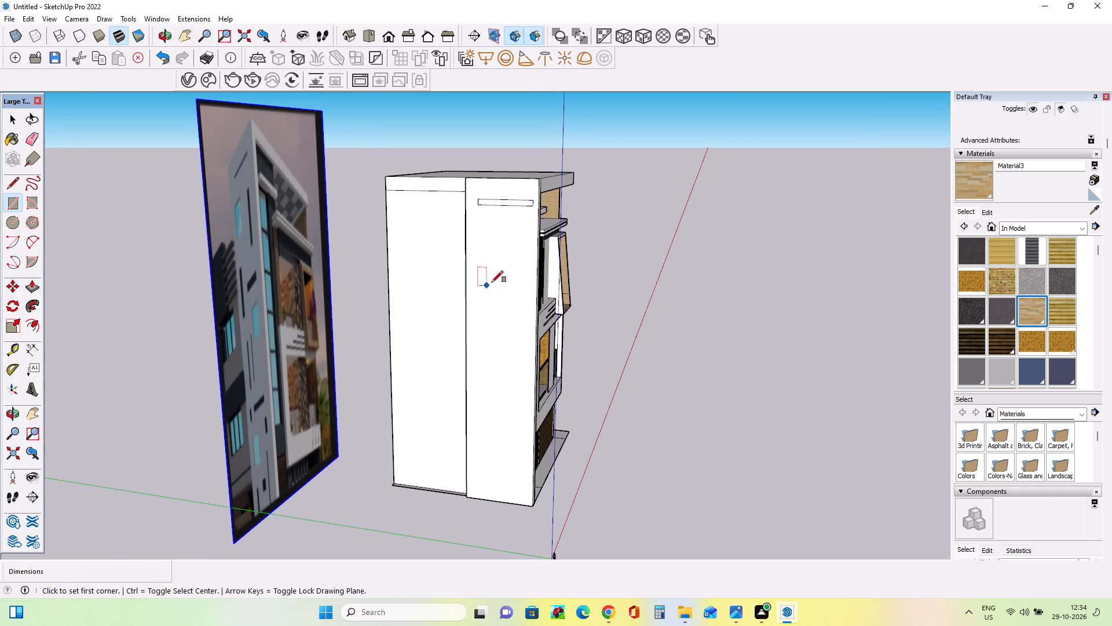
middle_click_drag(496, 274, 501, 262)
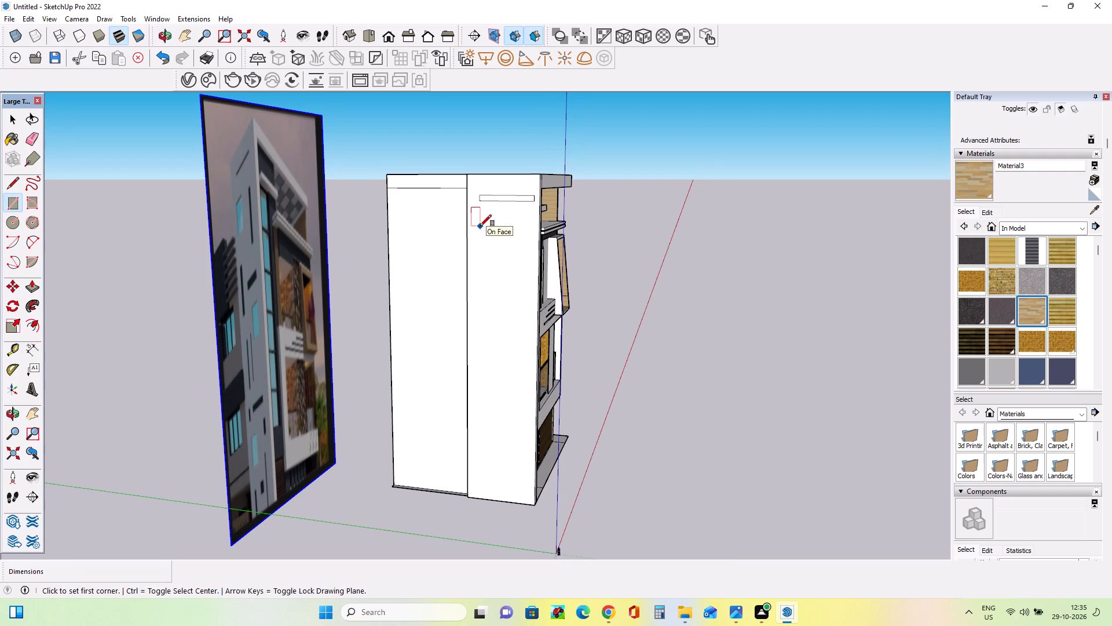
left_click(480, 226)
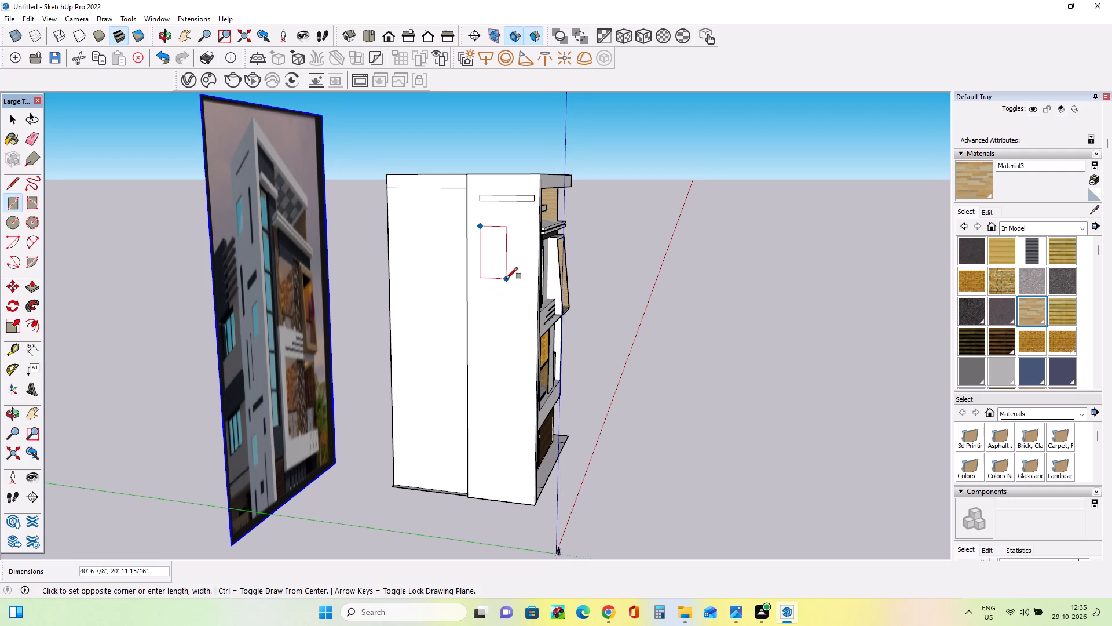
left_click(506, 279)
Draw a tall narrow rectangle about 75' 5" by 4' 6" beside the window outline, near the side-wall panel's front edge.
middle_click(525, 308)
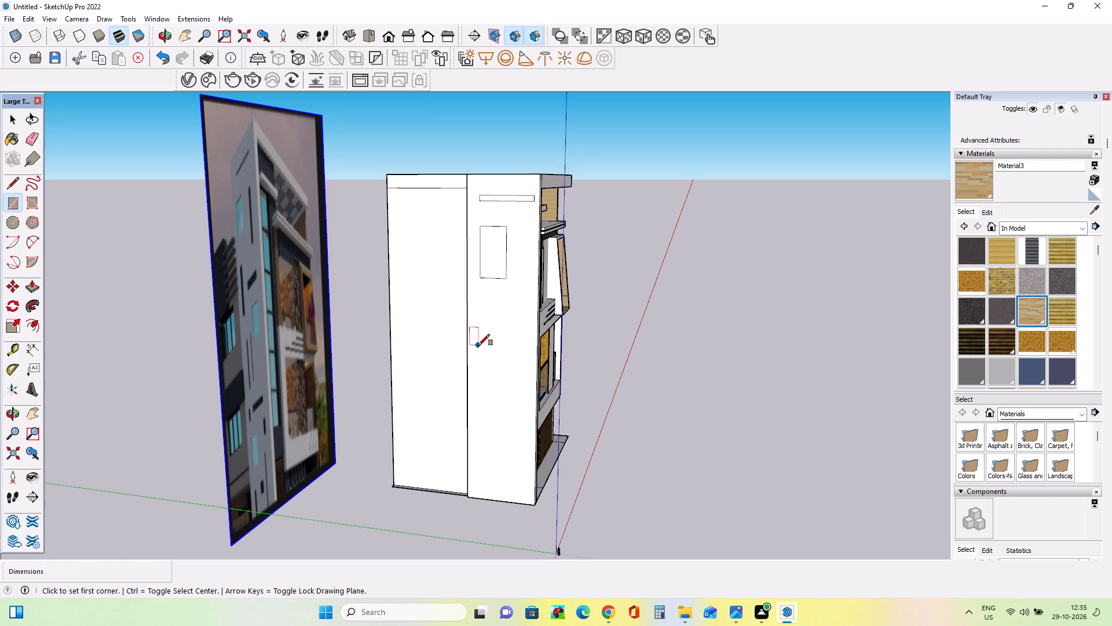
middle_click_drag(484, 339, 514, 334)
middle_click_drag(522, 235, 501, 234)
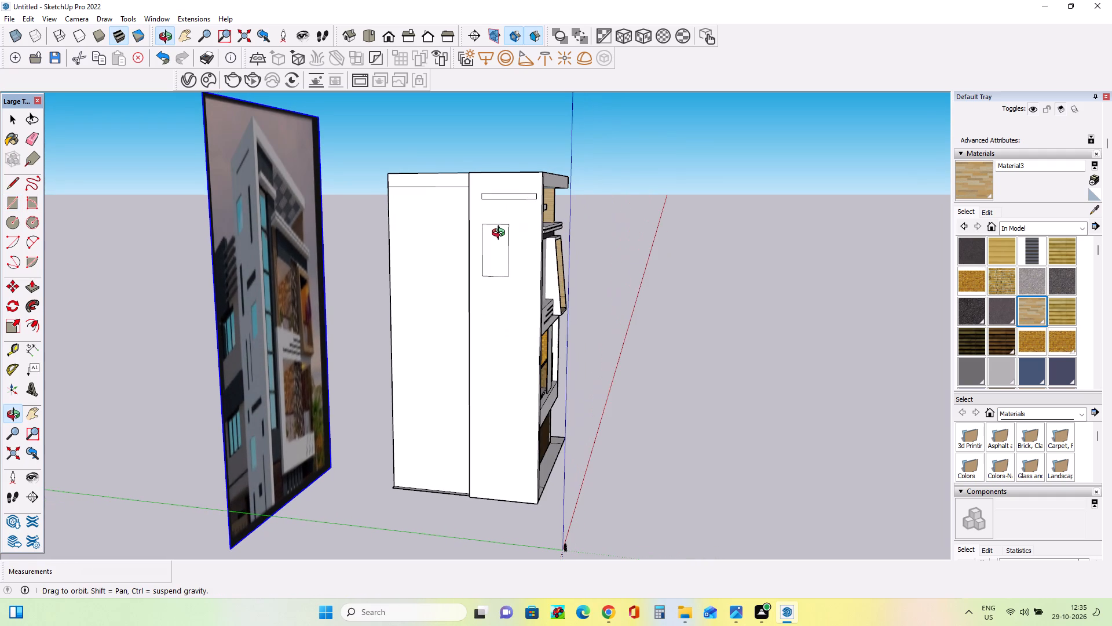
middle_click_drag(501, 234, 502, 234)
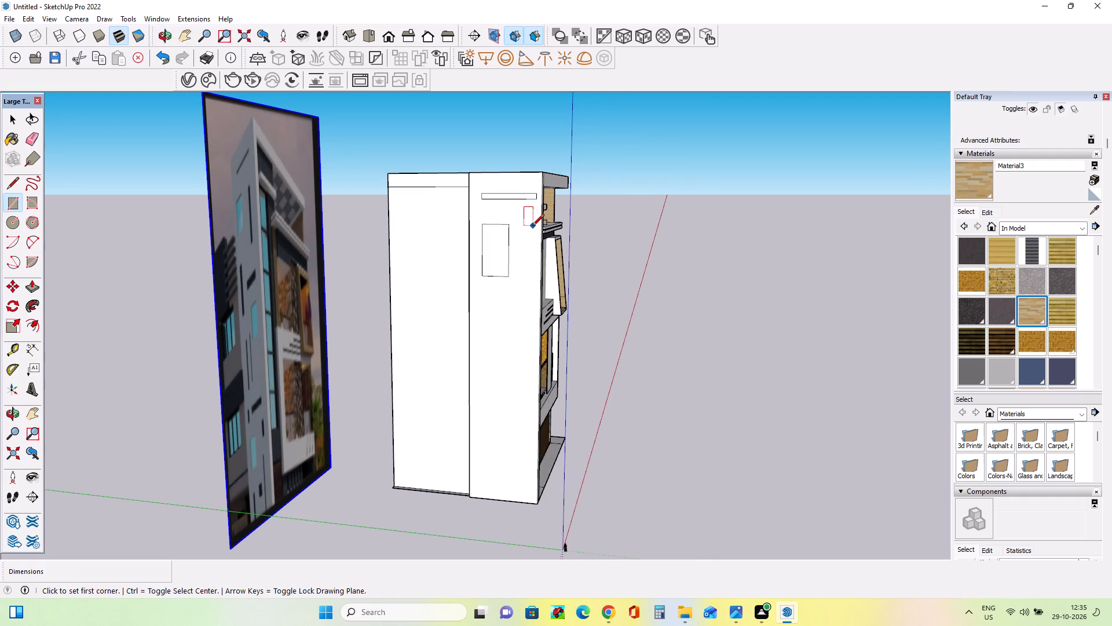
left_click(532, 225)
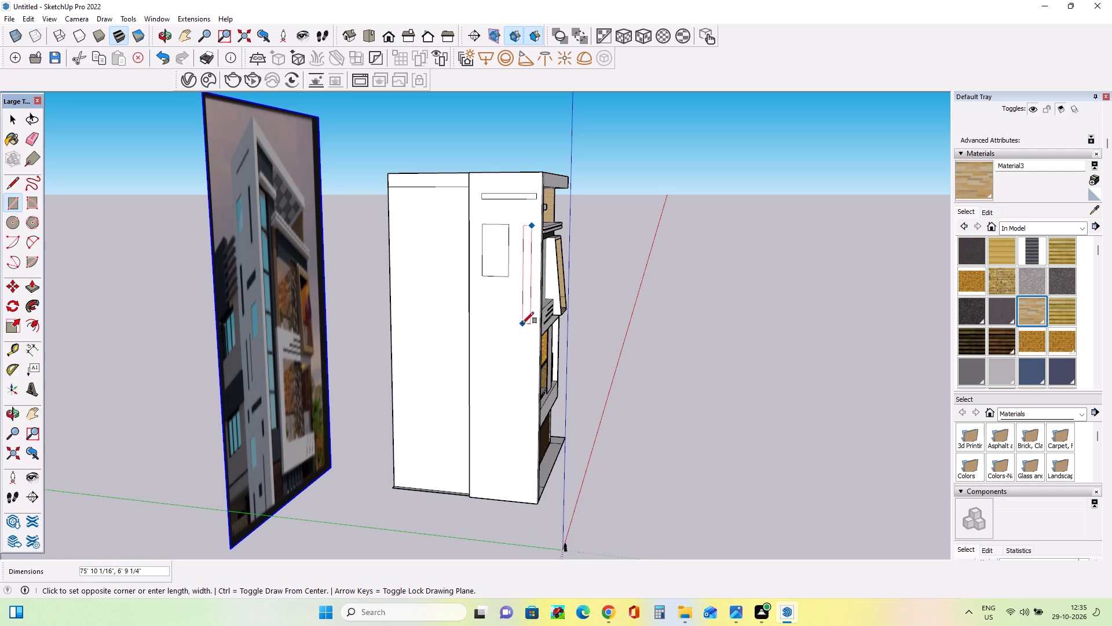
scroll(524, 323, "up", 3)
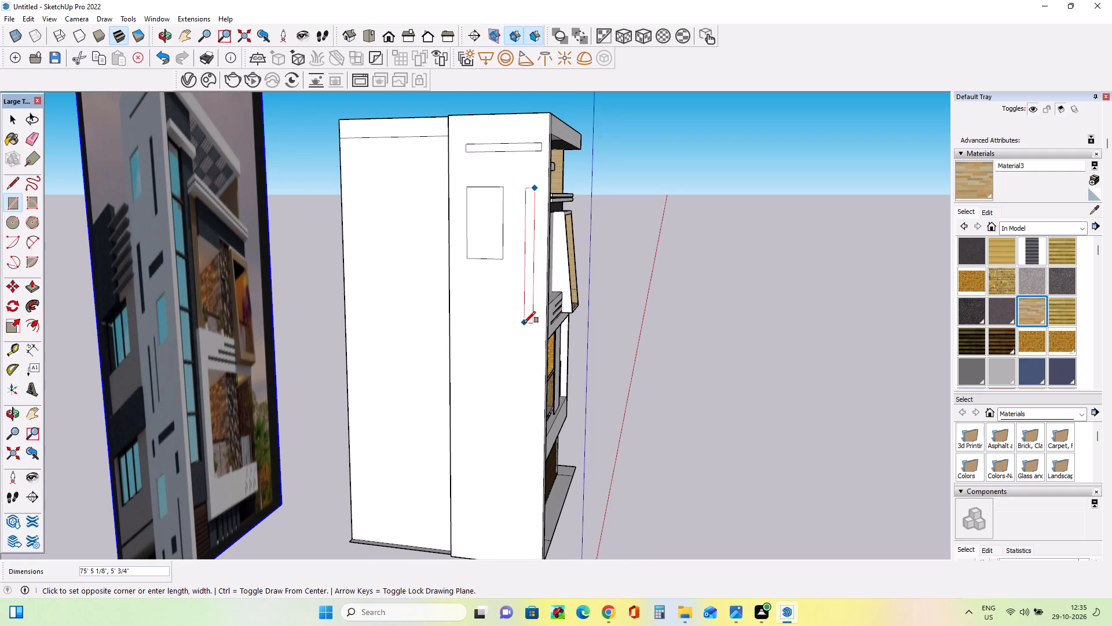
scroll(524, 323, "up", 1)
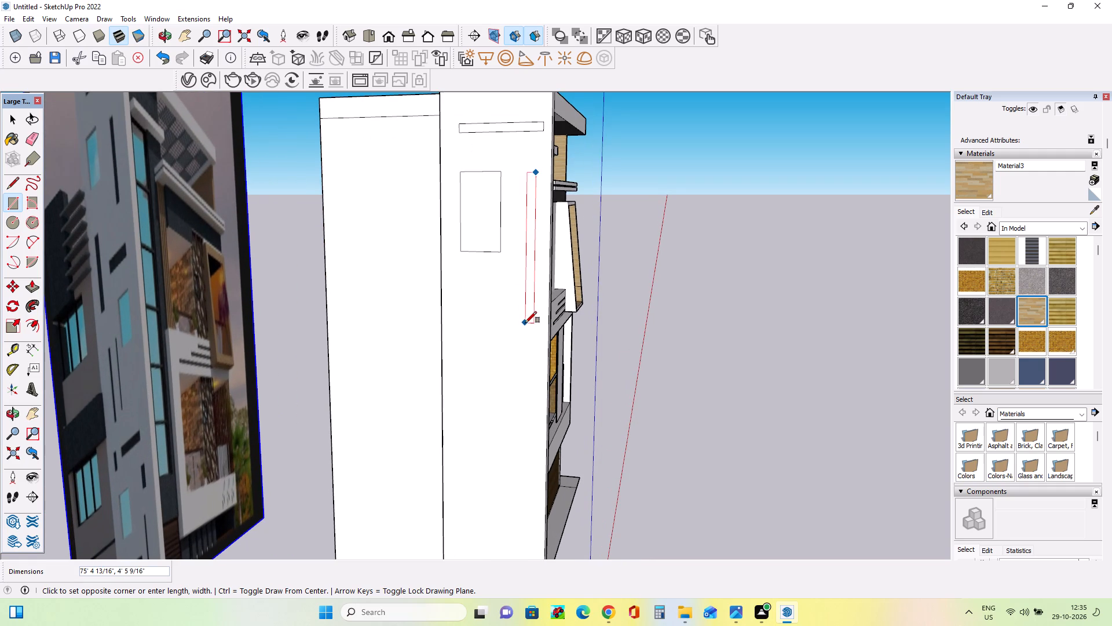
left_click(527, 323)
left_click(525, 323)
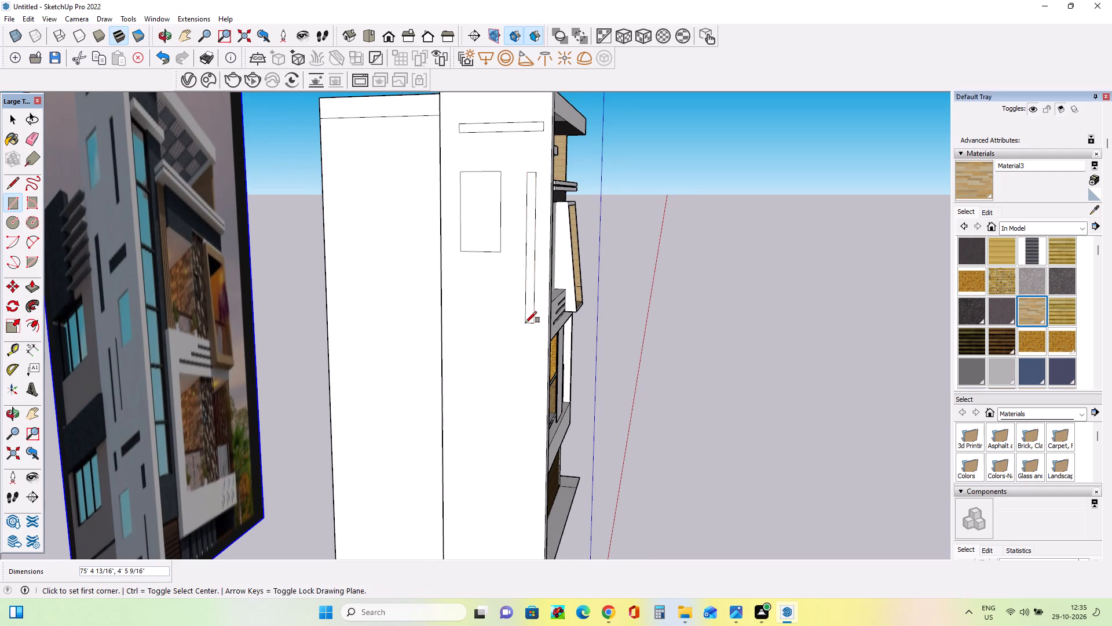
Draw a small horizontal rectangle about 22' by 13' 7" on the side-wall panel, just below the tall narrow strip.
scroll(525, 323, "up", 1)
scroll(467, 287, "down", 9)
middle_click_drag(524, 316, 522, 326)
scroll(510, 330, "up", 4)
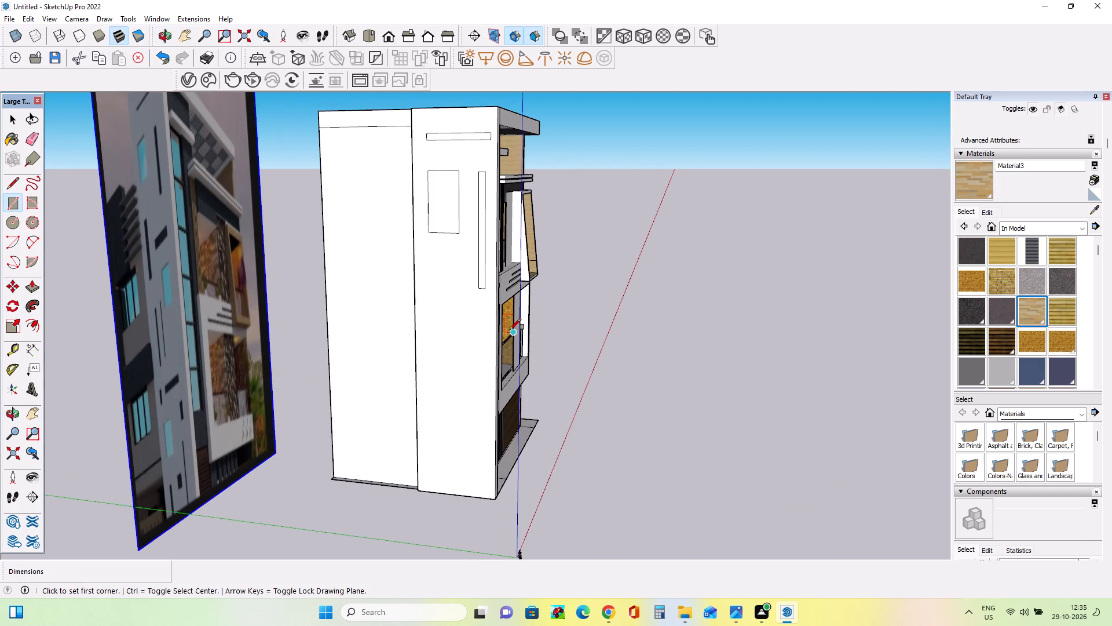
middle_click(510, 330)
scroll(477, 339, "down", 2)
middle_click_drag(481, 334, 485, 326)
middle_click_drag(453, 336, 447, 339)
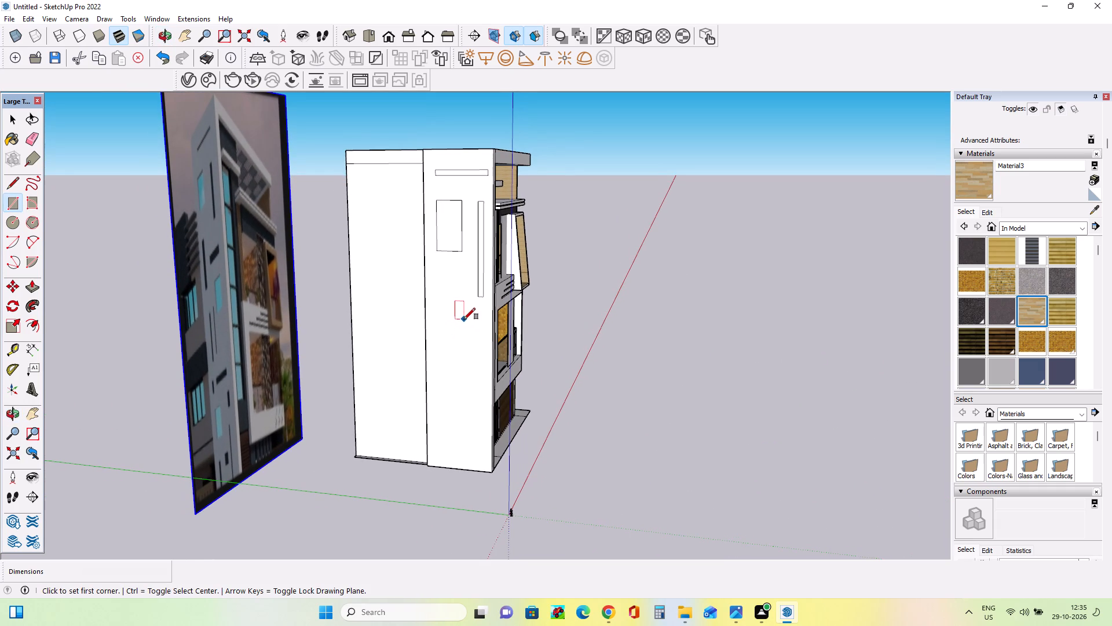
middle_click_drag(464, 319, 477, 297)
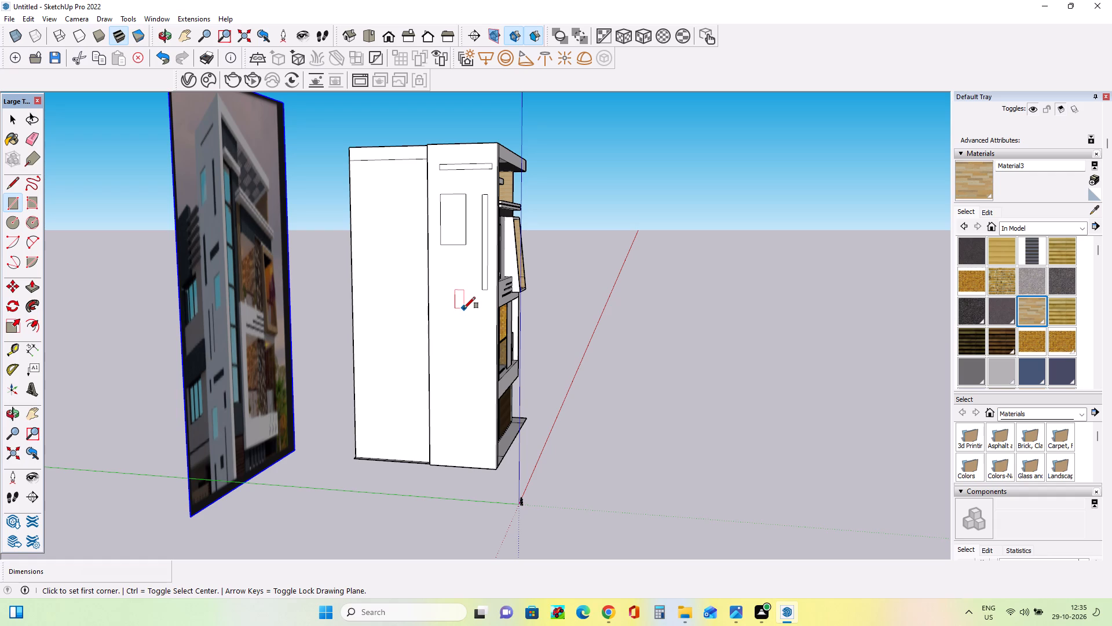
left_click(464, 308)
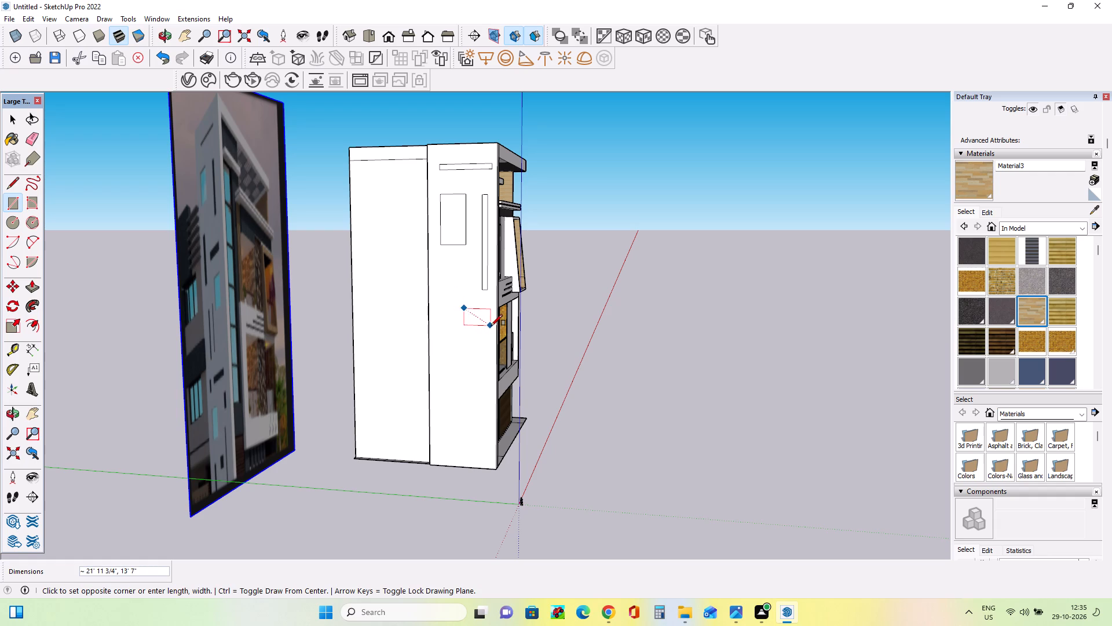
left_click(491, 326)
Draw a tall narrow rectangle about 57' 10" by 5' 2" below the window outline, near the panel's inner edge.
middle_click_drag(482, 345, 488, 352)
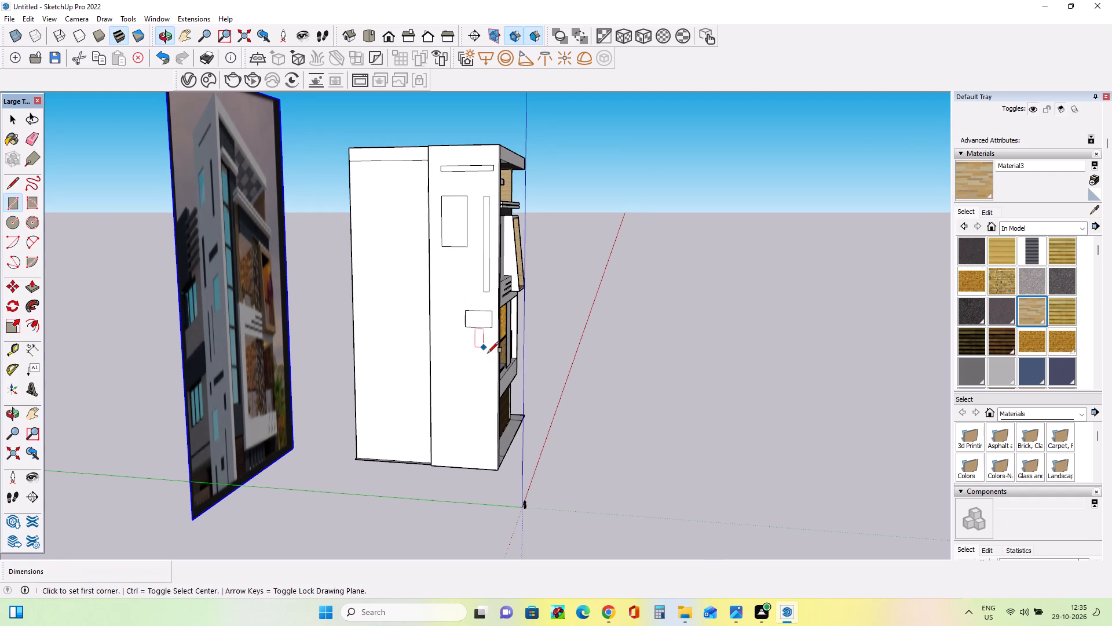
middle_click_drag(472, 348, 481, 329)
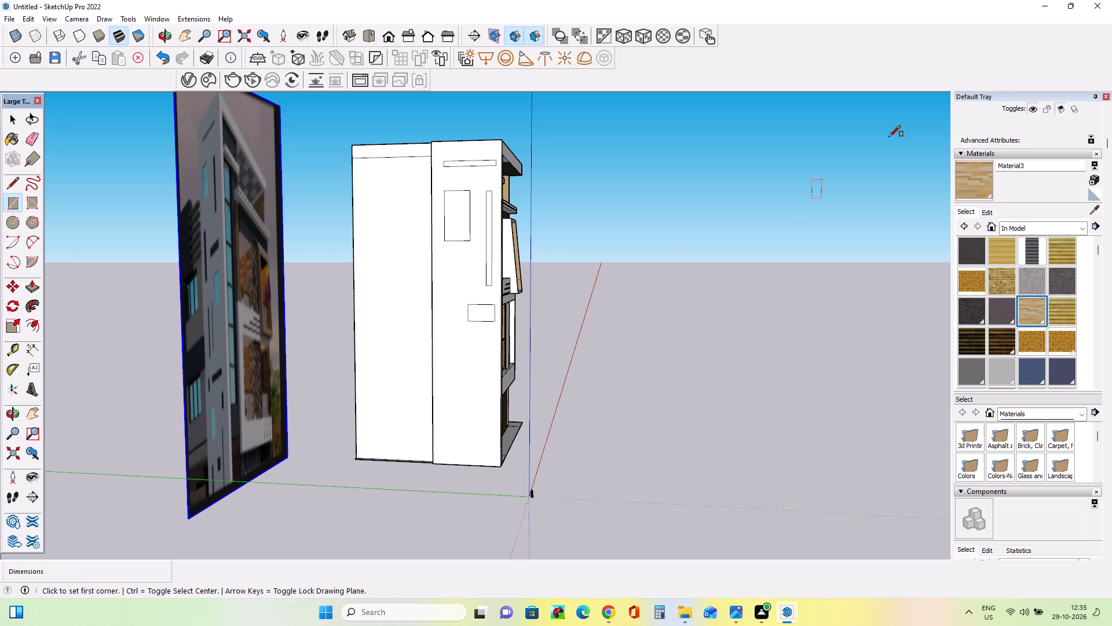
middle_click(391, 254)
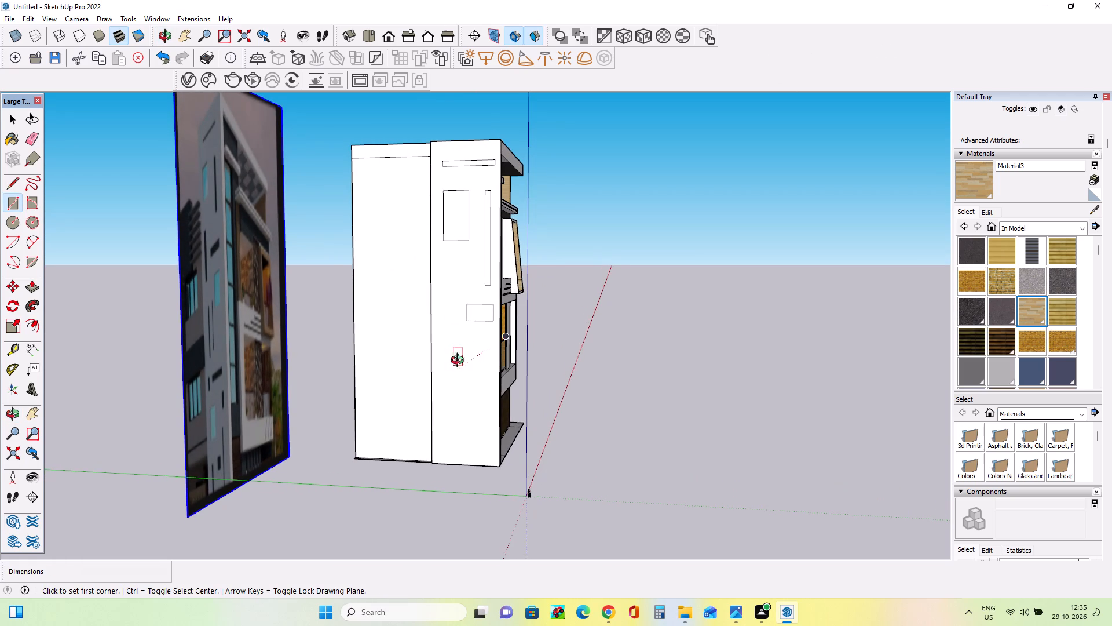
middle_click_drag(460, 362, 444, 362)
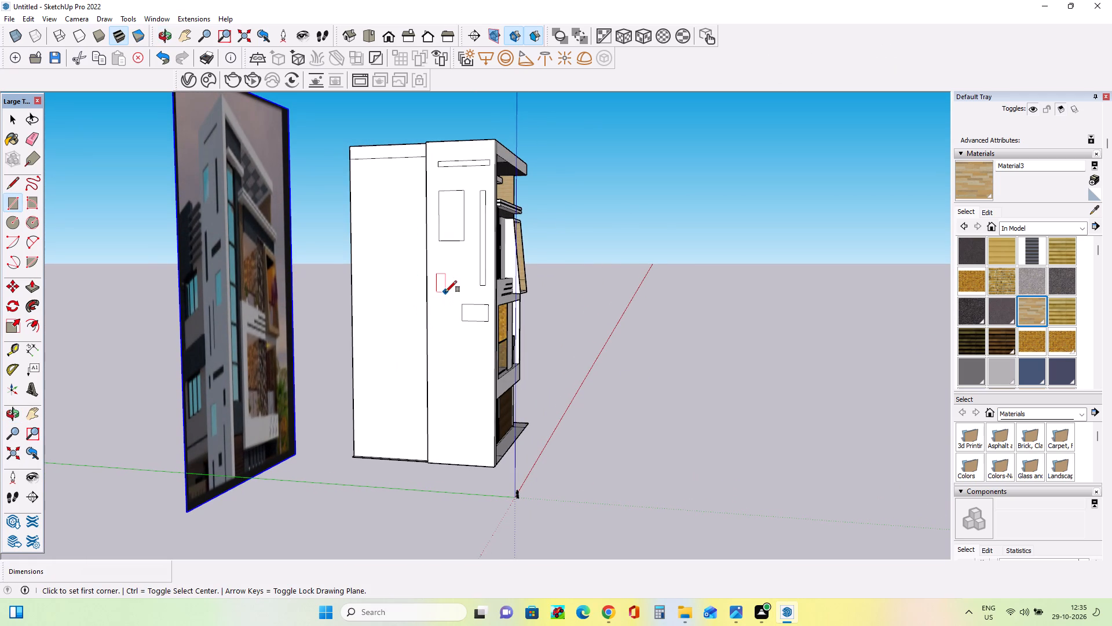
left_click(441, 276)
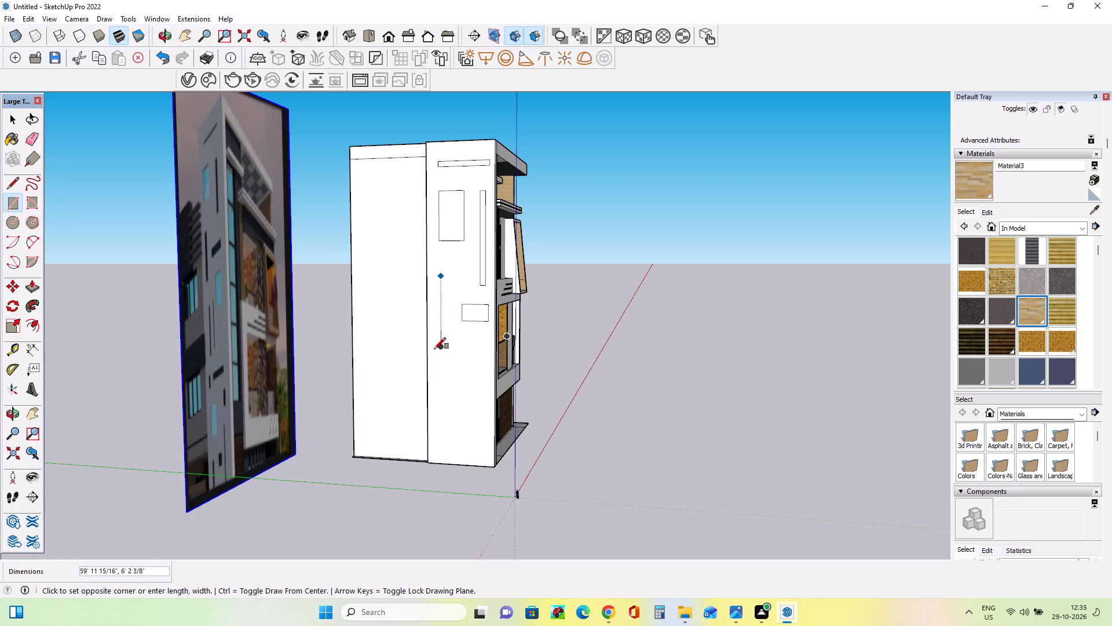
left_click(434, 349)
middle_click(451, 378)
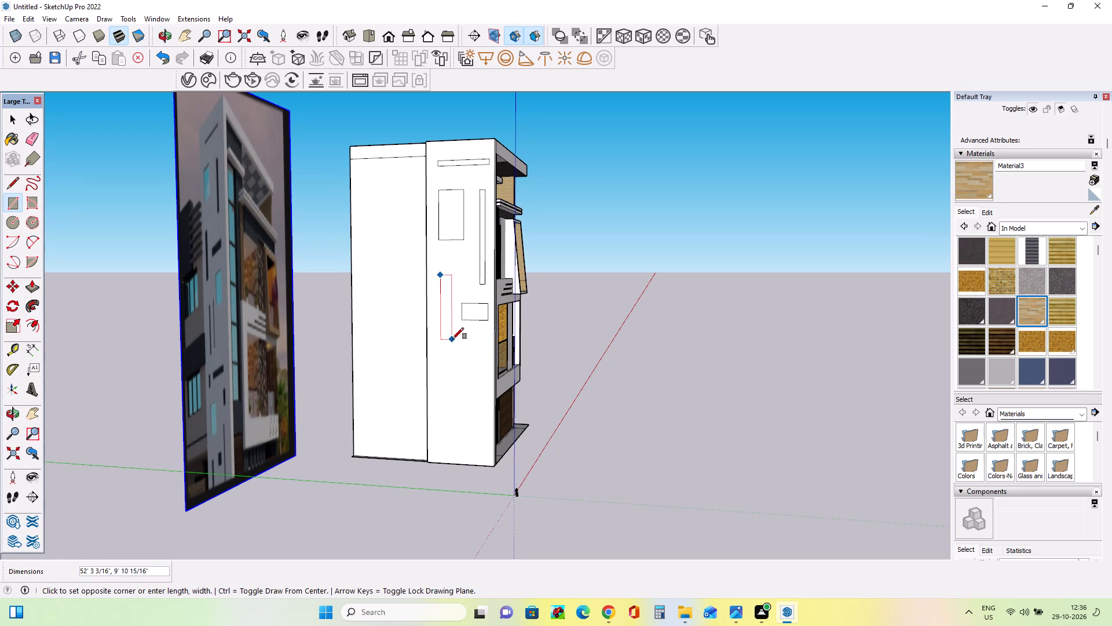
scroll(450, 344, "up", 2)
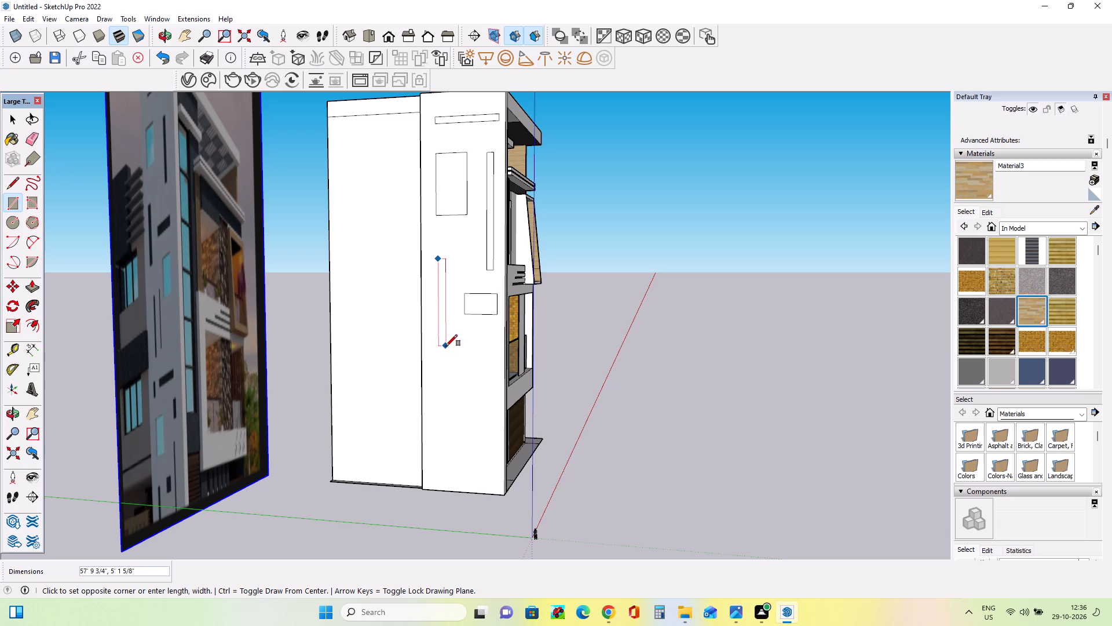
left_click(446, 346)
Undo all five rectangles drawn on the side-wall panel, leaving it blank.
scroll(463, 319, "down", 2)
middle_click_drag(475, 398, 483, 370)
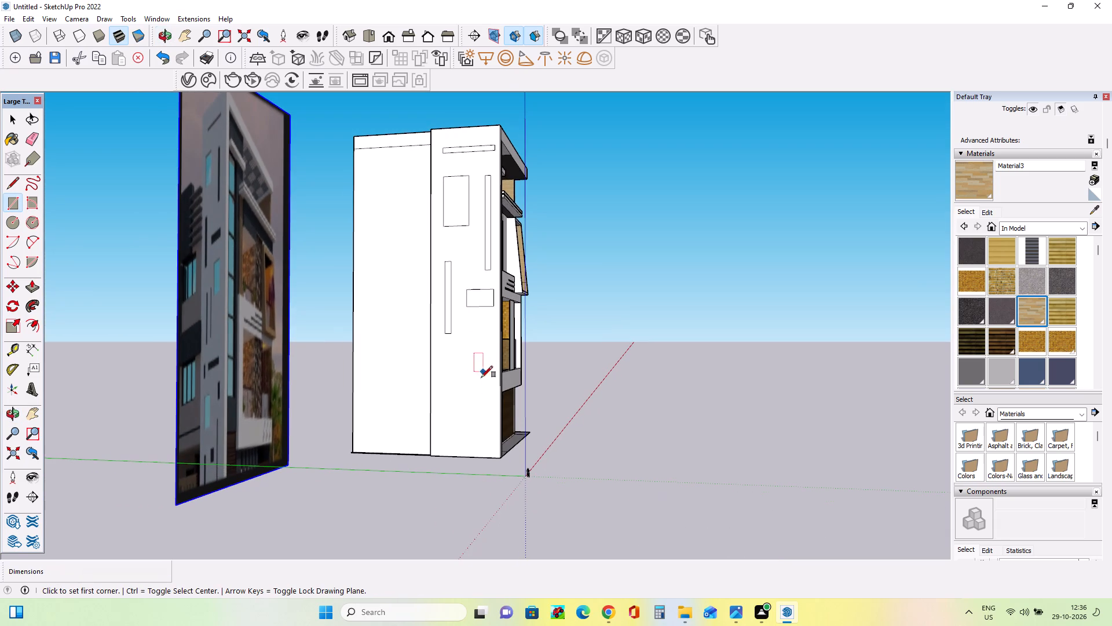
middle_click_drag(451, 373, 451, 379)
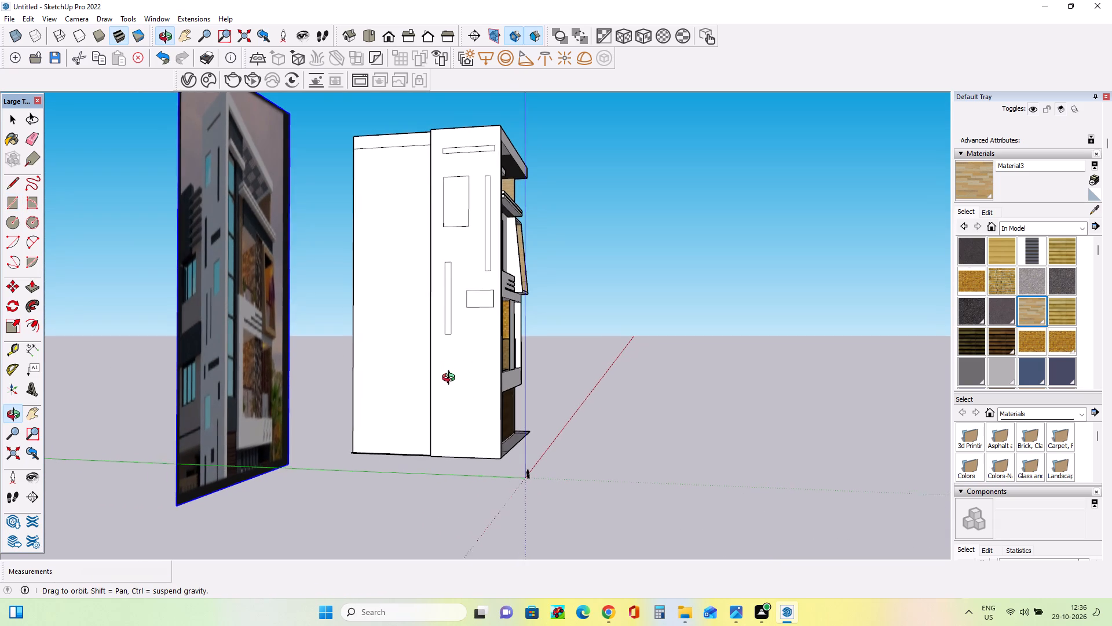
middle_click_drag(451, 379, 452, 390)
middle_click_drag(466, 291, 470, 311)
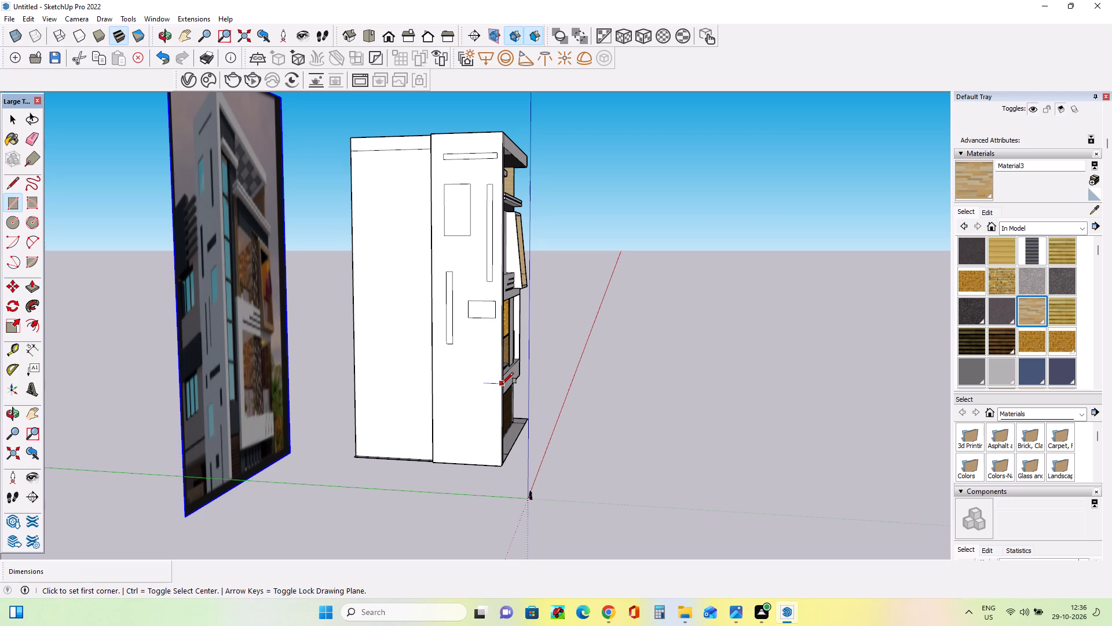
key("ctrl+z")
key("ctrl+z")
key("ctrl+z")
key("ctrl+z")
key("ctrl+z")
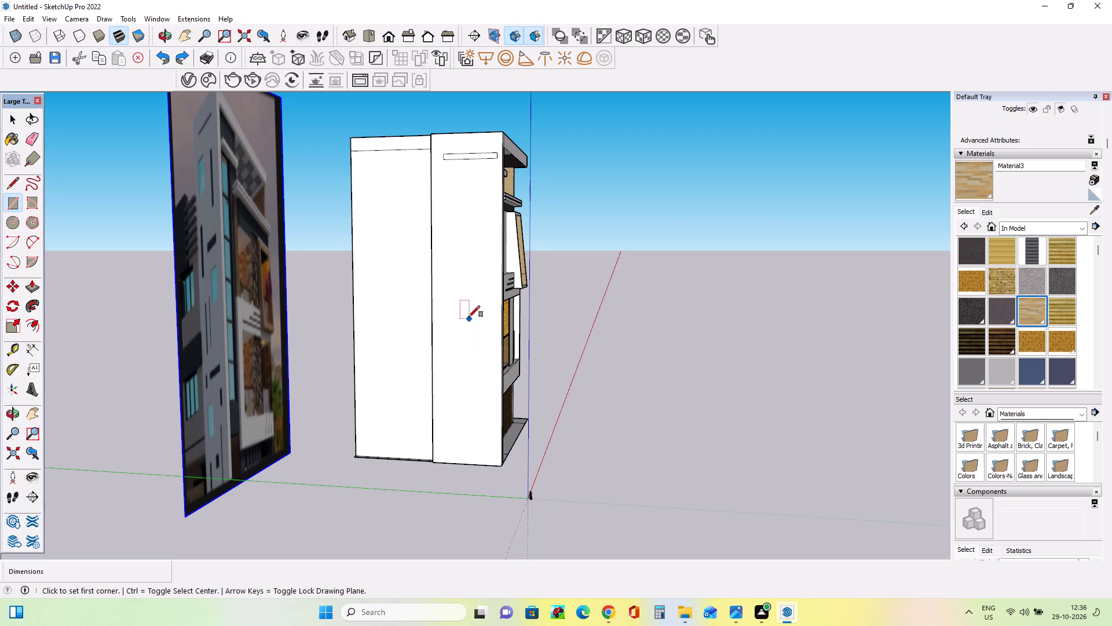
Draw a thin horizontal rectangle about 42' 8" by 4' near the top of the projecting side-wall panel.
left_click(444, 149)
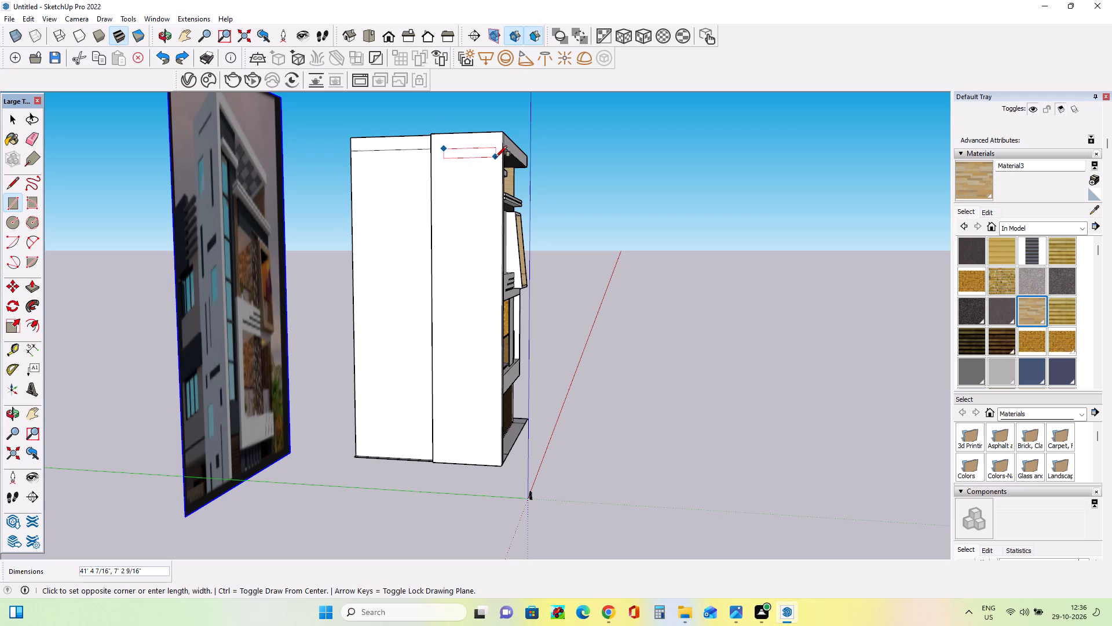
scroll(496, 157, "up", 3)
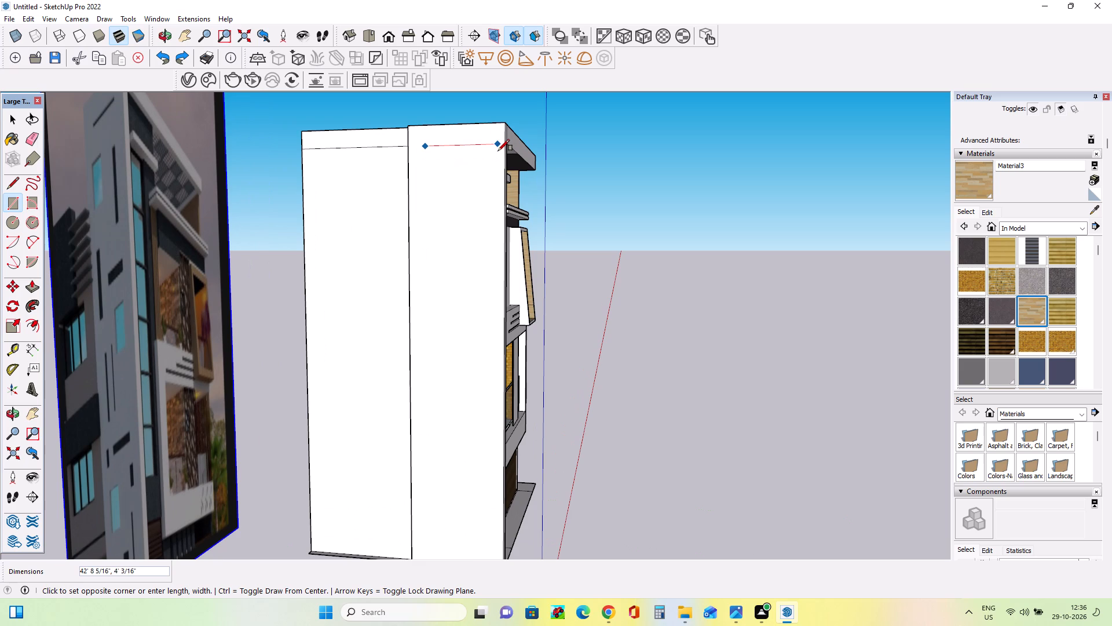
left_click(498, 151)
Draw an upright window rectangle about 28' by 15' below the inner end of the thin horizontal strip.
middle_click_drag(436, 220, 441, 220)
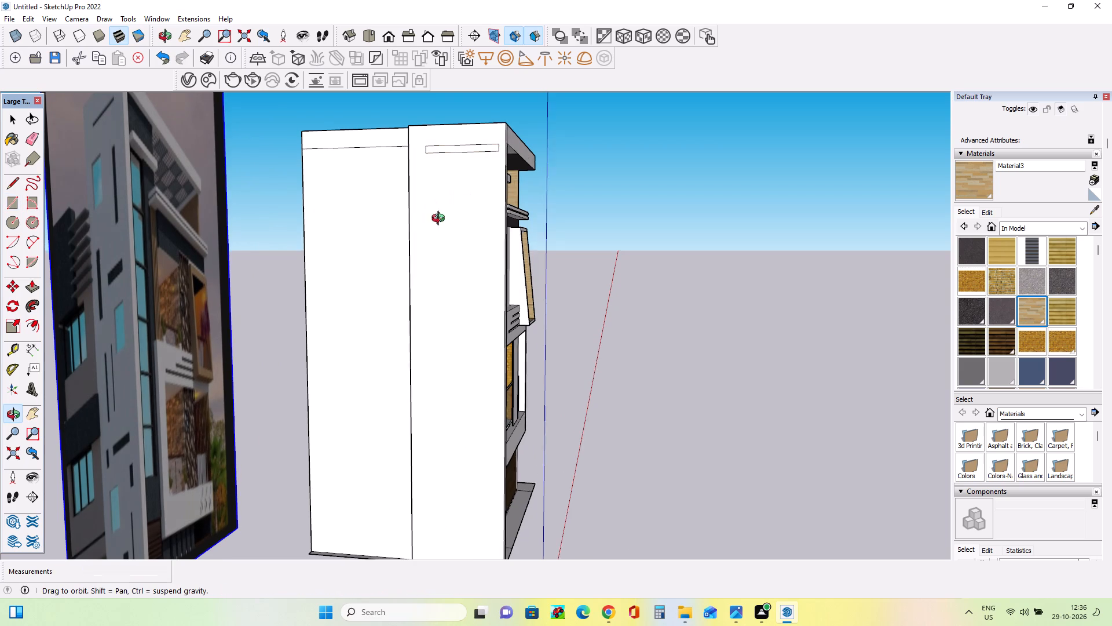
middle_click_drag(441, 220, 474, 206)
scroll(467, 202, "down", 3)
middle_click_drag(469, 208, 470, 228)
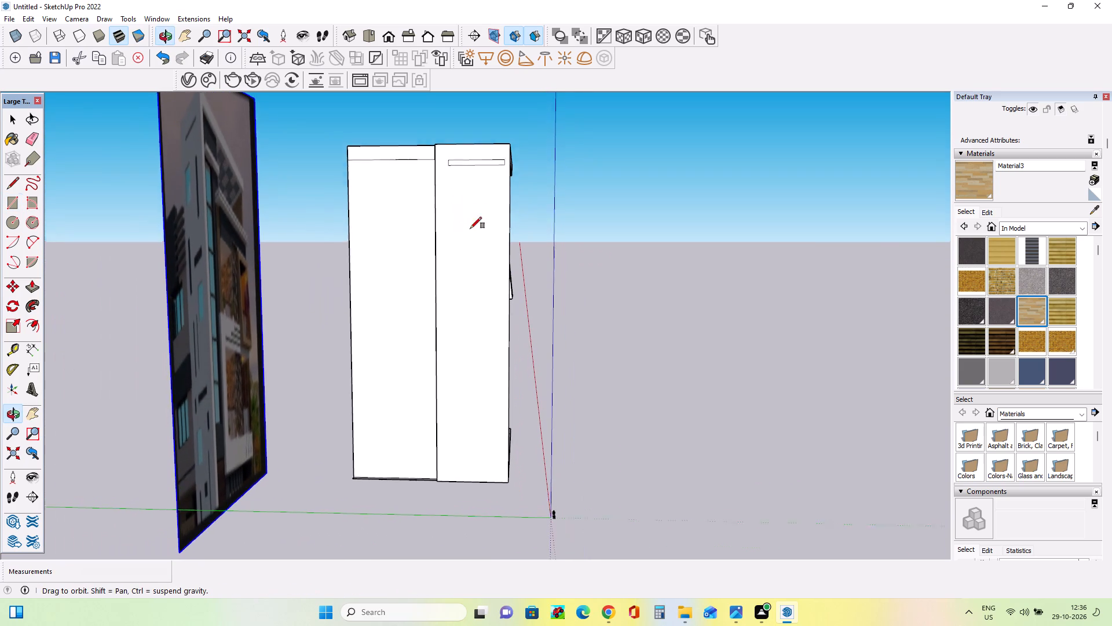
middle_click(391, 166)
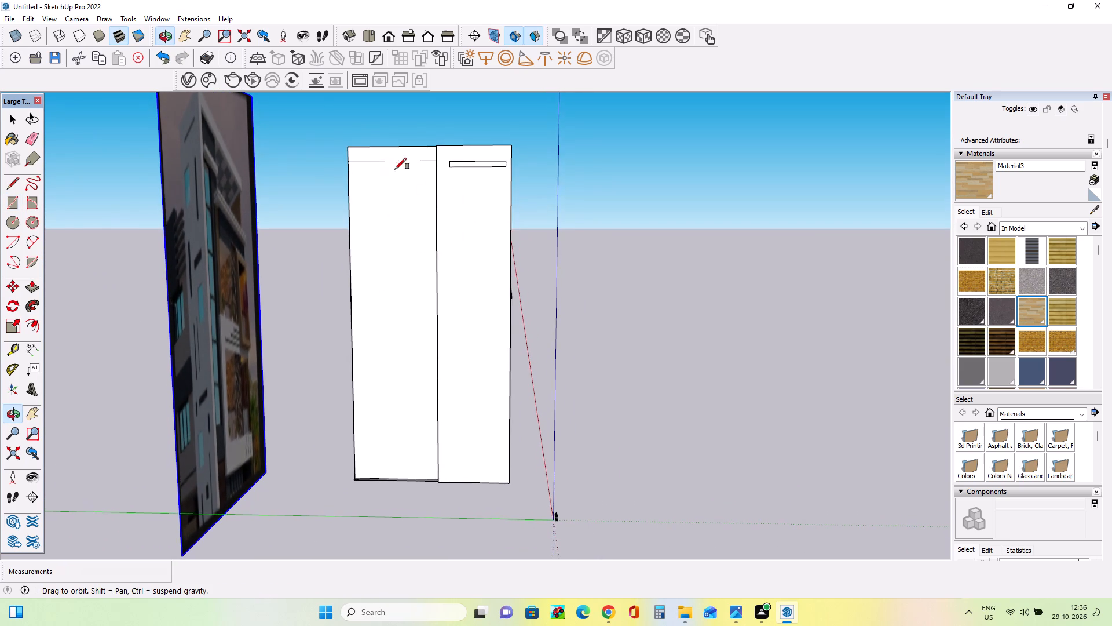
scroll(454, 219, "down", 2)
middle_click_drag(474, 263, 406, 287)
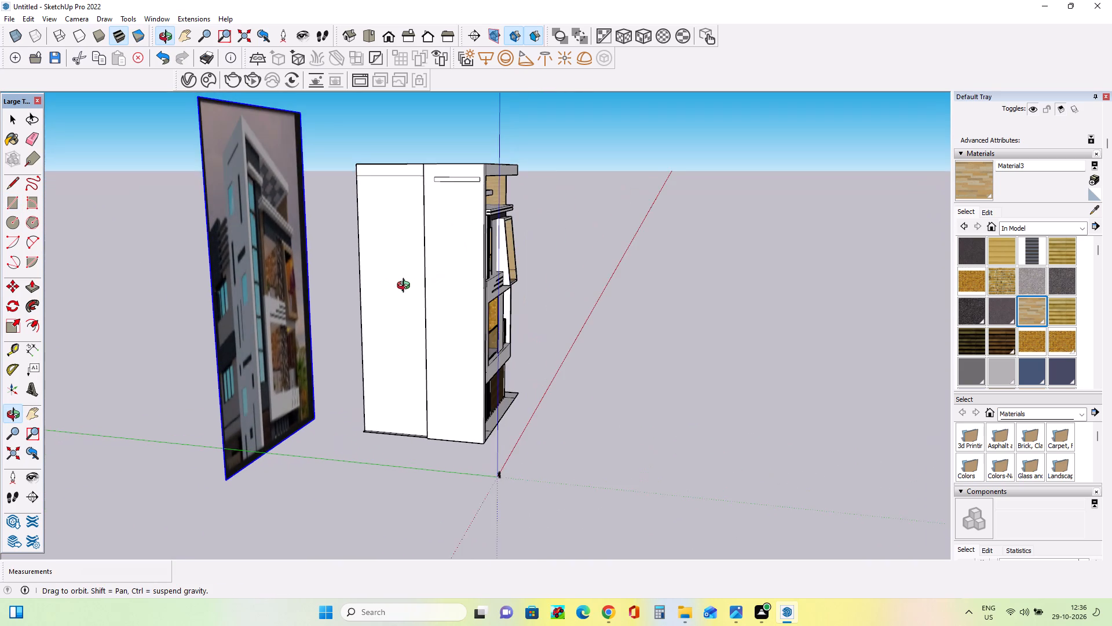
middle_click_drag(406, 287, 405, 290)
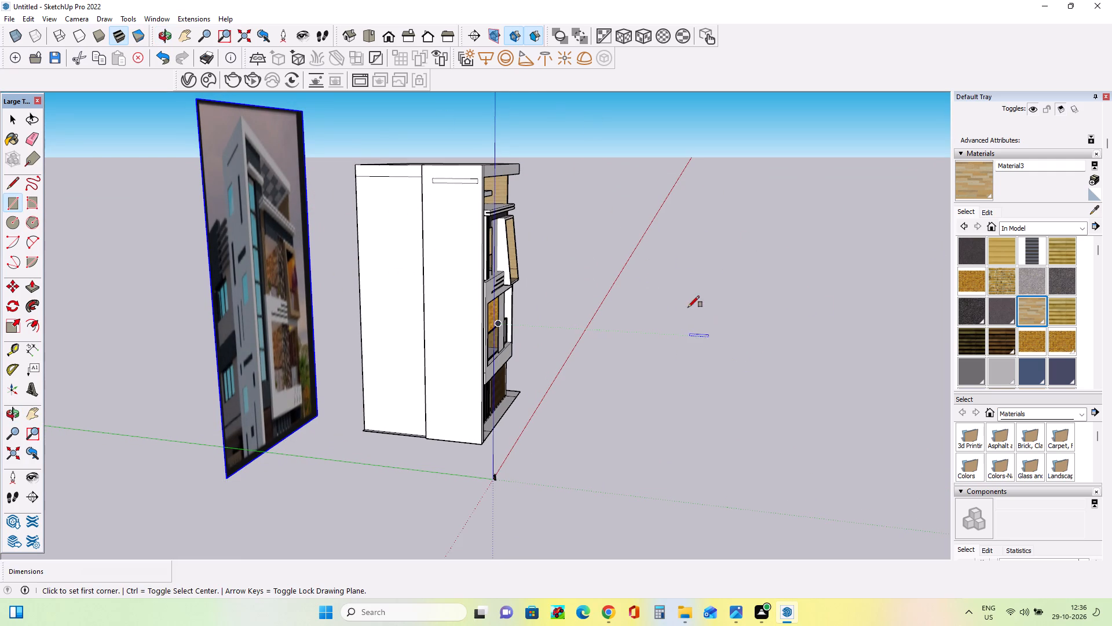
middle_click_drag(425, 268, 437, 269)
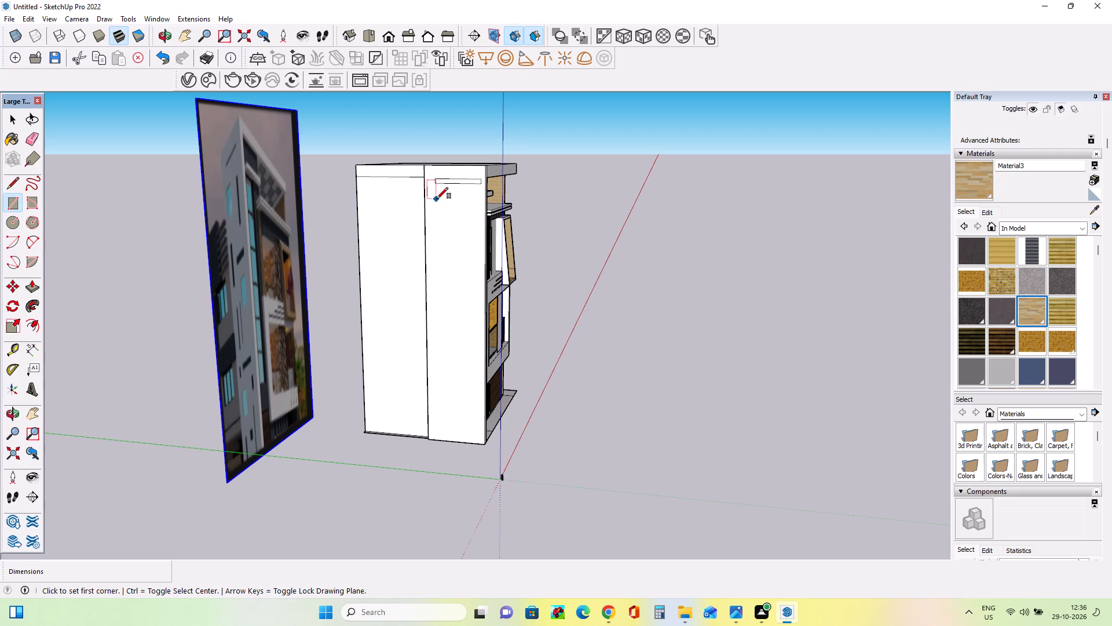
left_click(437, 198)
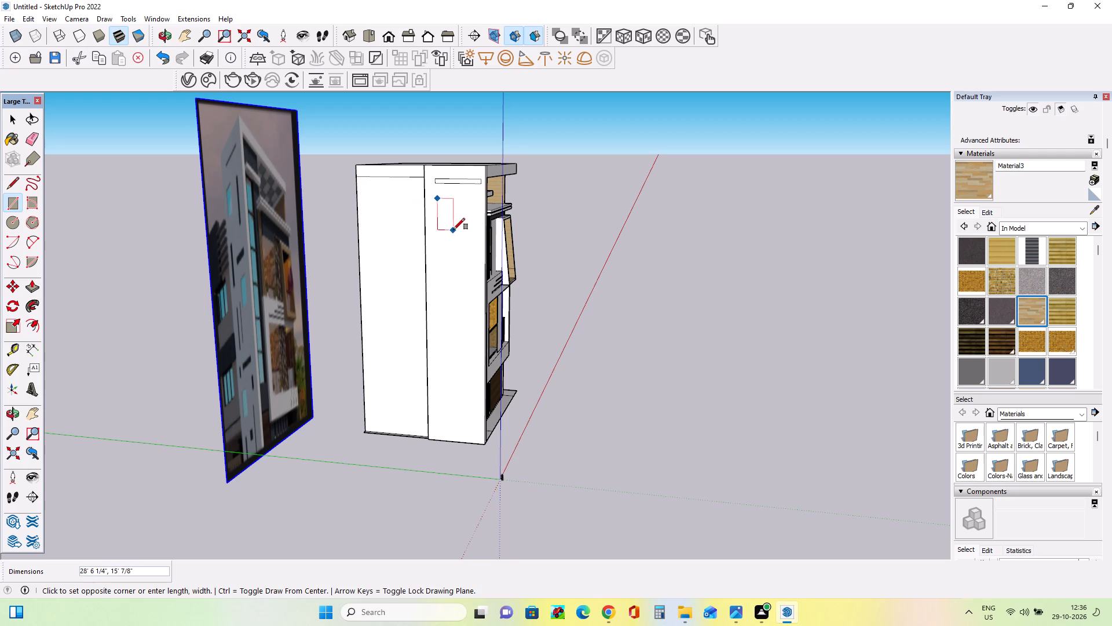
left_click(453, 230)
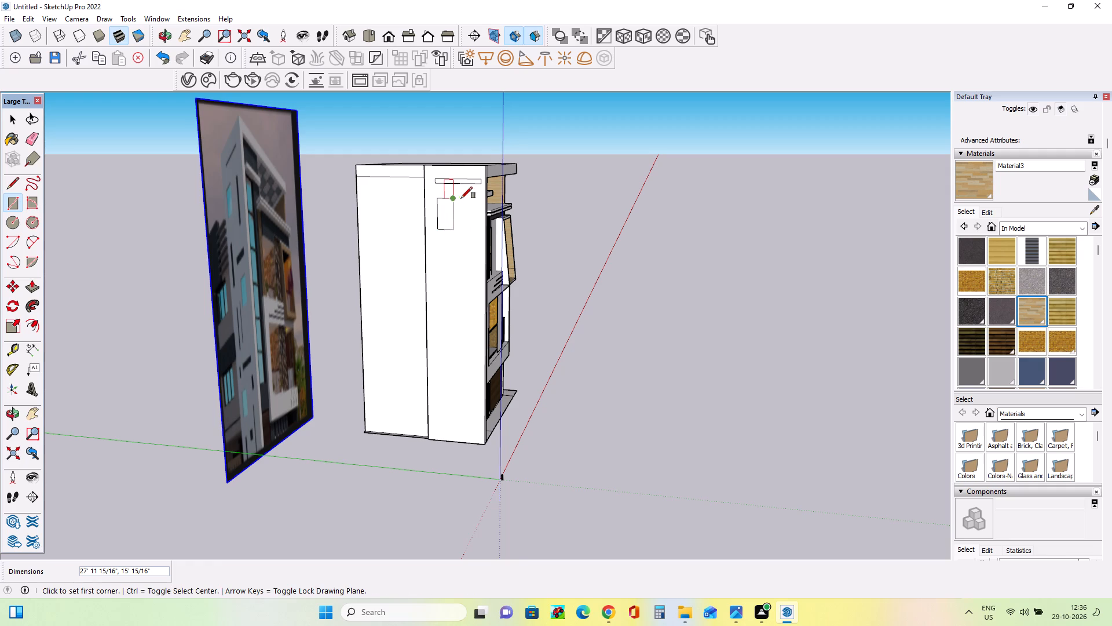
Draw a tall narrow groove rectangle about 53' 9" by 4' 9" near the panel's front edge, its top level with the window's.
left_click(477, 198)
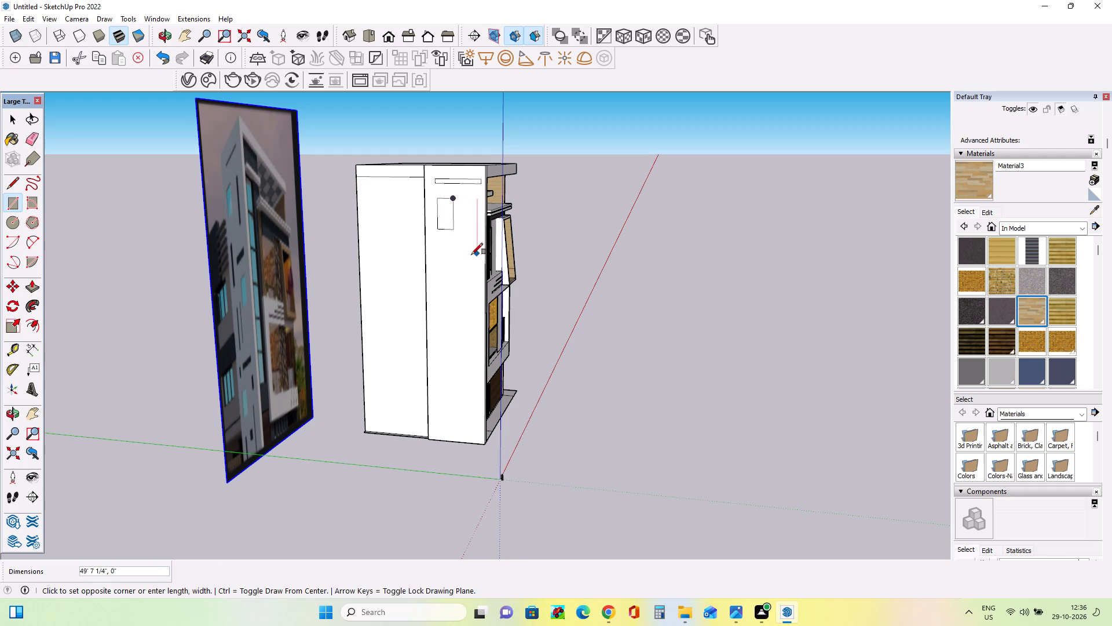
scroll(469, 259, "up", 3)
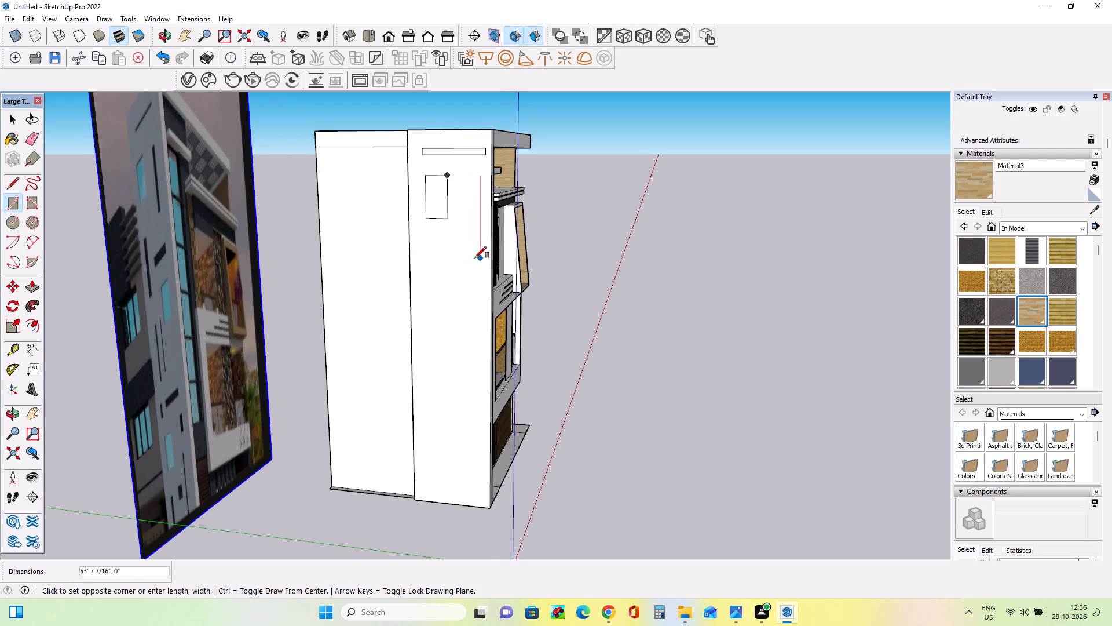
scroll(474, 258, "up", 1)
left_click(473, 258)
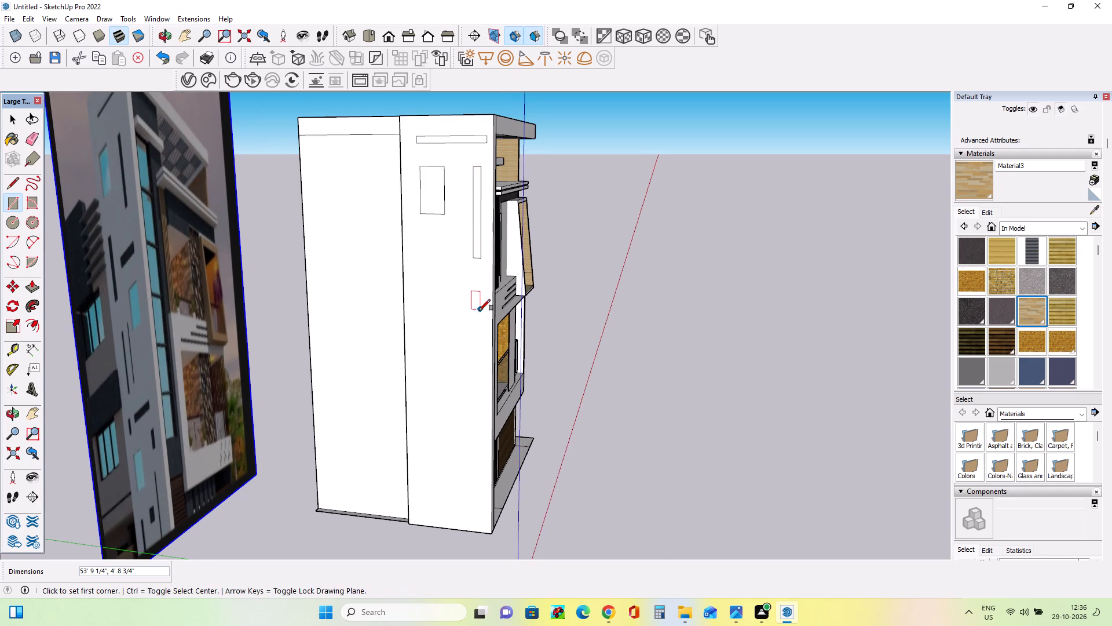
Draw a tall narrow groove rectangle about 52' 9" by 5' 1" near the panel's inner edge, below the upper window.
middle_click_drag(479, 311, 482, 291)
scroll(460, 283, "down", 3)
middle_click_drag(463, 284, 471, 287)
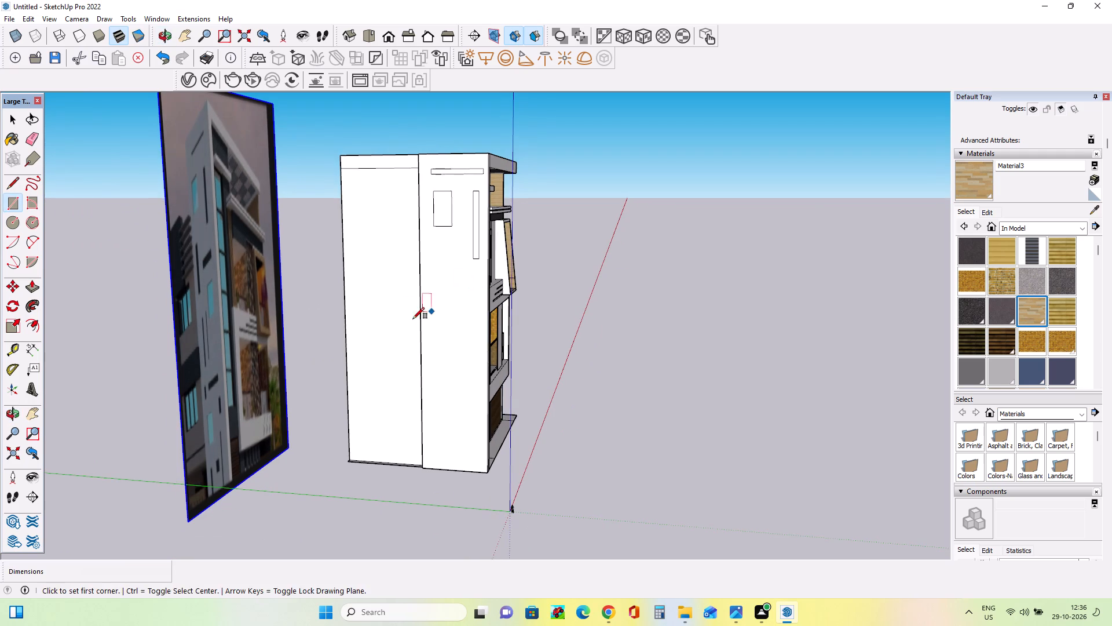
middle_click_drag(414, 319, 419, 305)
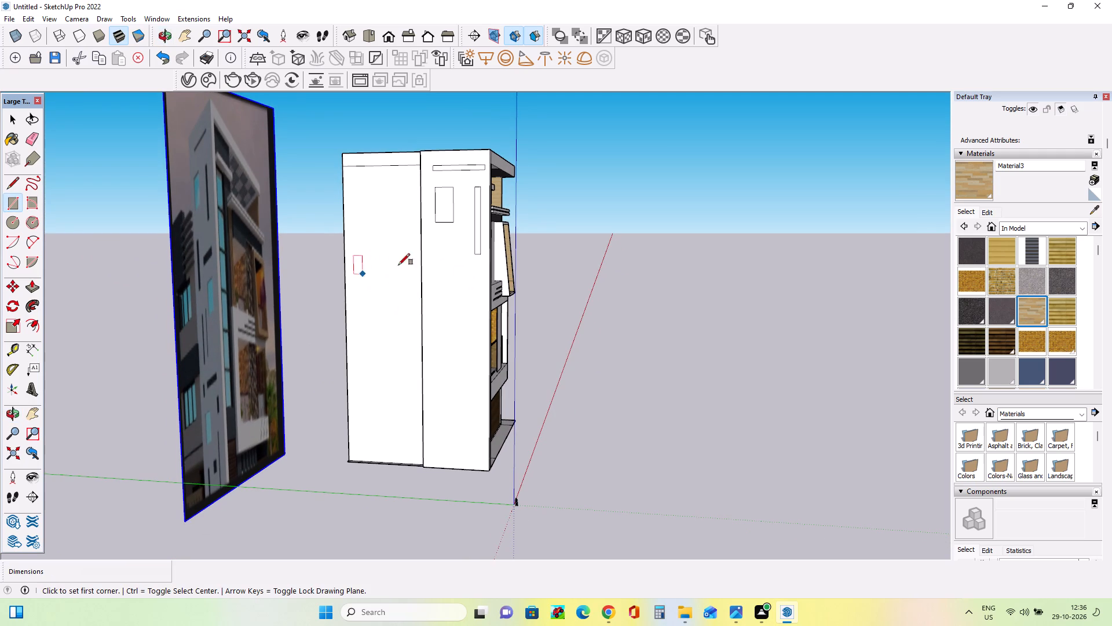
middle_click_drag(442, 281, 412, 311)
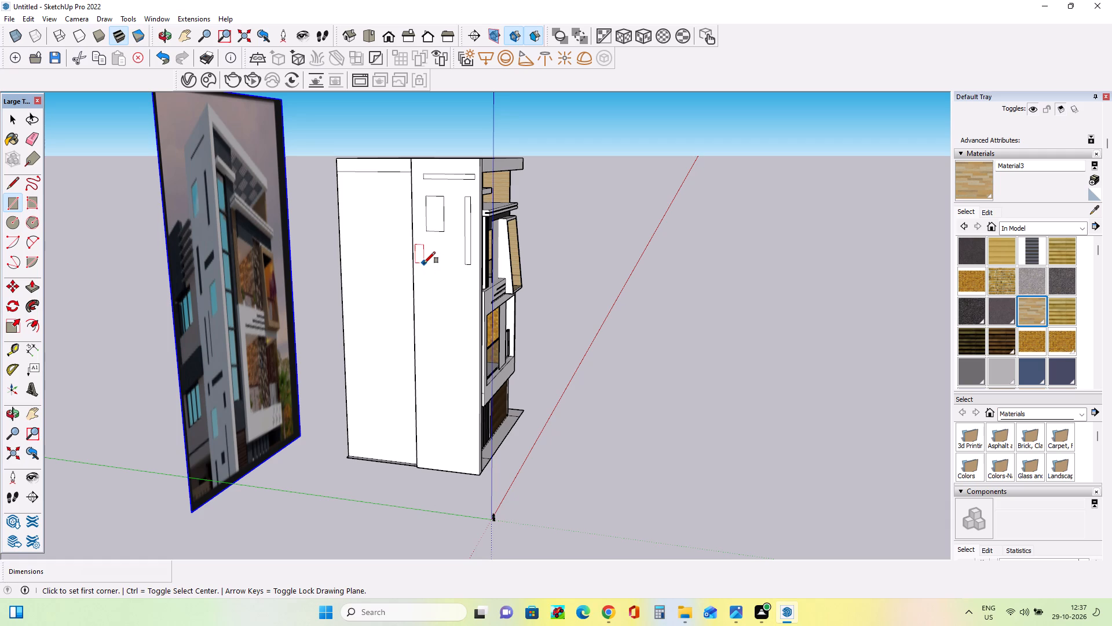
left_click(423, 263)
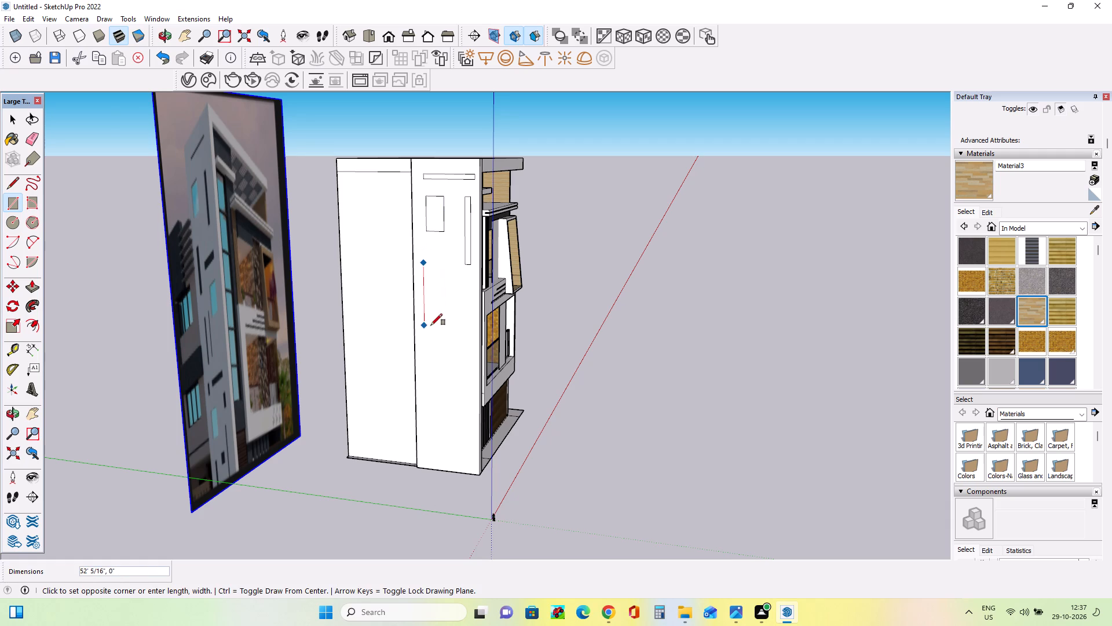
scroll(431, 325, "up", 2)
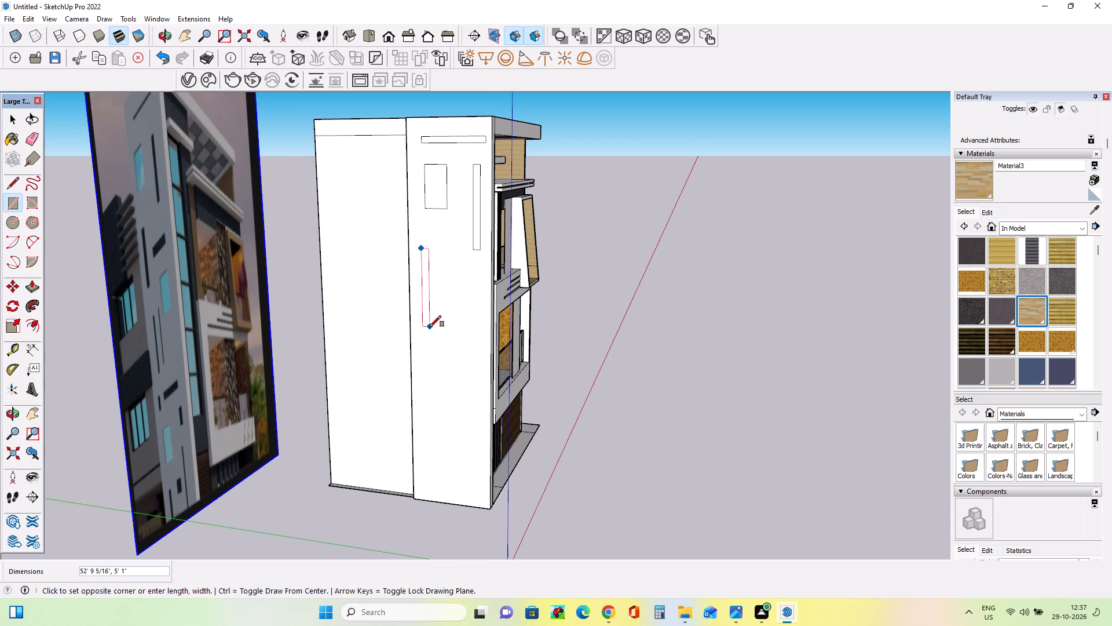
left_click(430, 327)
Draw a horizontal window rectangle about 23' by 12' below the front-edge groove, beside the inner groove's upper half.
middle_click_drag(466, 344, 475, 320)
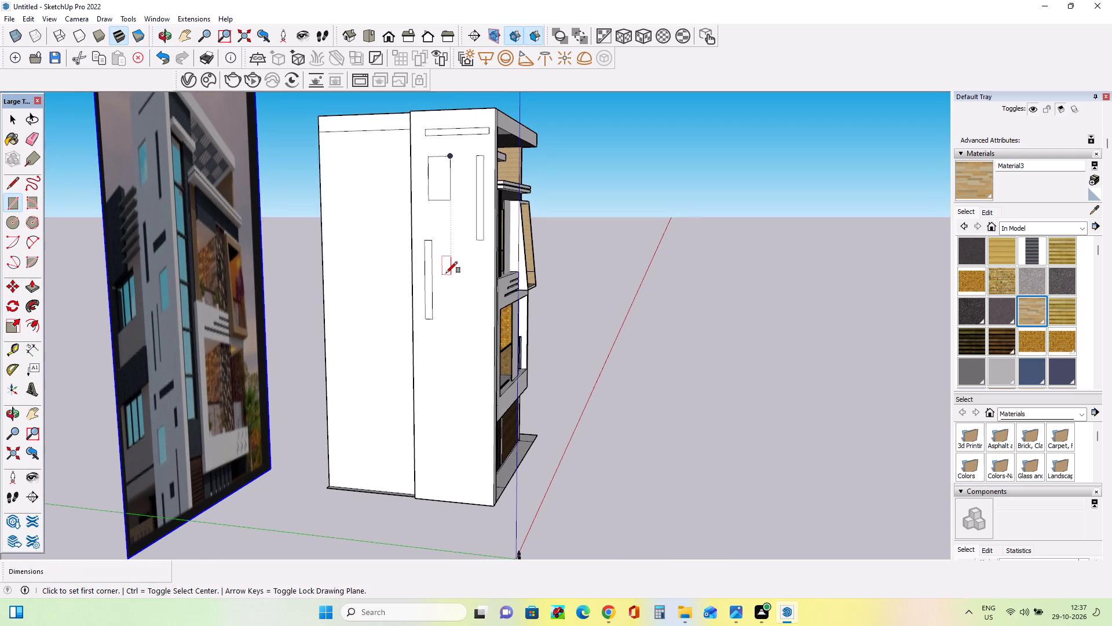
left_click(446, 270)
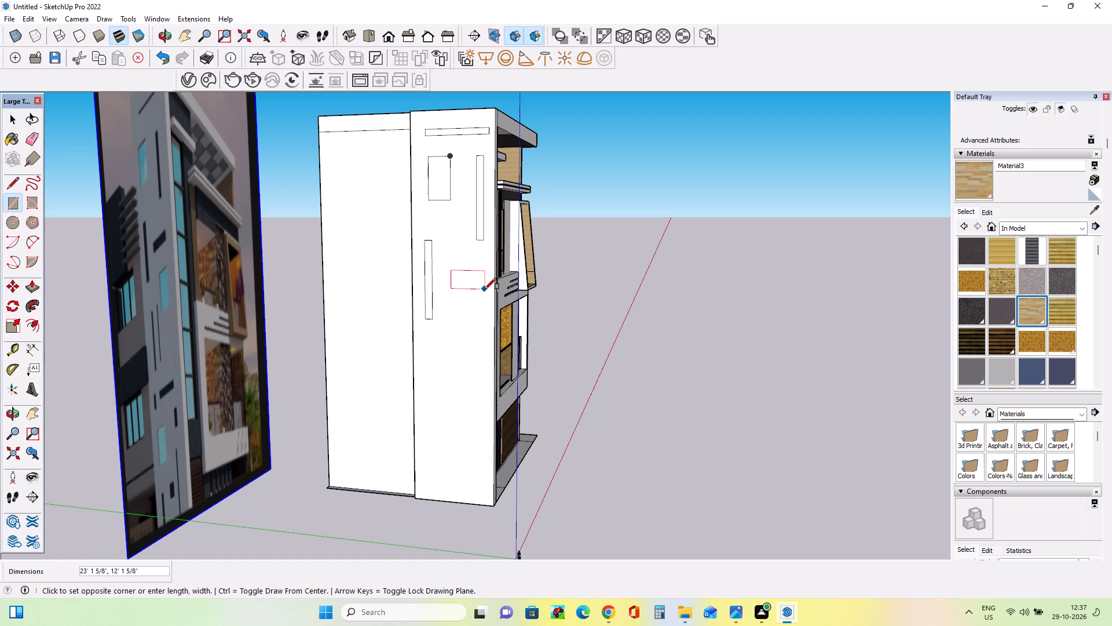
left_click(485, 289)
Draw an upright window rectangle about 36' by 11' 5" below the horizontal window, toward the panel's front edge.
middle_click_drag(386, 329, 410, 310)
scroll(358, 322, "down", 1)
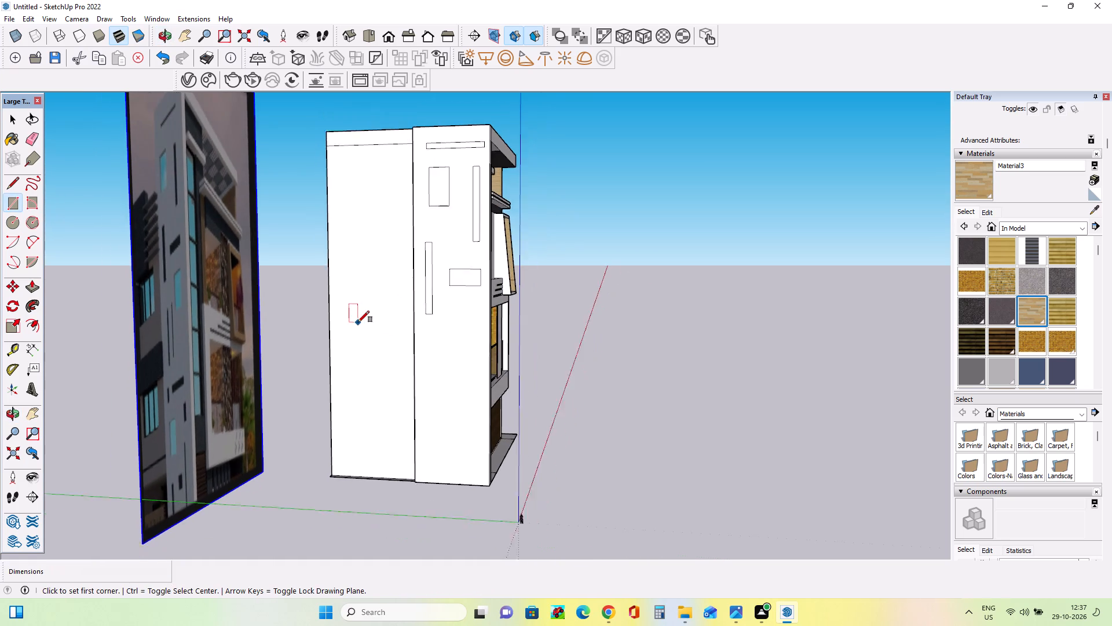
scroll(358, 322, "down", 1)
middle_click_drag(485, 336, 489, 315)
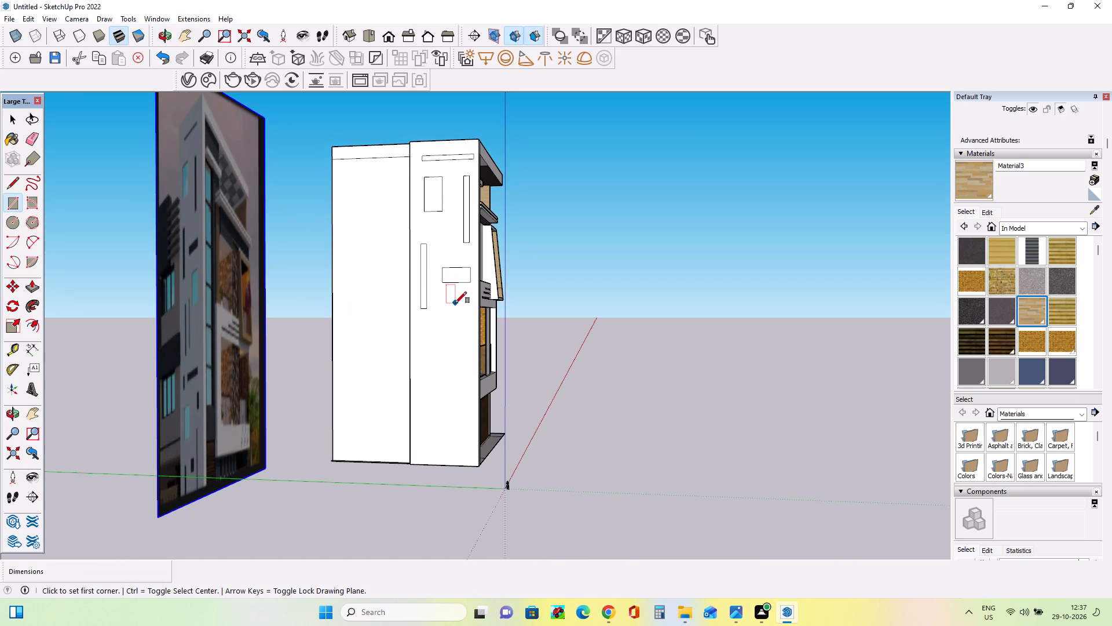
left_click(455, 303)
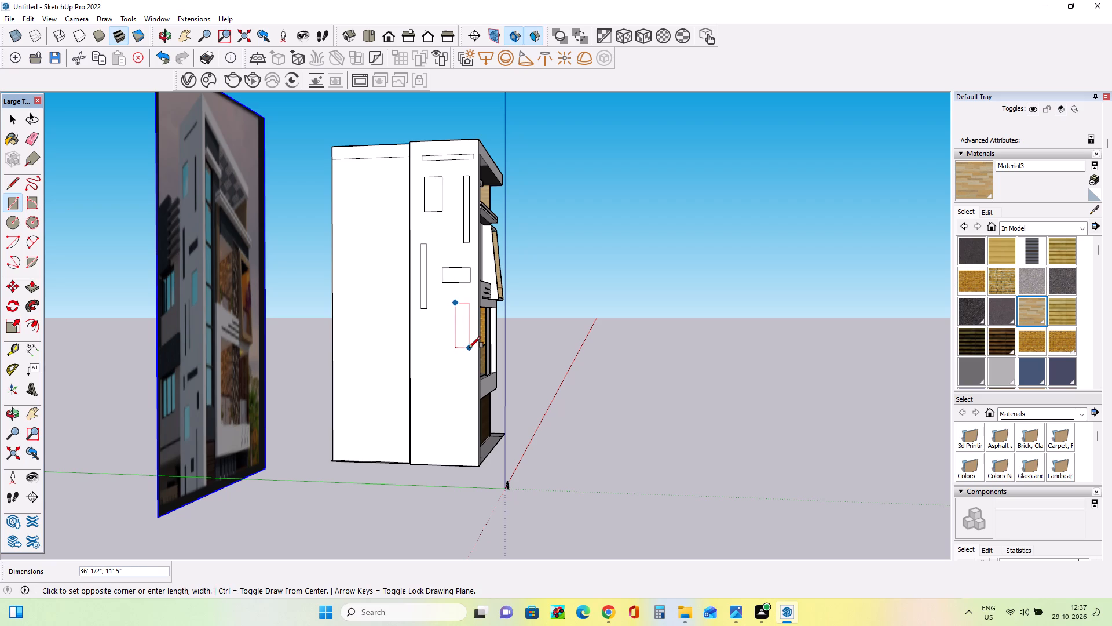
left_click(469, 348)
Draw a narrow upright groove rectangle about 42' 6" by 3' 10" below the inner-edge groove.
middle_click_drag(434, 377, 442, 362)
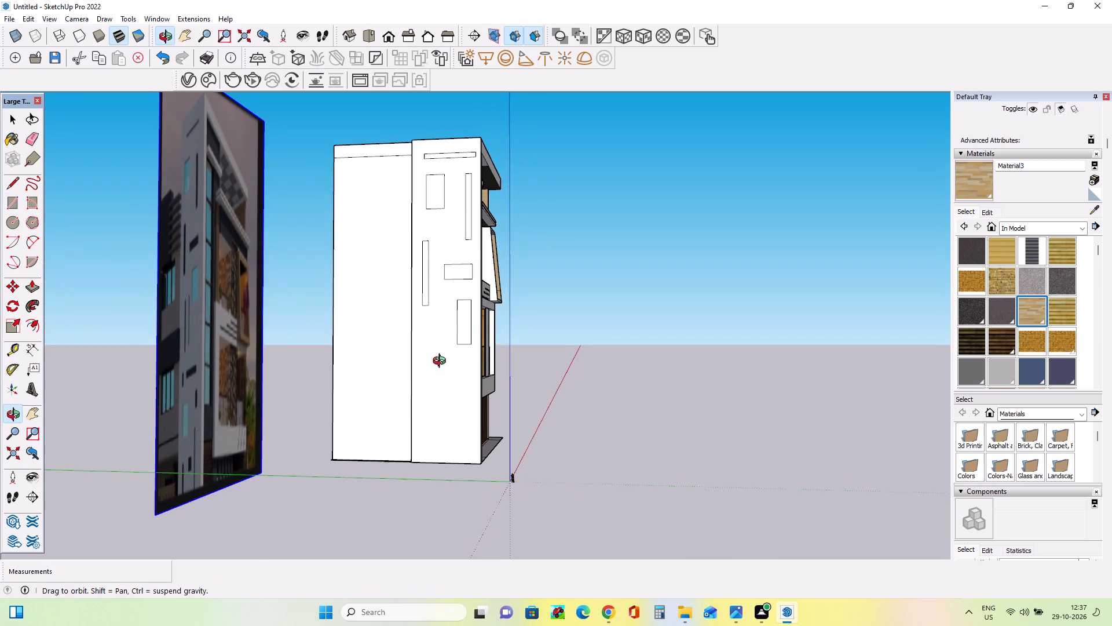
middle_click_drag(442, 362, 442, 361)
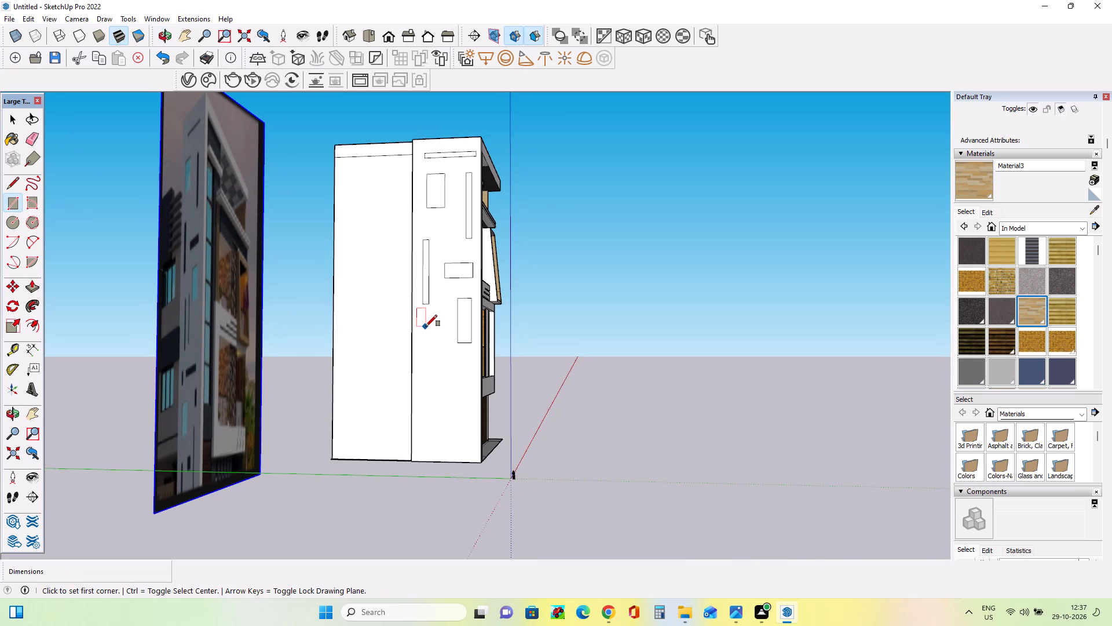
left_click(426, 327)
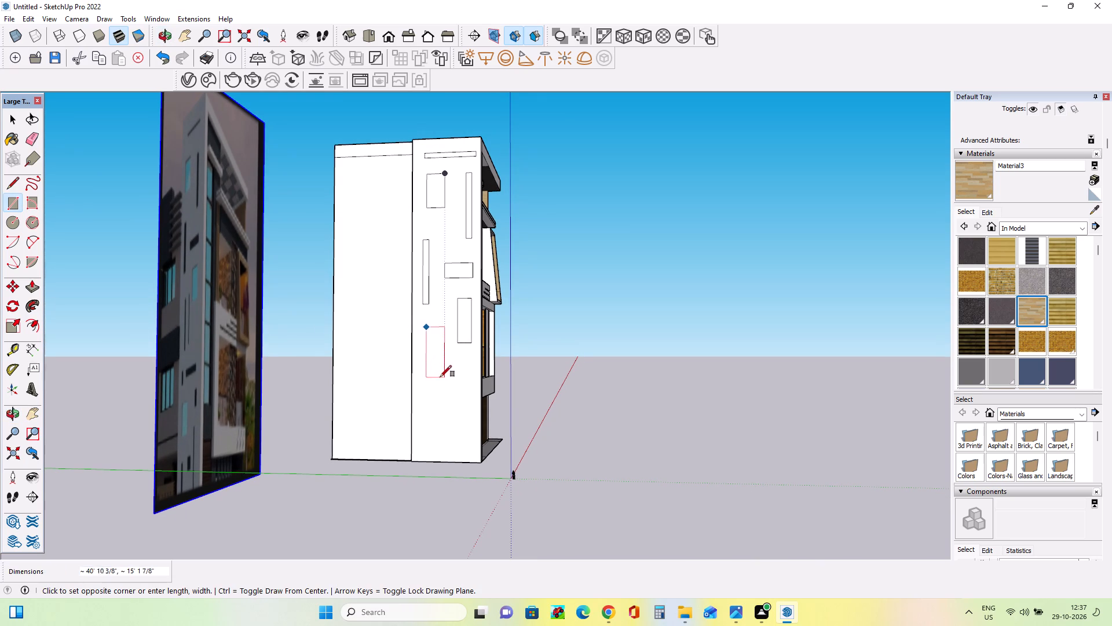
scroll(440, 380, "up", 1)
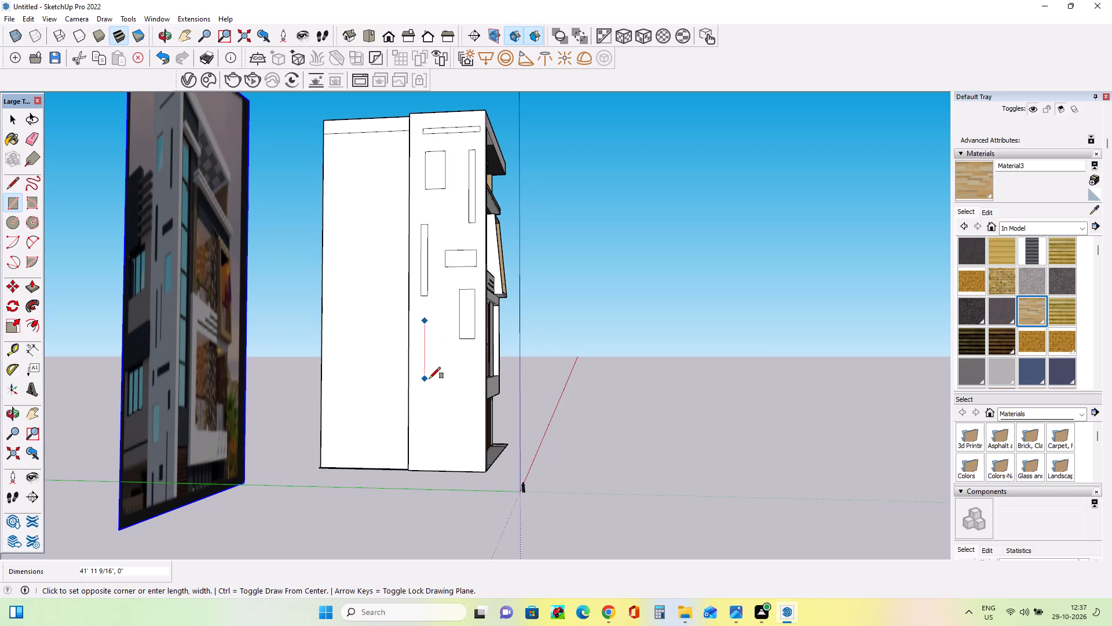
scroll(431, 378, "up", 2)
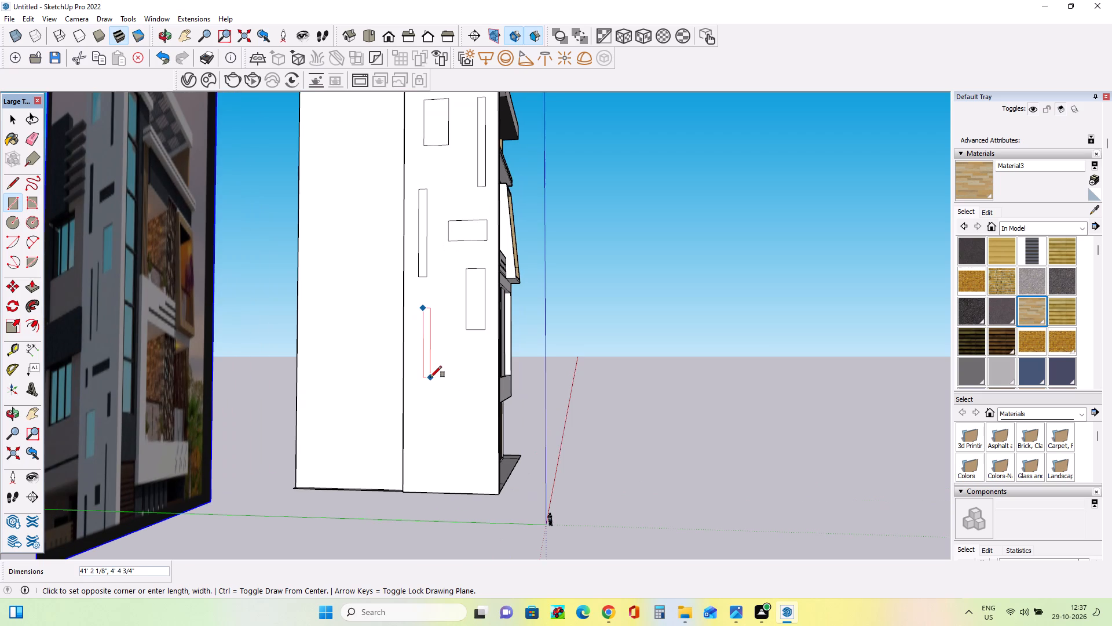
scroll(430, 378, "up", 3)
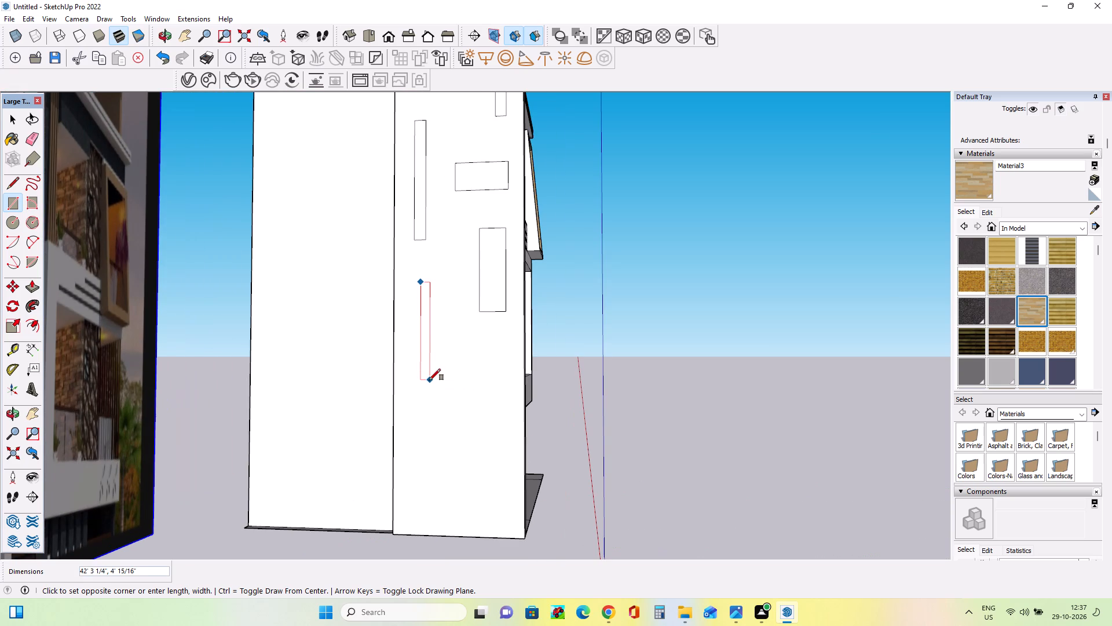
left_click(429, 380)
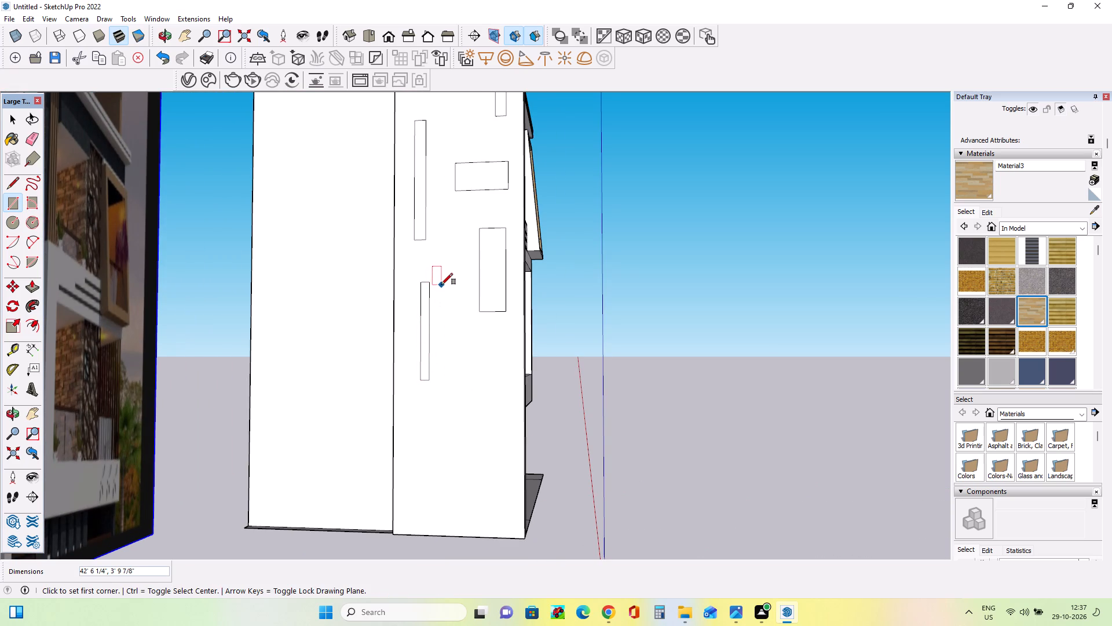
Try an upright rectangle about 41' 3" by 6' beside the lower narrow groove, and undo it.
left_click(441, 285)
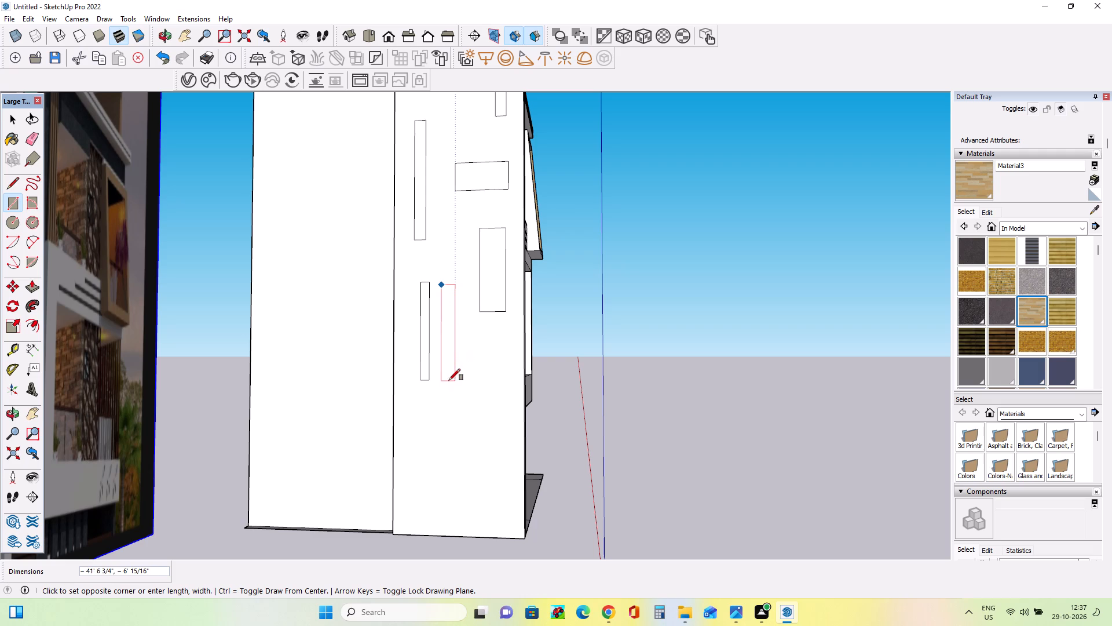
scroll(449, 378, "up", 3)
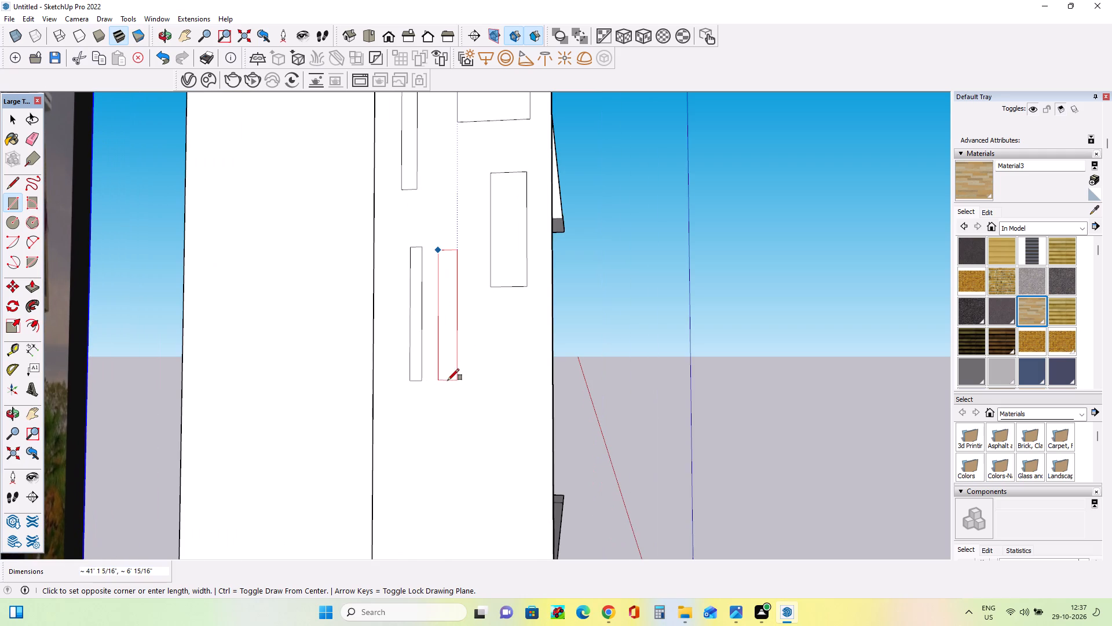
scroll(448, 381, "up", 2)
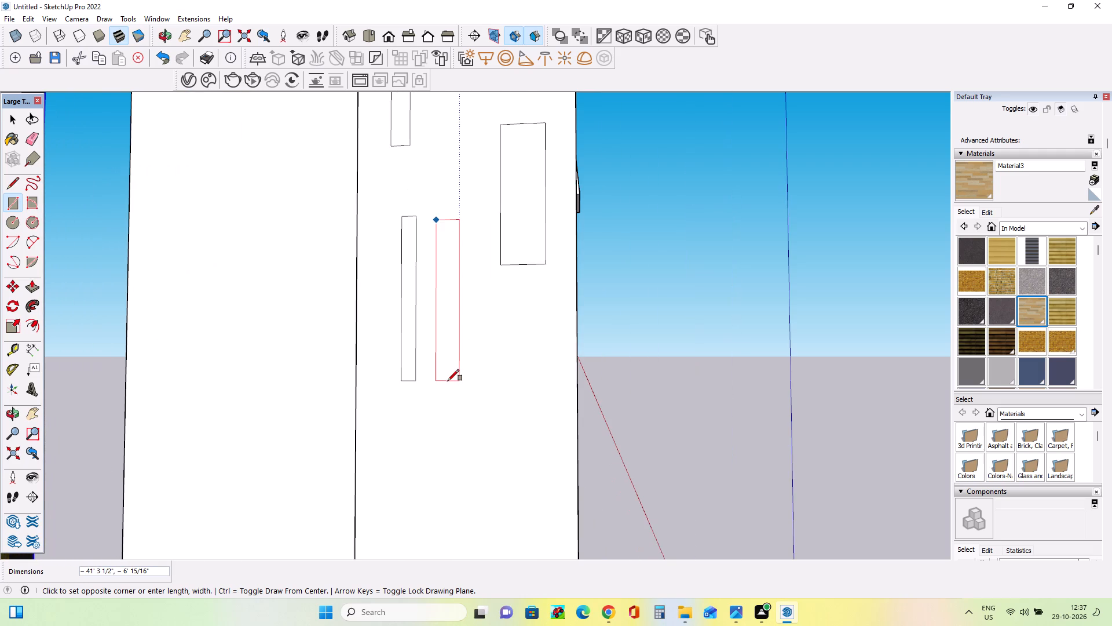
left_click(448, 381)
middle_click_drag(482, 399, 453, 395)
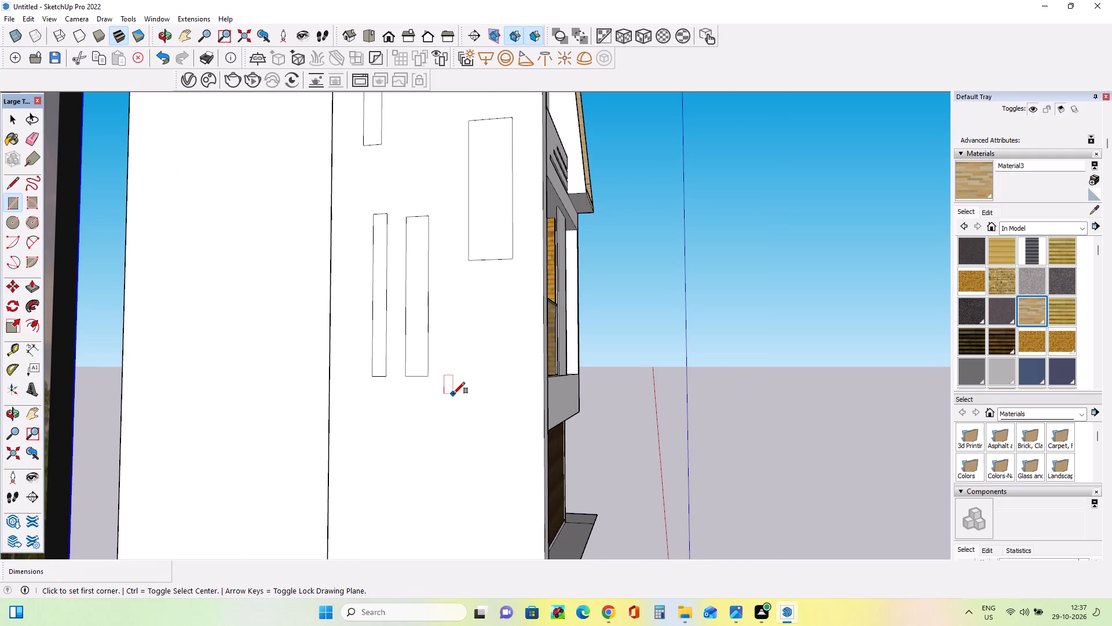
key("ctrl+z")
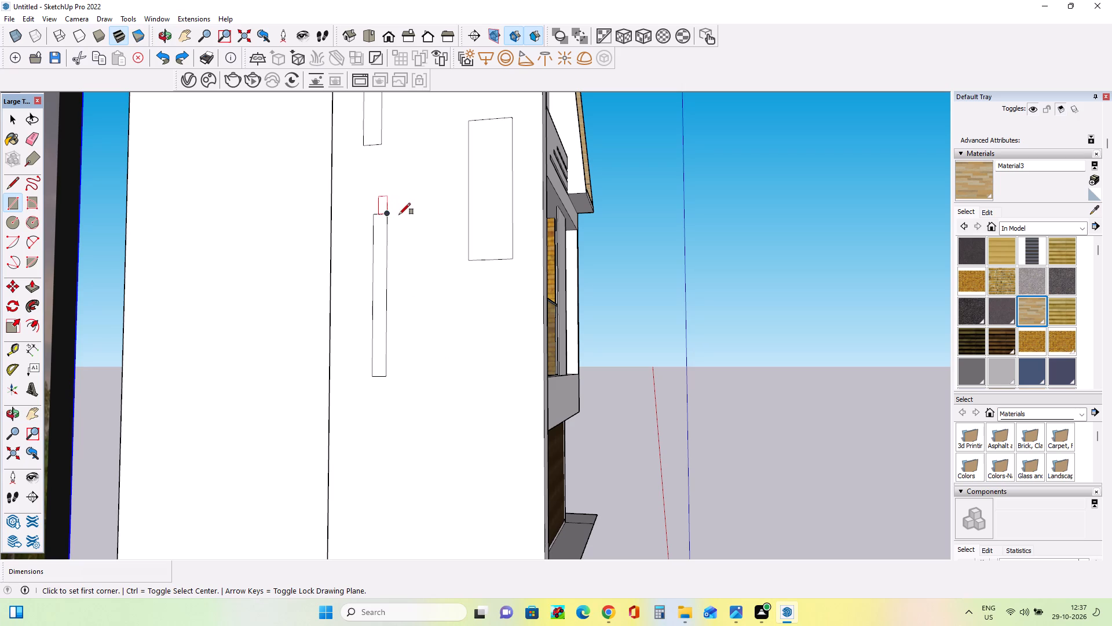
Draw a second narrow groove rectangle about 42' 8" by 3' 3" parallel to the lower inner groove, with matching top and bottom.
left_click(402, 215)
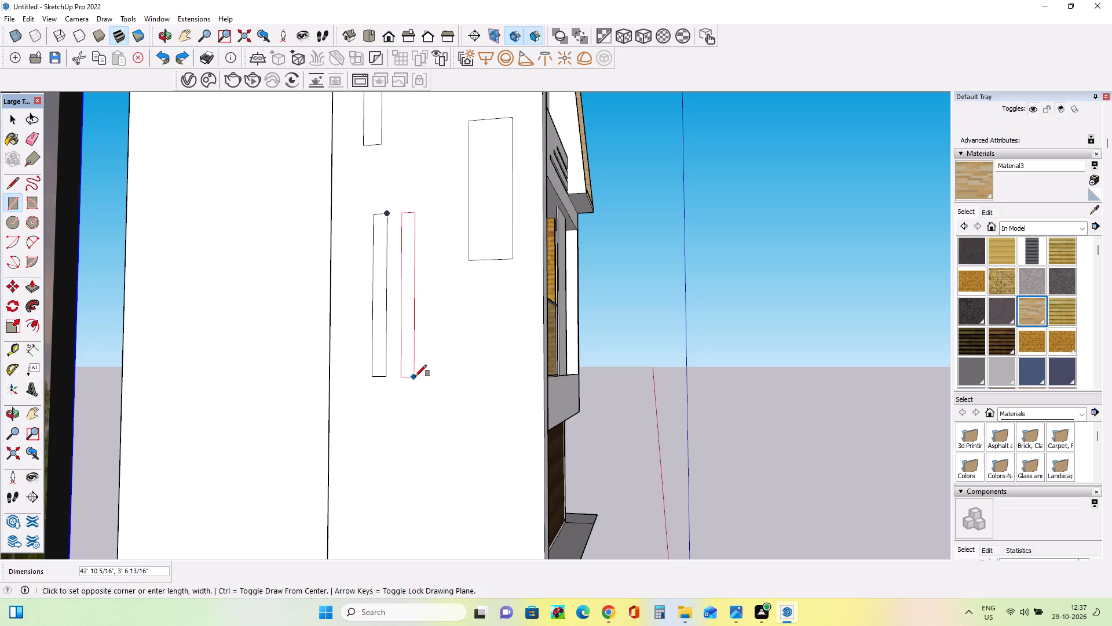
left_click(413, 377)
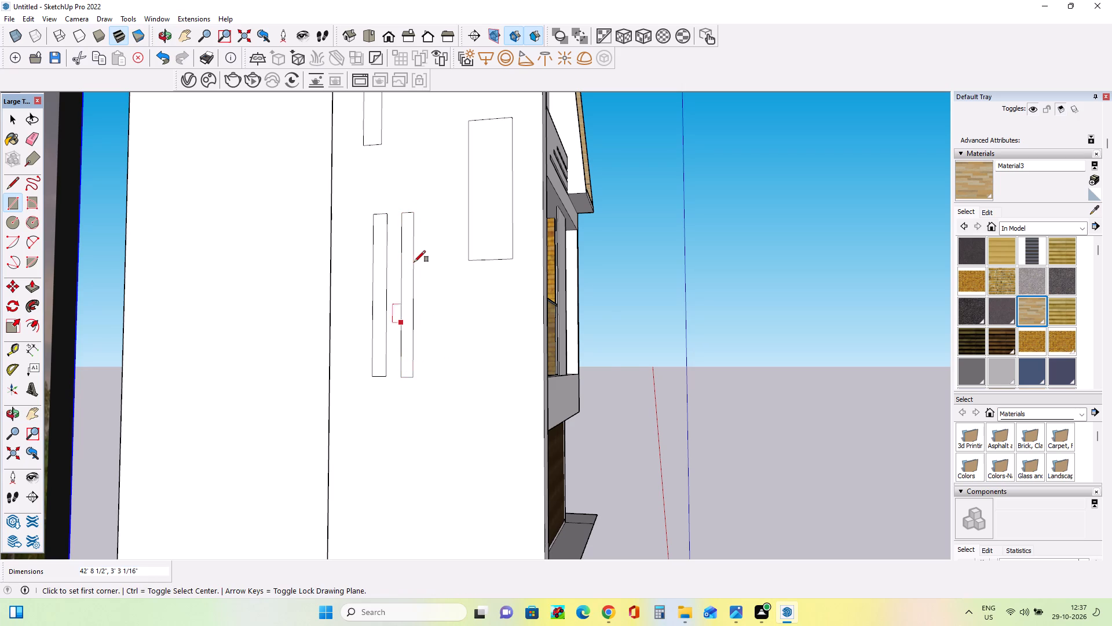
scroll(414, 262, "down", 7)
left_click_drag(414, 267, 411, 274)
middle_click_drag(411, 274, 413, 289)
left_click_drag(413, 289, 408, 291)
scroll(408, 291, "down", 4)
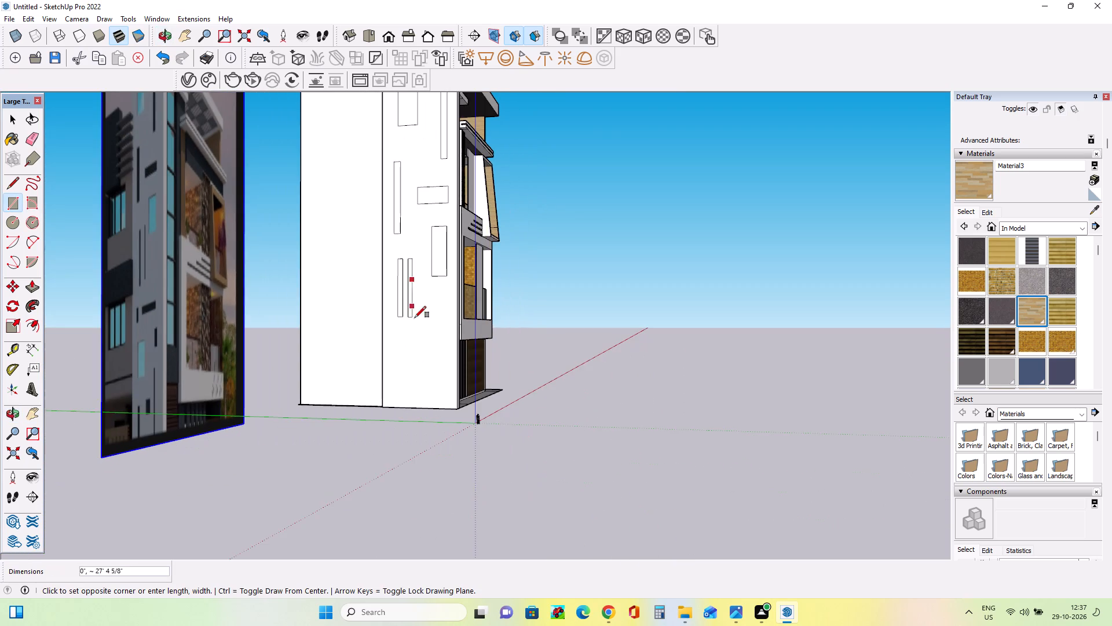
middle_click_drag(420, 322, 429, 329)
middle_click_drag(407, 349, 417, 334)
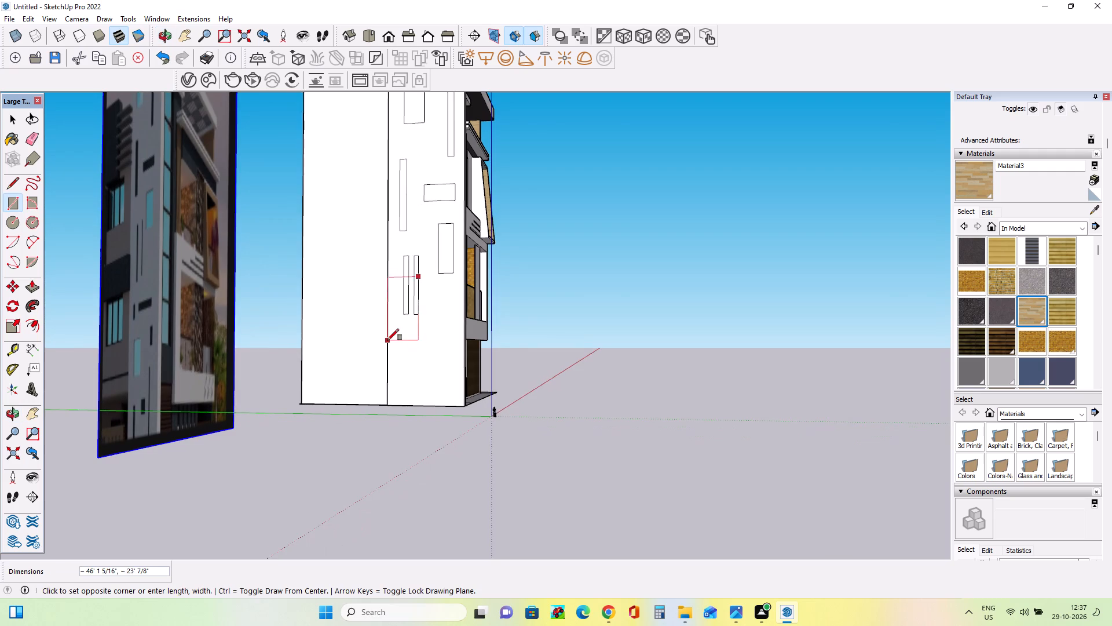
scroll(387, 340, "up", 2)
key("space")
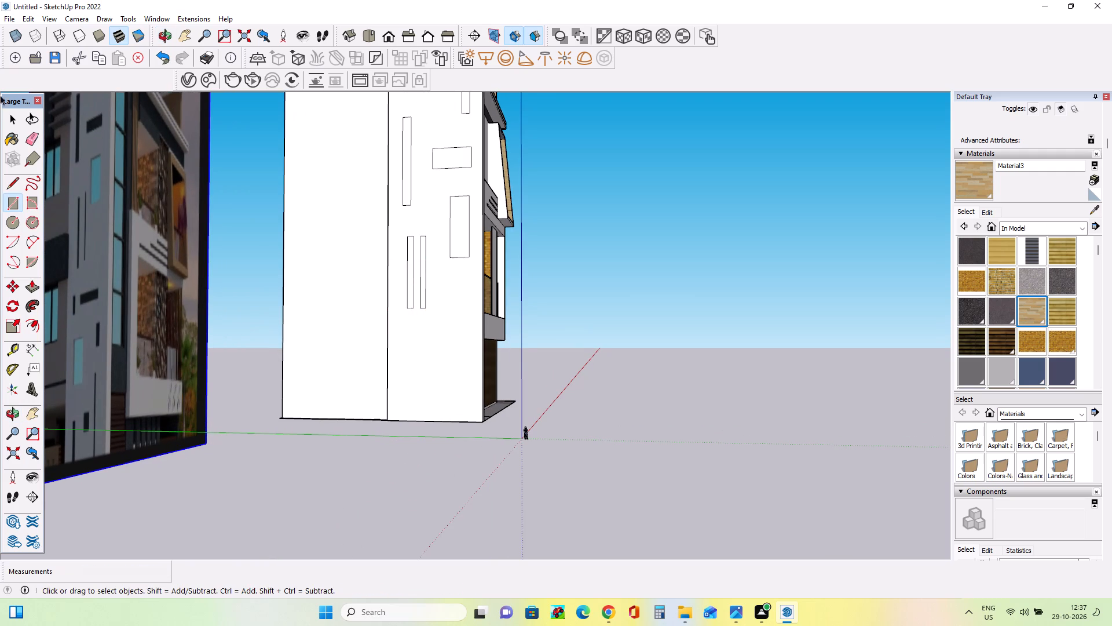
Draw a short upright rectangle about 17' 9" by 4' 3" just below the inner groove of the parallel pair.
left_click(13, 205)
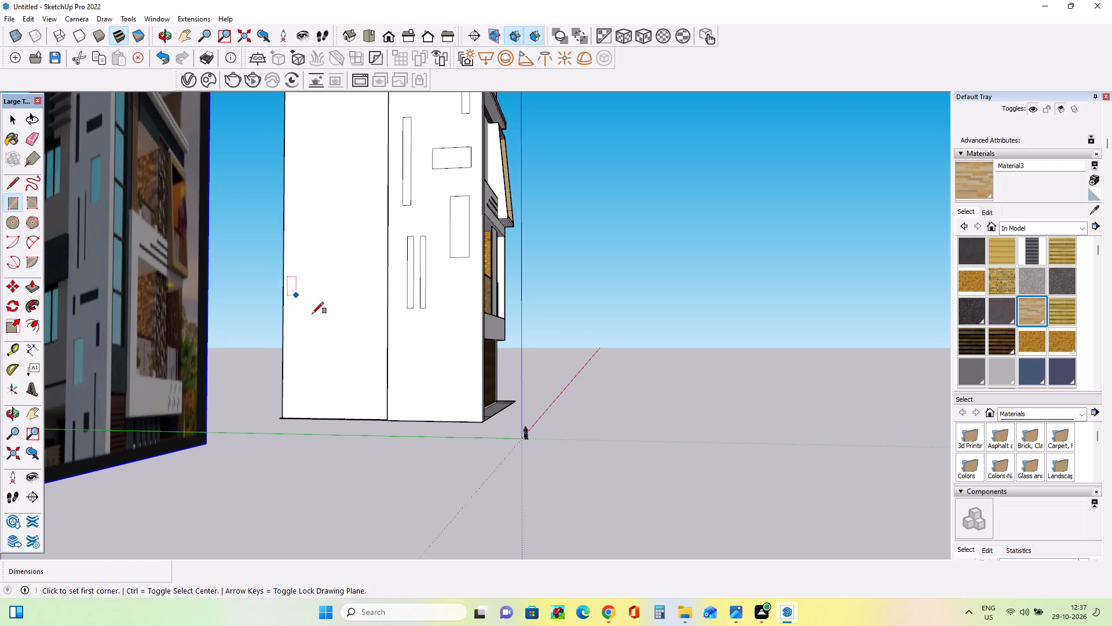
middle_click(314, 314)
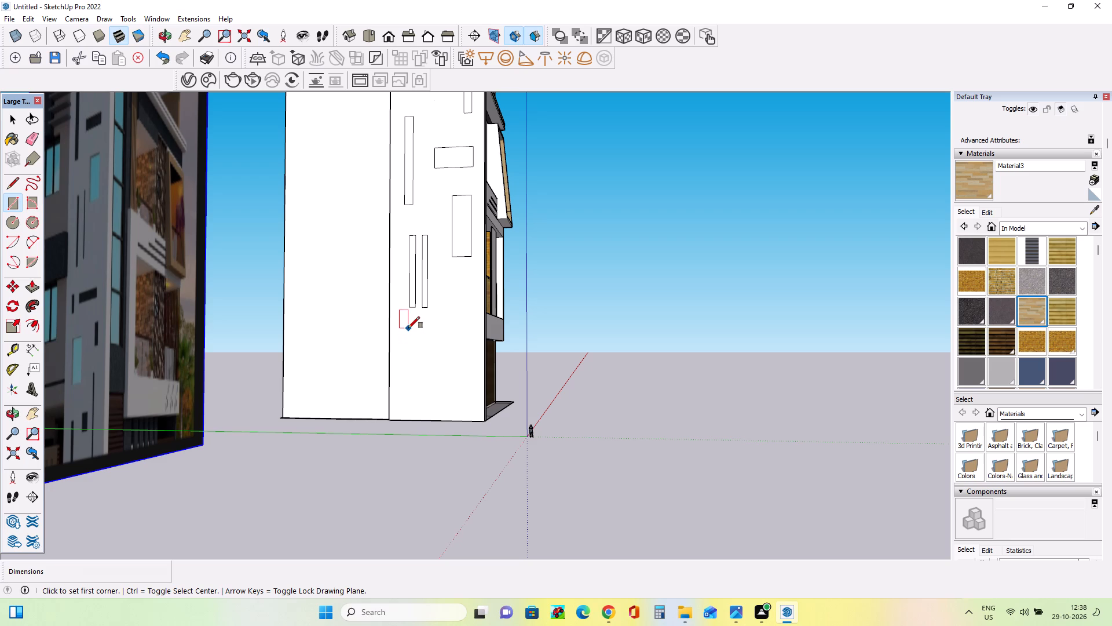
left_click(408, 328)
left_click(419, 358)
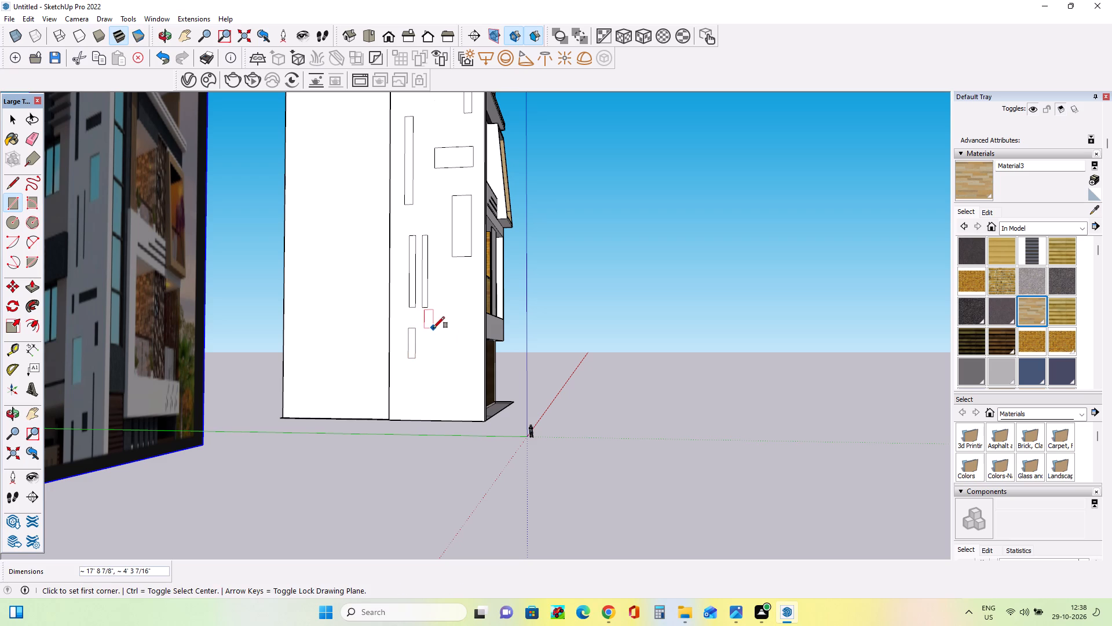
Draw a horizontal rectangle about 20' by 10' 3" beside the short upright one, toward the panel's front edge.
left_click(433, 328)
left_click(467, 345)
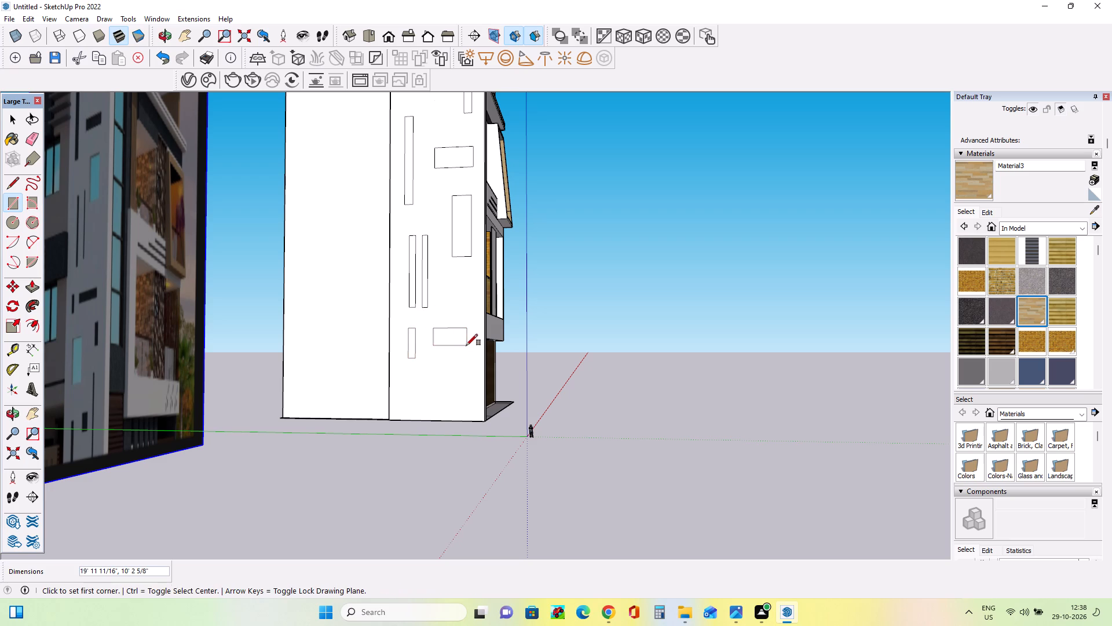
Draw an upright rectangle about 24' 9" by 11' at the base of the panel, below the short groove.
middle_click_drag(470, 347, 469, 332)
scroll(442, 372, "down", 3)
middle_click_drag(429, 394, 432, 379)
scroll(415, 380, "up", 2)
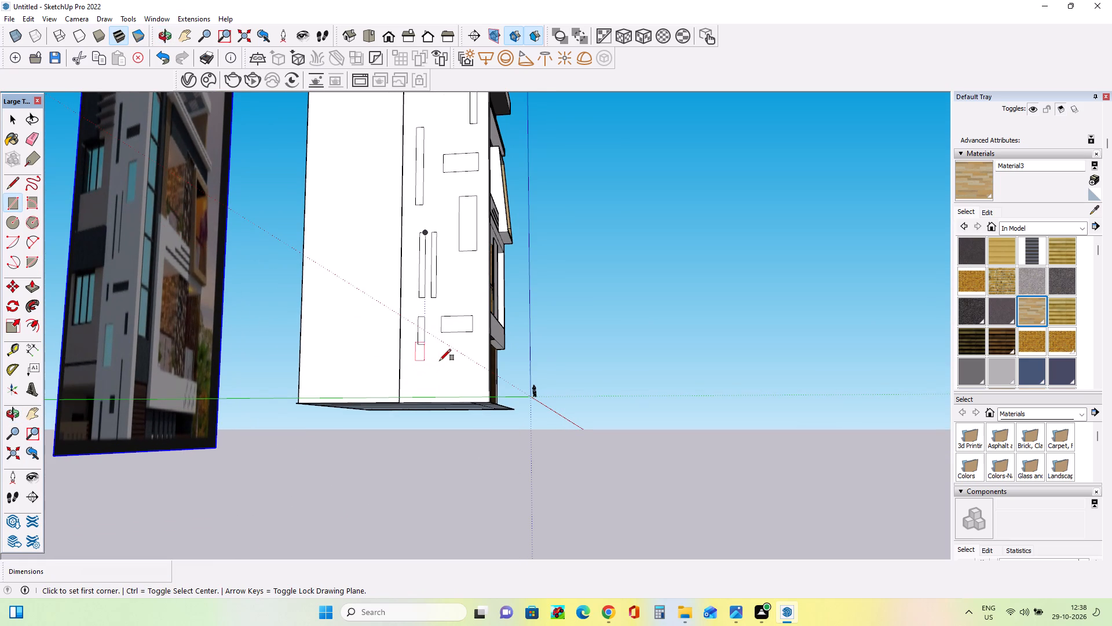
left_click(430, 359)
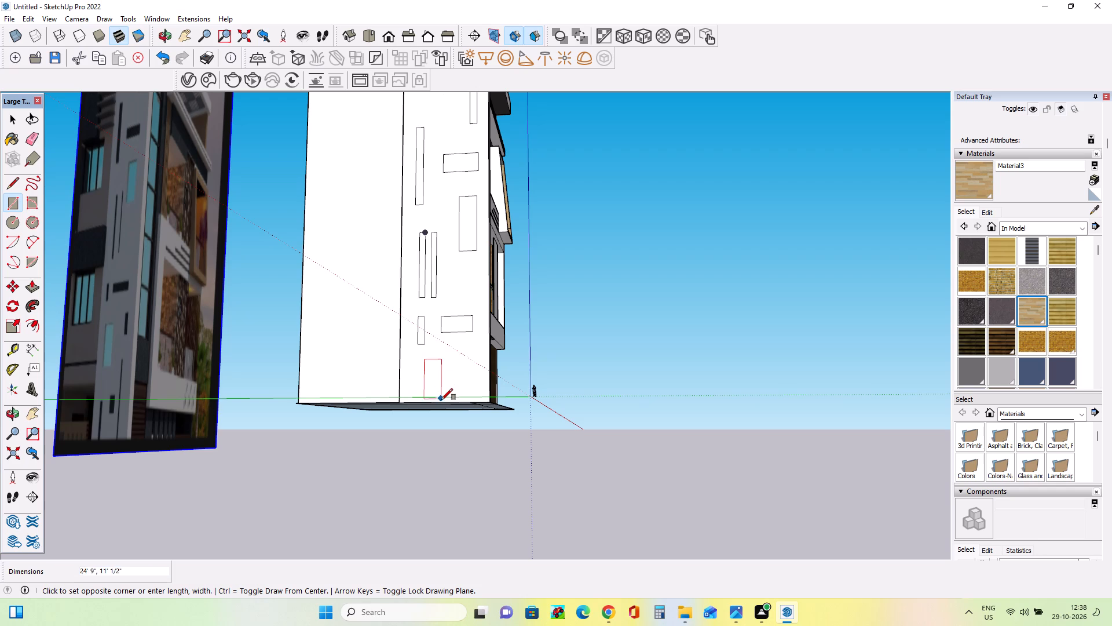
left_click(441, 400)
middle_click_drag(446, 370, 440, 442)
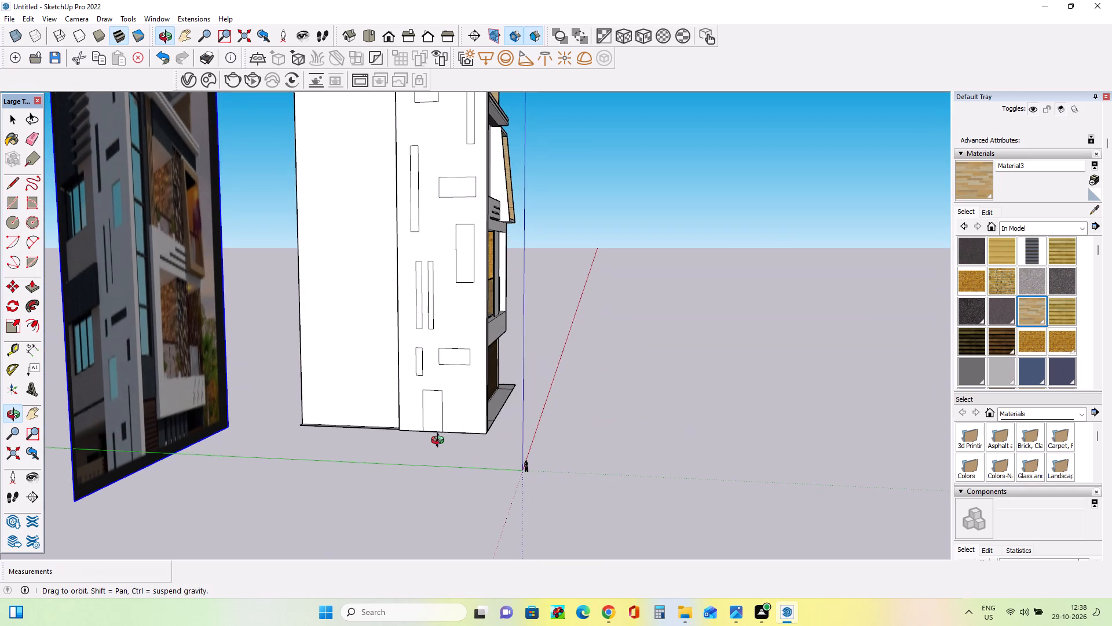
middle_click_drag(440, 442, 445, 427)
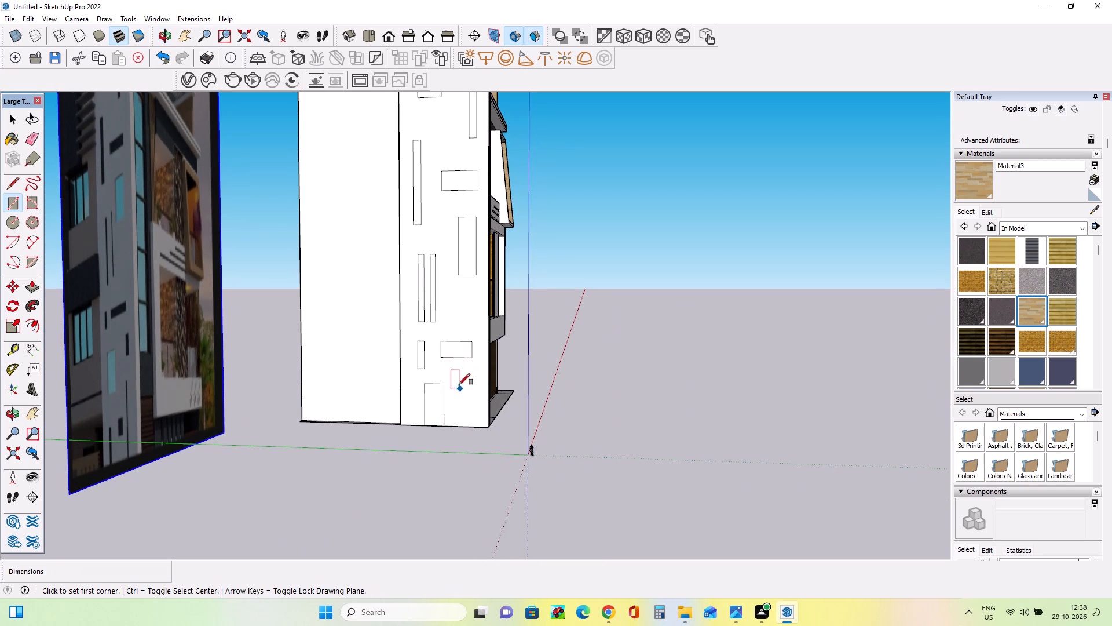
Draw a line about 12' 8" across the base upright rectangle just above the wall's bottom edge and erase the side stubs below it.
left_click(17, 178)
scroll(450, 427, "up", 4)
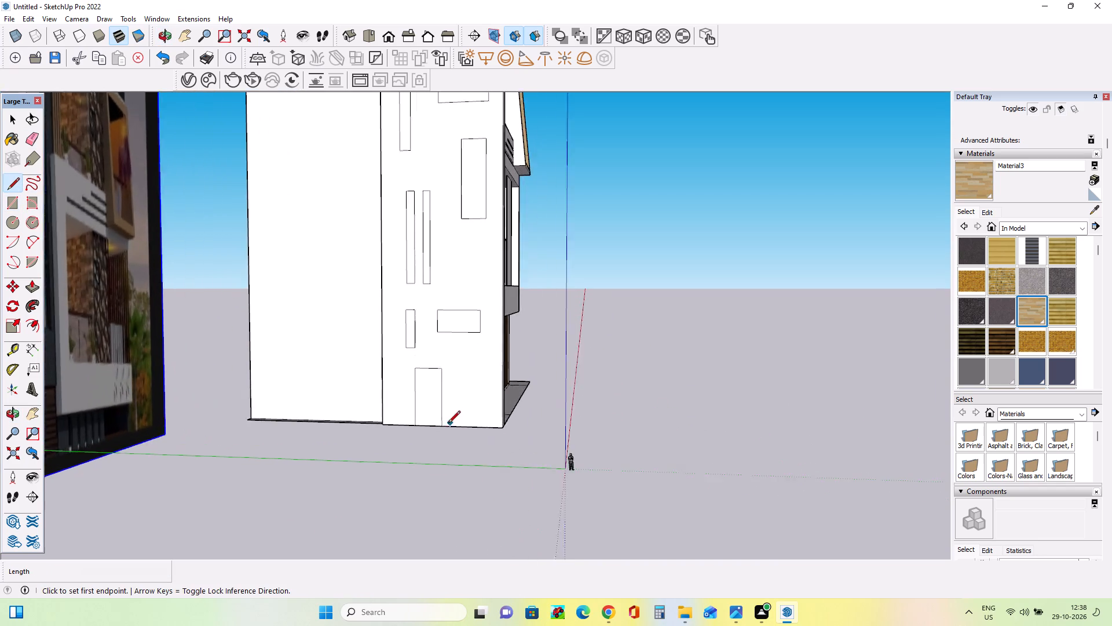
scroll(448, 424, "up", 5)
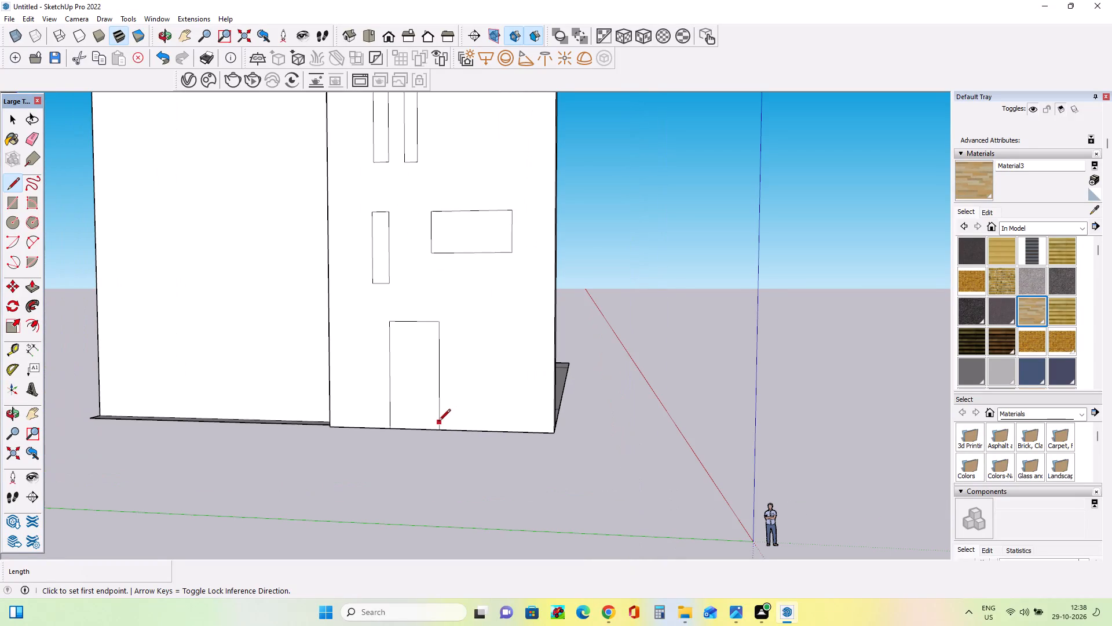
left_click(441, 420)
left_click(396, 417)
left_click(32, 137)
scroll(394, 456, "up", 3)
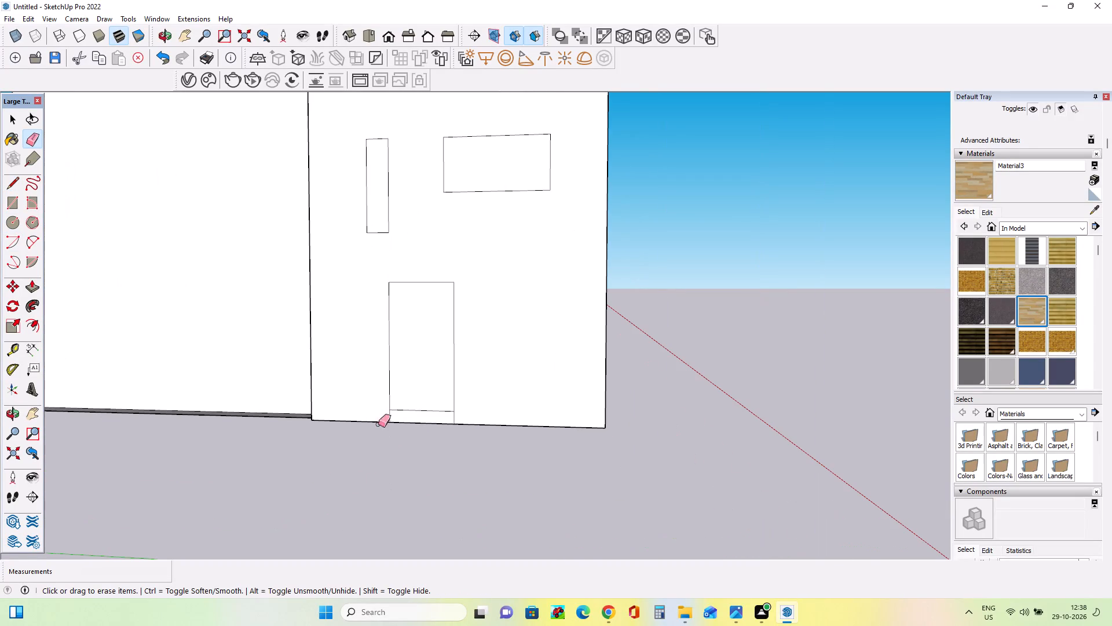
left_click_drag(383, 412, 400, 414)
left_click_drag(454, 418, 473, 419)
Draw a narrow upright rectangle near the panel's front edge, beside the base rectangle and just below the lower horizontal one.
scroll(418, 390, "down", 3)
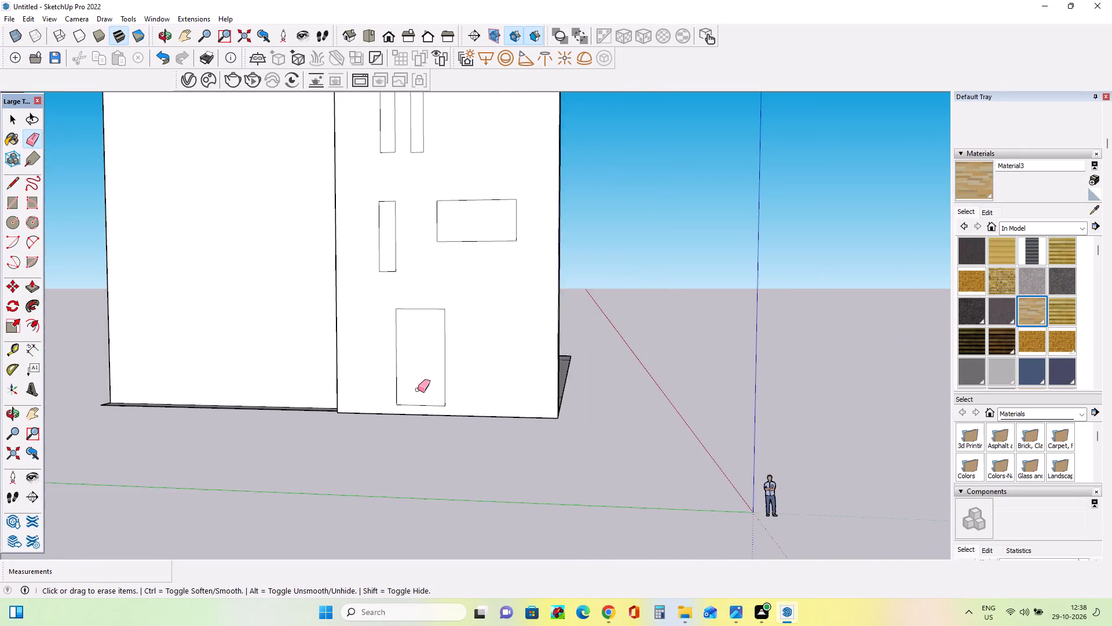
scroll(418, 390, "down", 12)
middle_click_drag(418, 389, 430, 376)
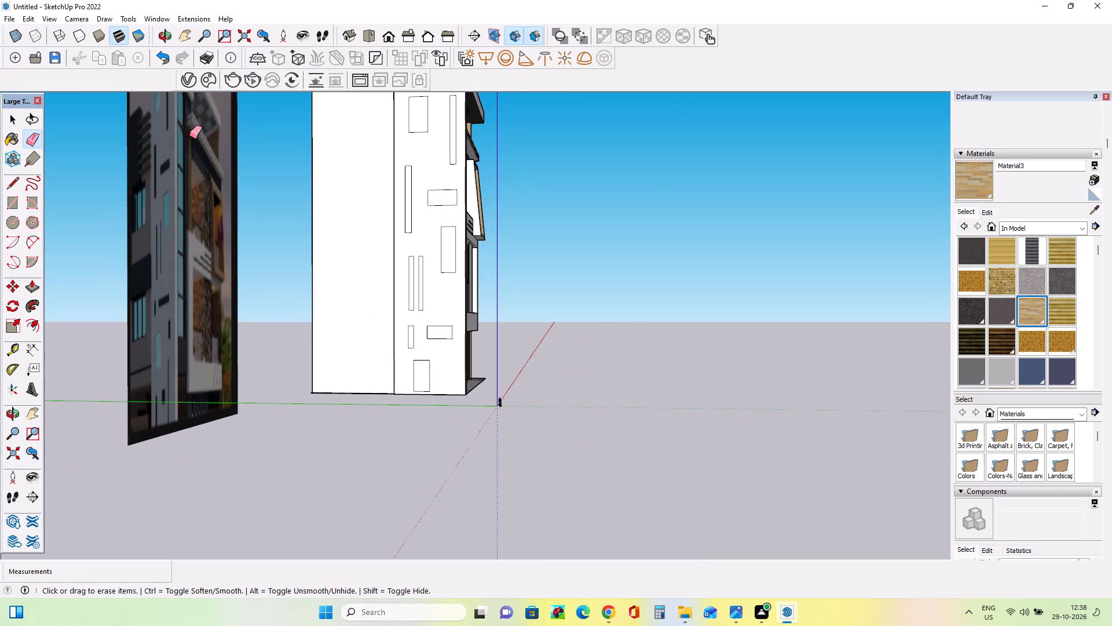
left_click(16, 200)
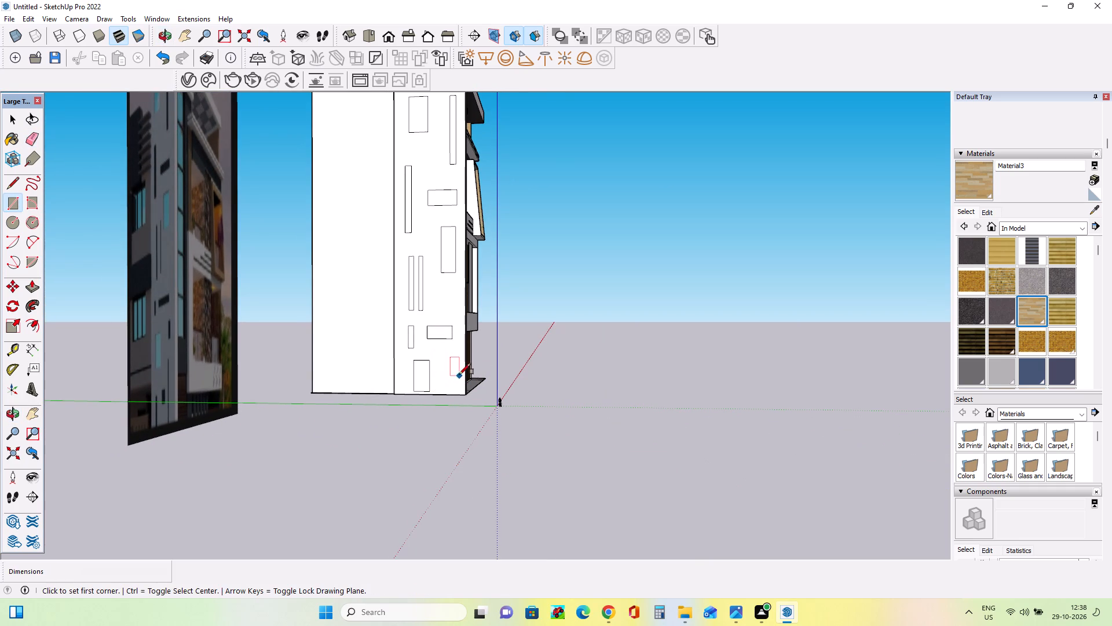
left_click(449, 377)
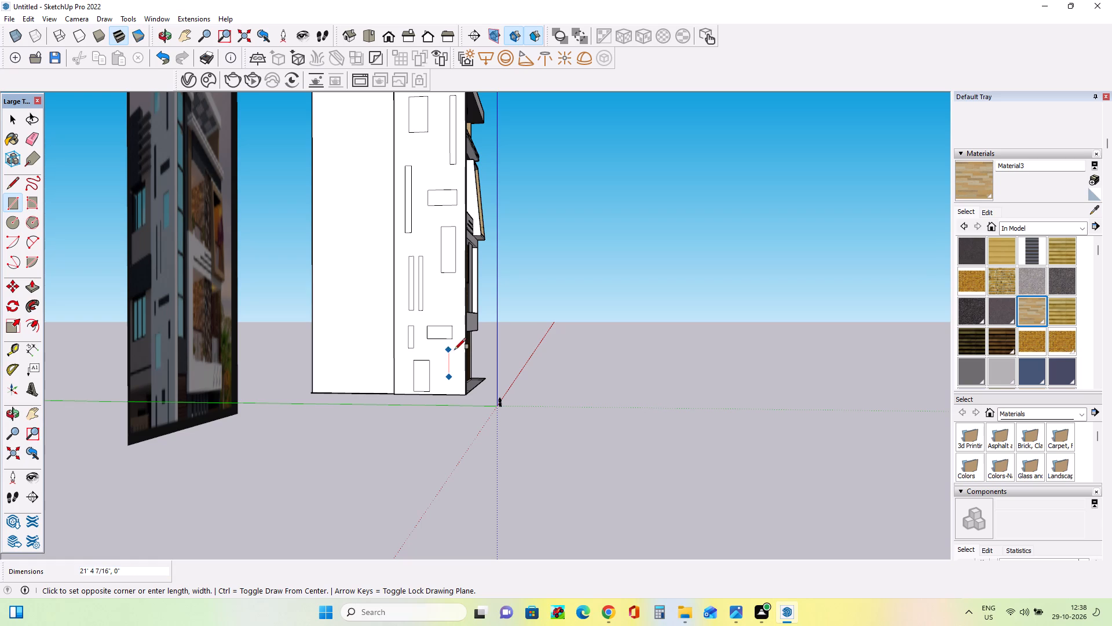
scroll(459, 347, "up", 2)
left_click(455, 343)
Recess the upper narrow upright groove near the panel's front edge about 1' 11" into the wall with Push/Pull.
scroll(443, 378, "down", 3)
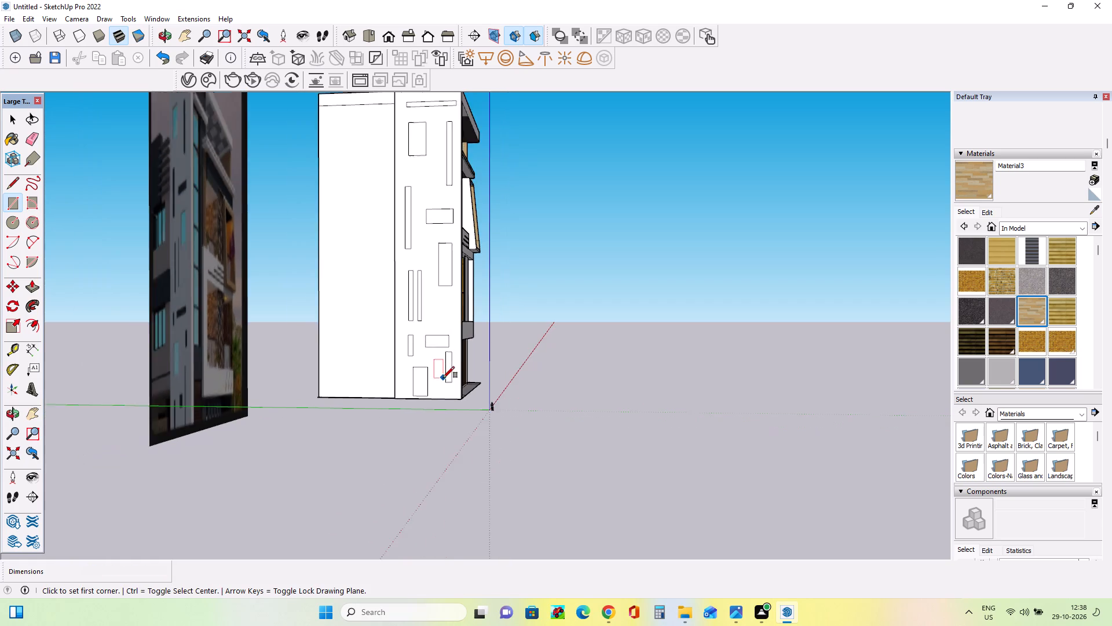
scroll(443, 378, "down", 4)
middle_click_drag(443, 378, 447, 407)
scroll(422, 199, "up", 3)
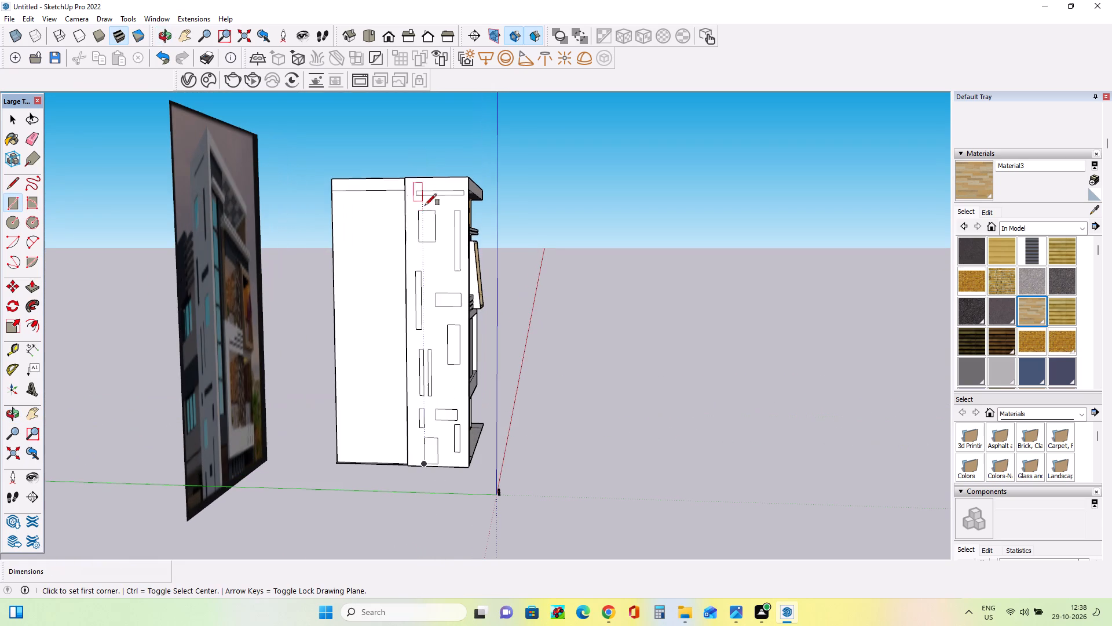
middle_click_drag(426, 250, 405, 237)
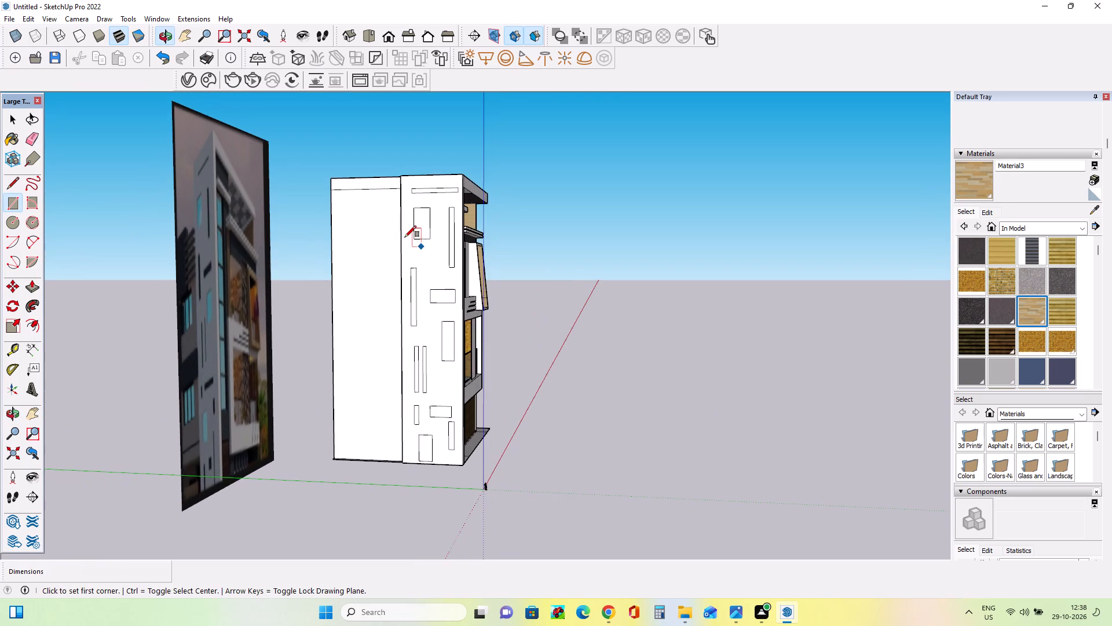
middle_click_drag(428, 247, 442, 268)
middle_click_drag(425, 318, 375, 328)
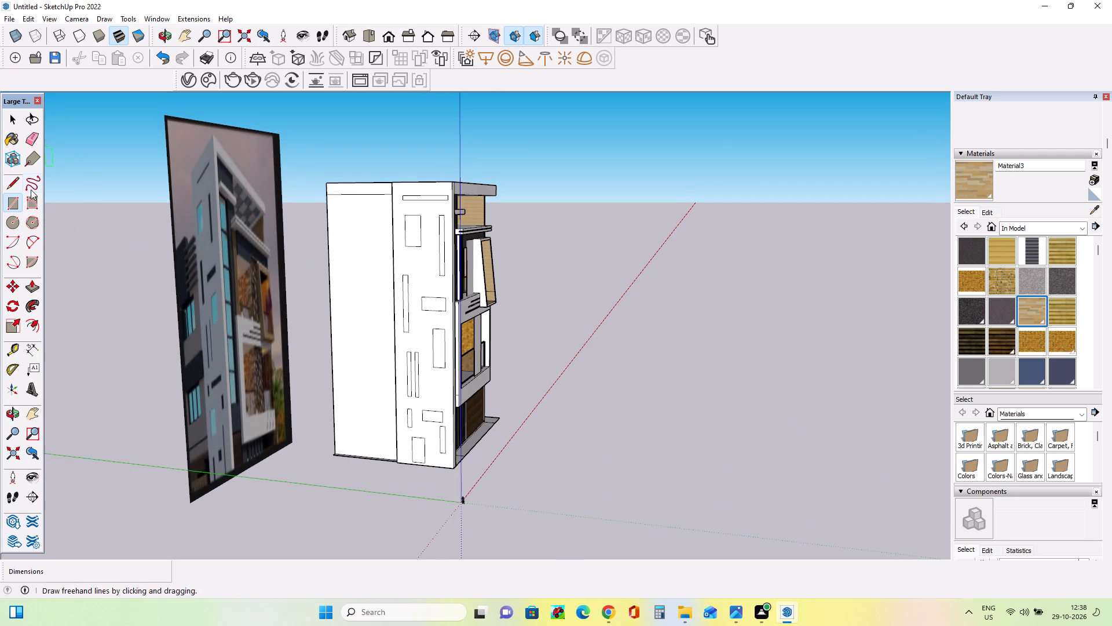
left_click(30, 288)
scroll(335, 272, "up", 6)
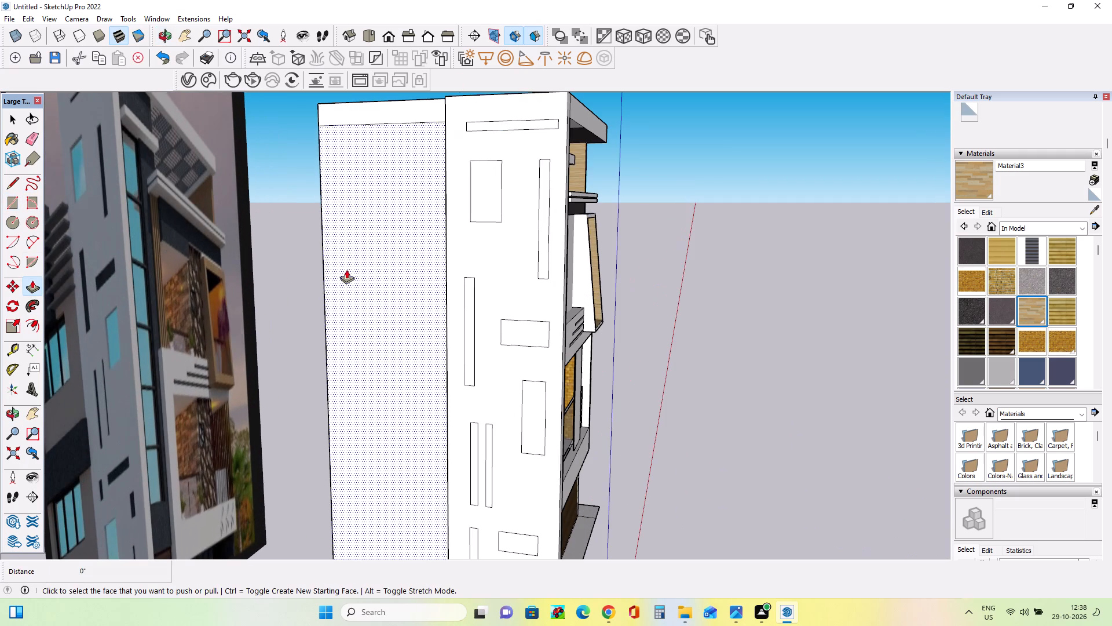
left_click_drag(543, 265, 542, 259)
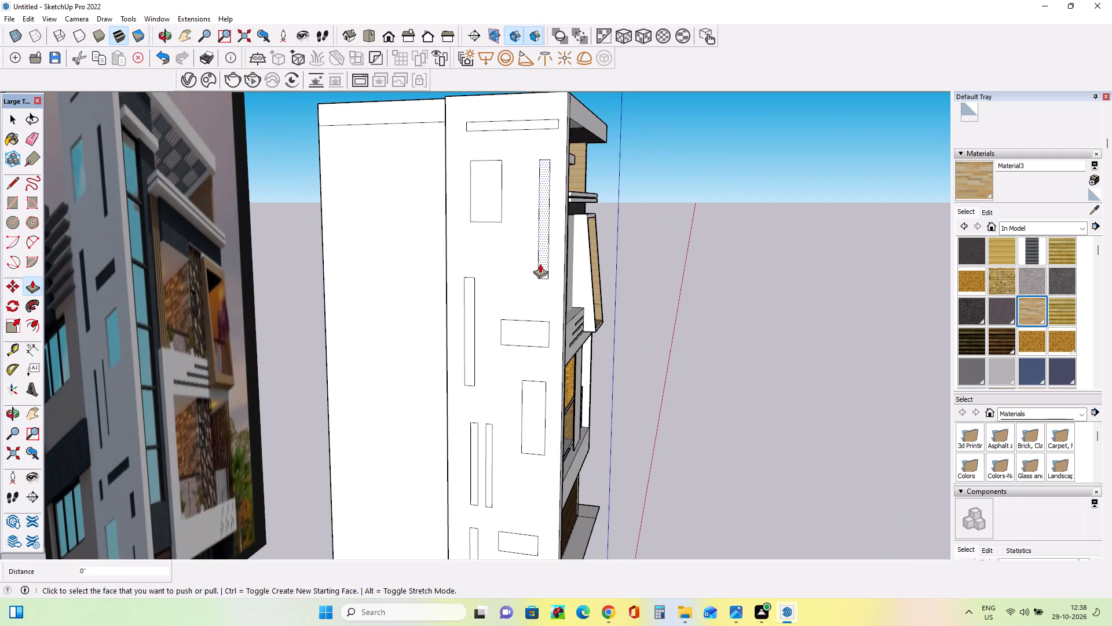
middle_click_drag(540, 293, 420, 330)
scroll(470, 286, "up", 3)
left_click(473, 290)
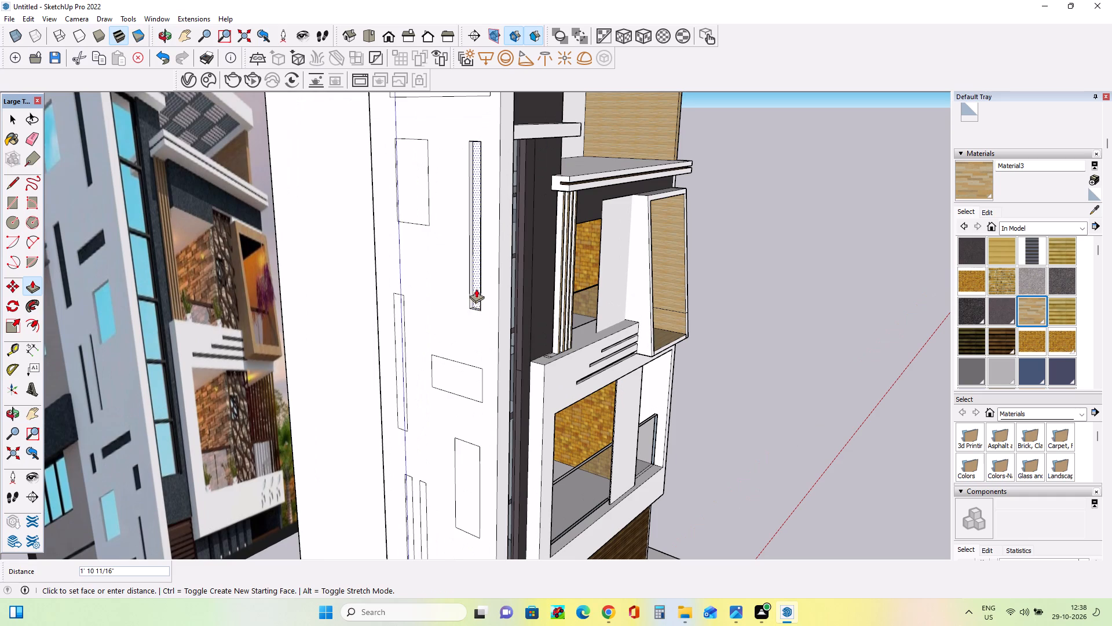
Recess the long horizontal groove at the top of the side panel into the wall.
middle_click_drag(408, 298, 435, 332)
scroll(449, 266, "down", 4)
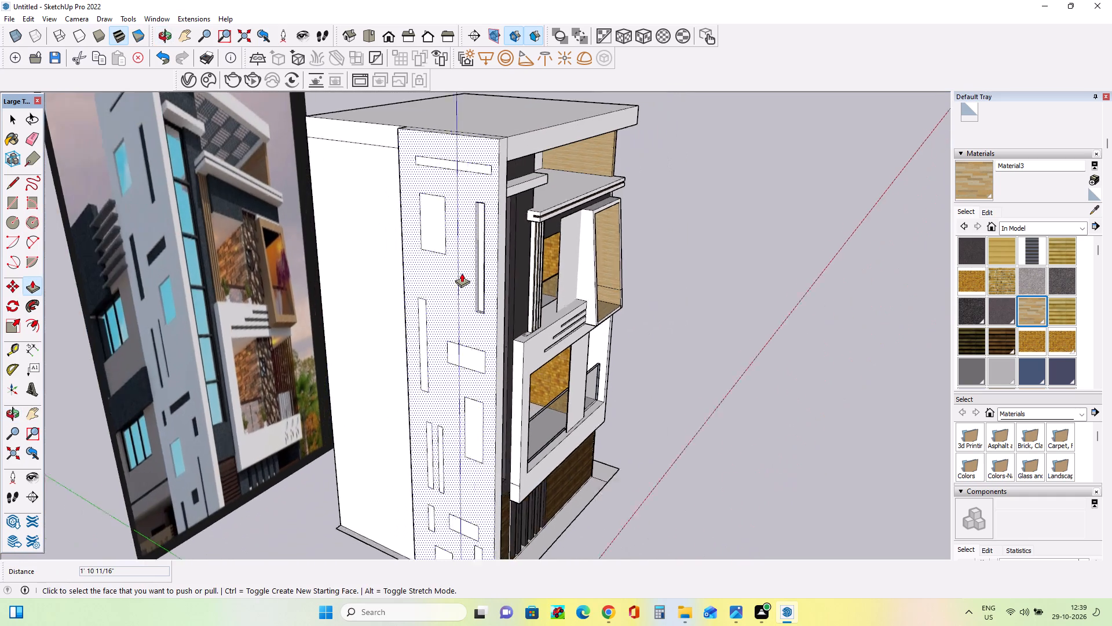
scroll(462, 273, "down", 2)
middle_click_drag(463, 271, 481, 270)
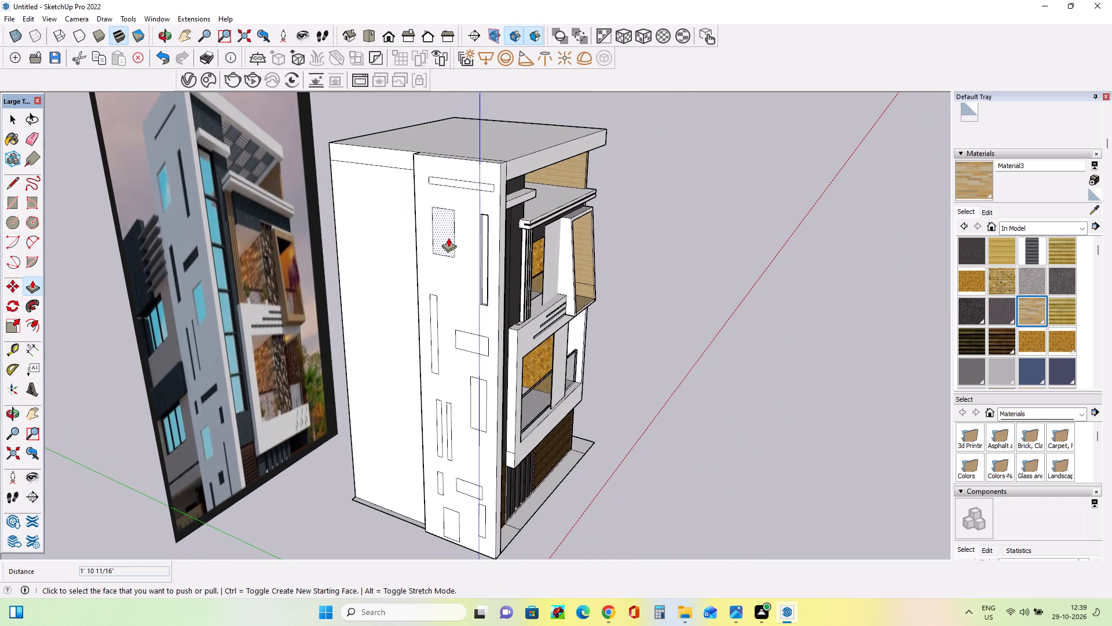
scroll(476, 185, "up", 2)
left_click(476, 185)
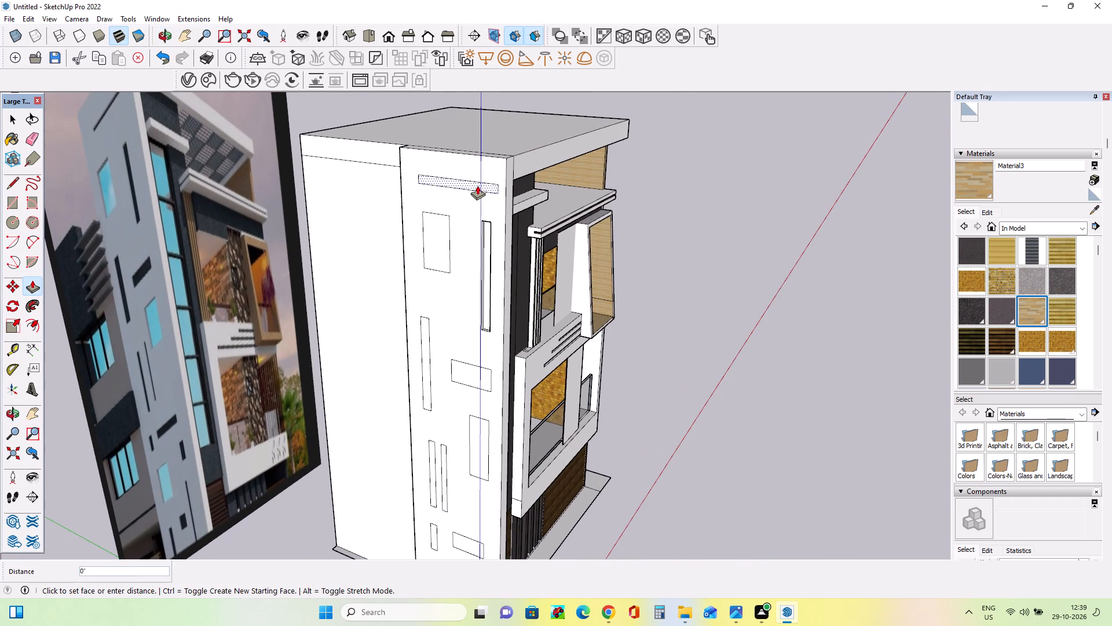
Recess the upper of the two short horizontal rectangles, at the panel's mid-height, about 2' 4" into the wall.
scroll(375, 208, "down", 4)
middle_click_drag(408, 329, 459, 265)
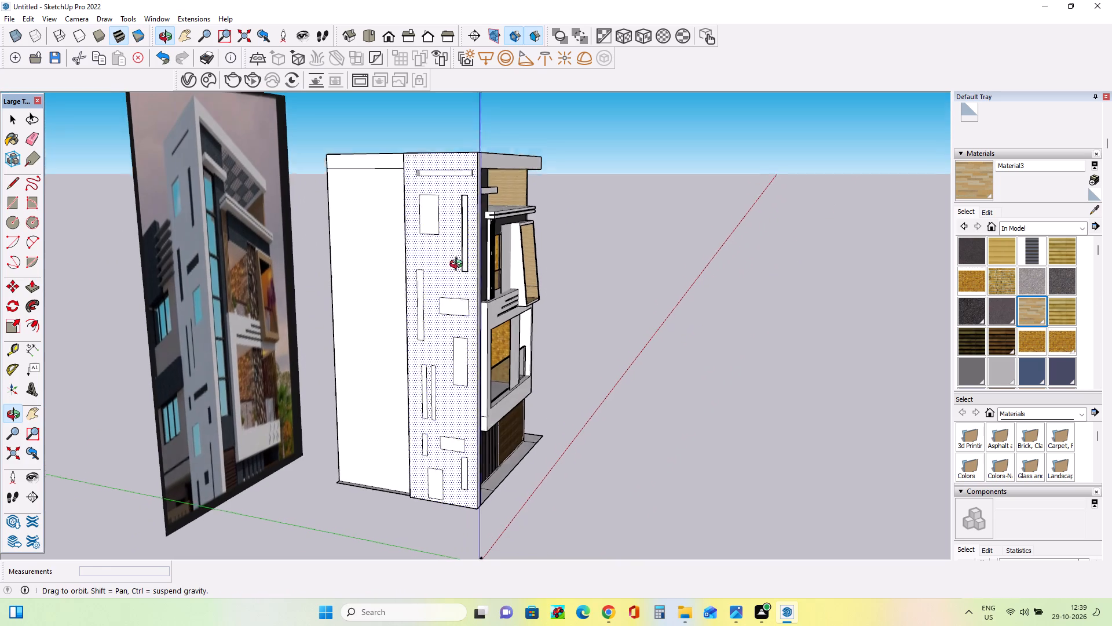
middle_click_drag(459, 265, 460, 264)
left_click(453, 307)
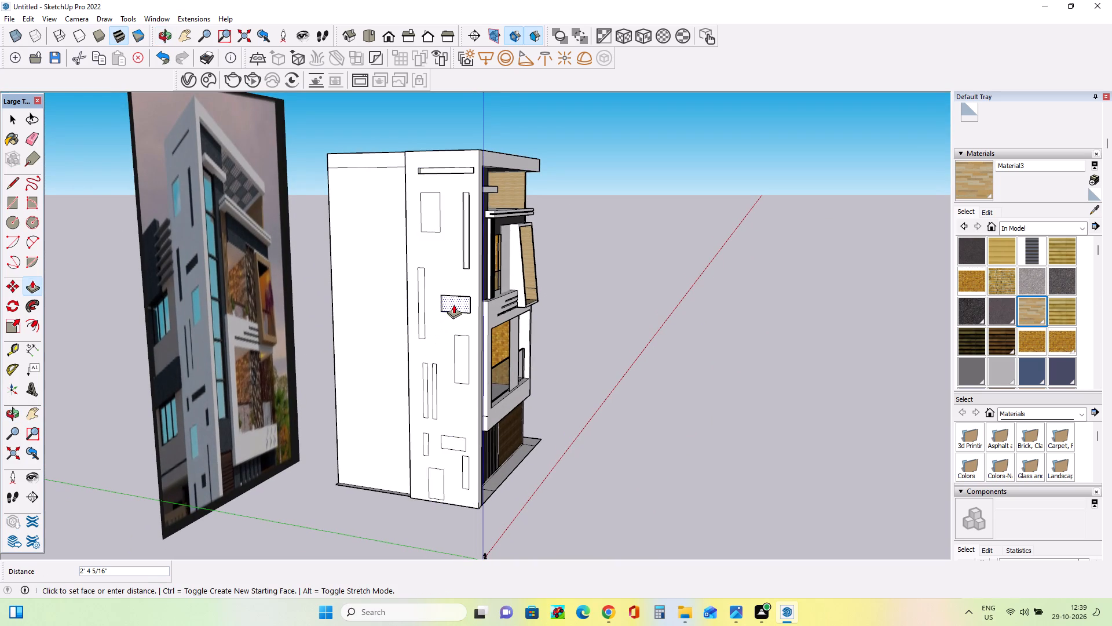
Recess the long single upright groove near the panel's inner edge about 2' 1" into the wall.
middle_click_drag(430, 328, 433, 333)
scroll(414, 342, "up", 2)
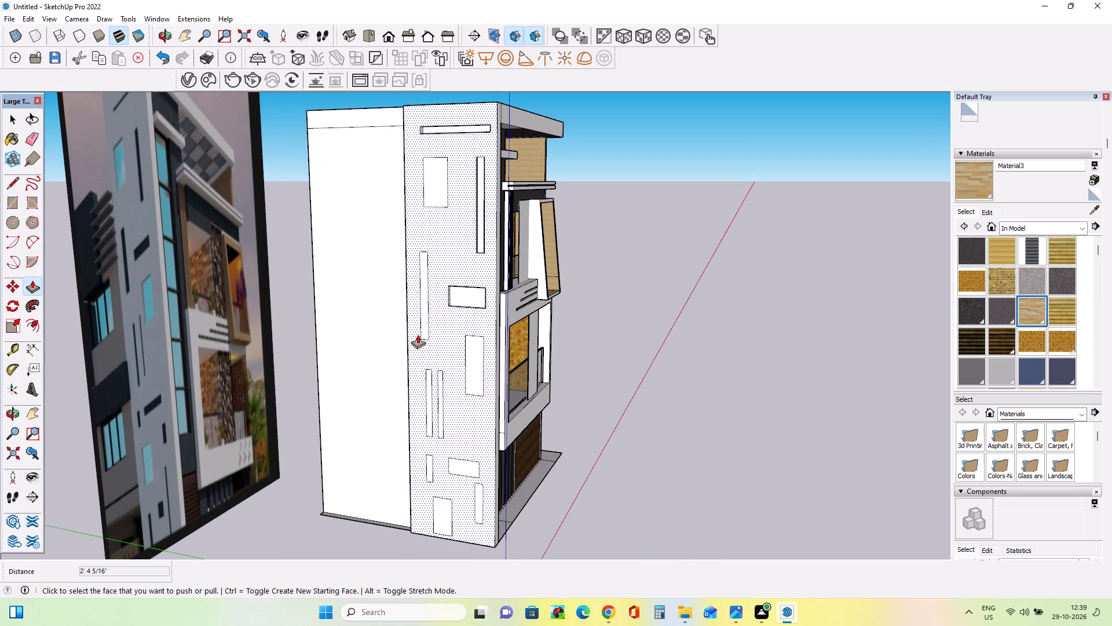
left_click(424, 326)
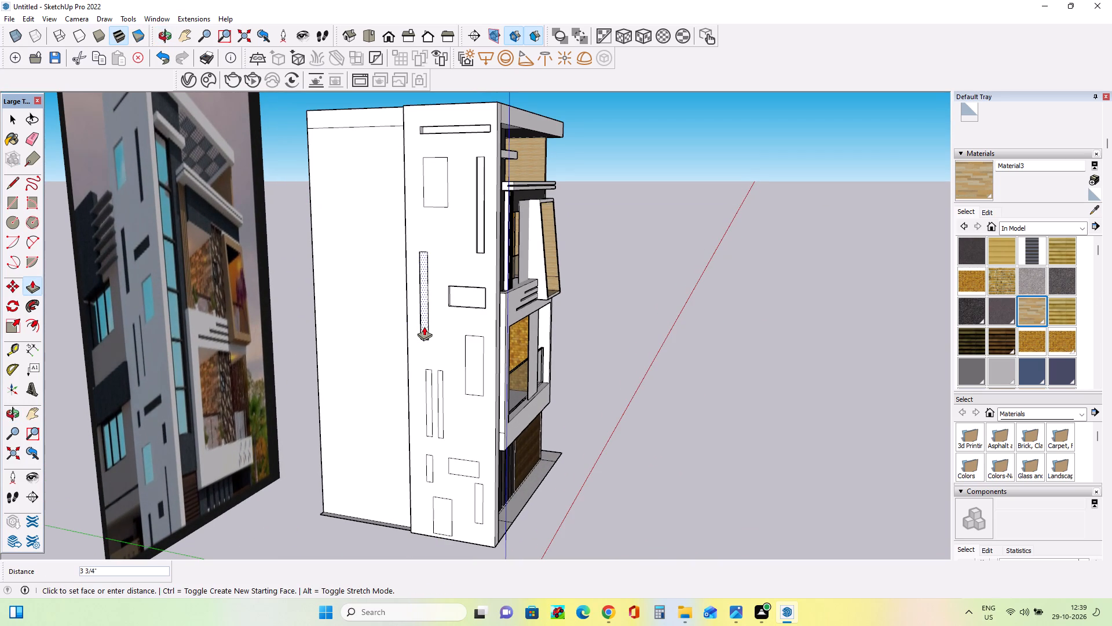
Recess the groove nearer the front edge in the lower parallel pair about 2' 6" into the wall.
scroll(393, 293, "down", 3)
scroll(401, 332, "up", 3)
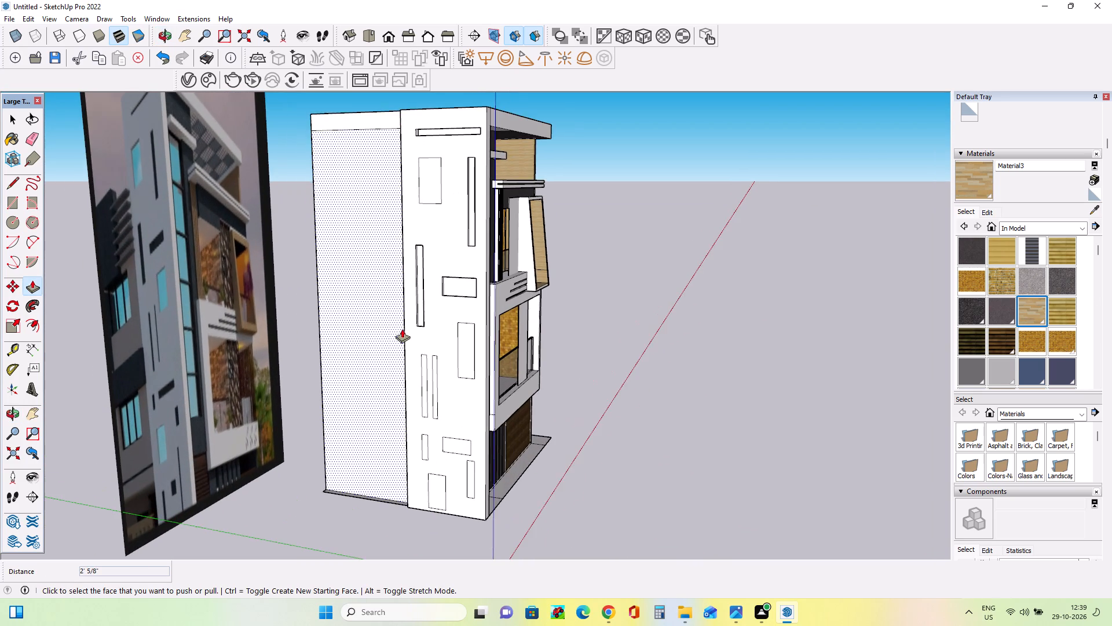
scroll(404, 325, "down", 2)
scroll(448, 396, "up", 1)
middle_click_drag(448, 388, 455, 341)
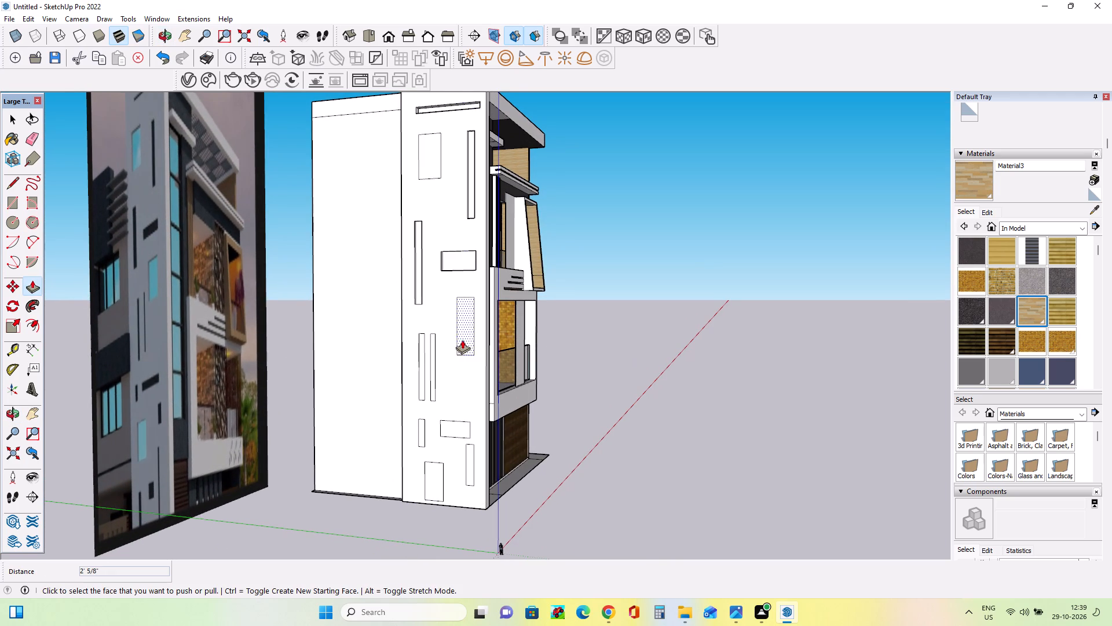
scroll(429, 381, "up", 1)
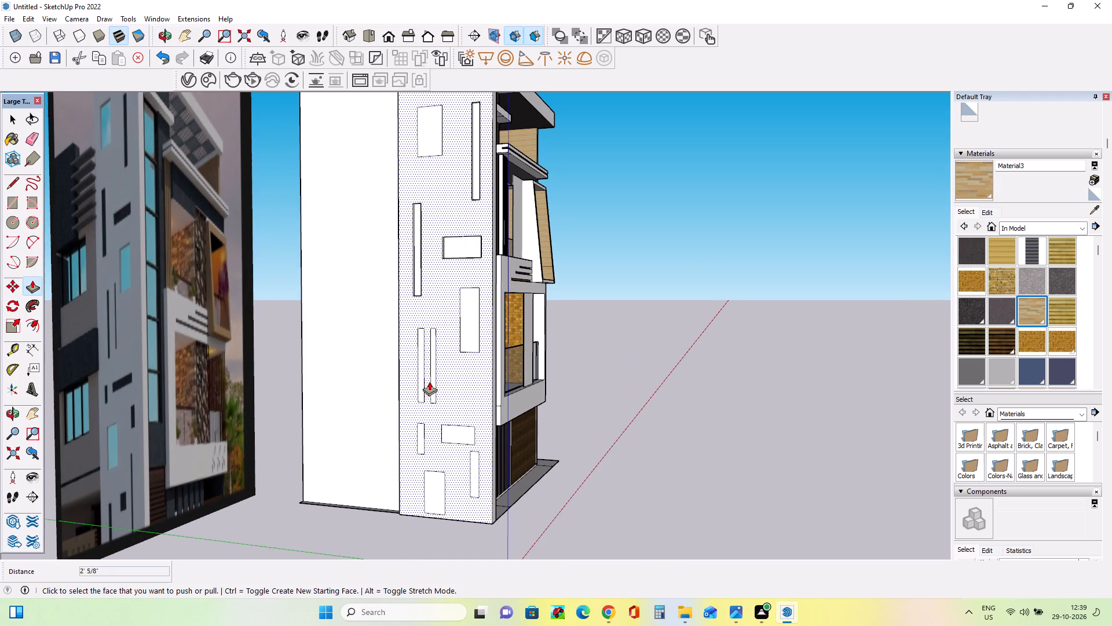
left_click(433, 385)
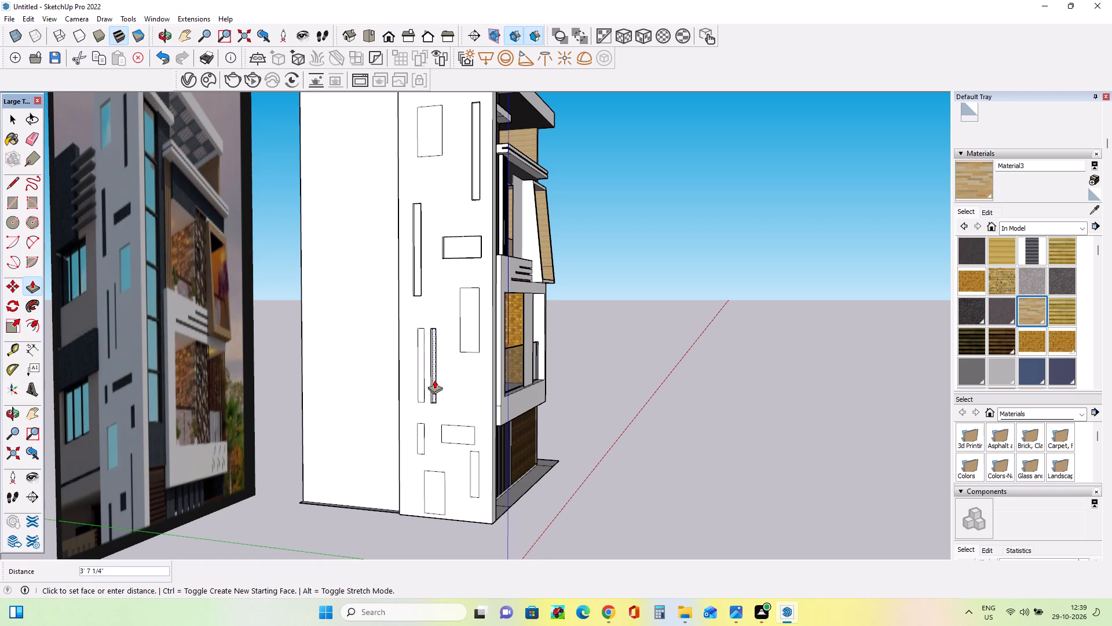
Recess the inner groove of the lower parallel pair about 10" into the wall.
middle_click_drag(427, 385, 378, 417)
scroll(394, 403, "up", 4)
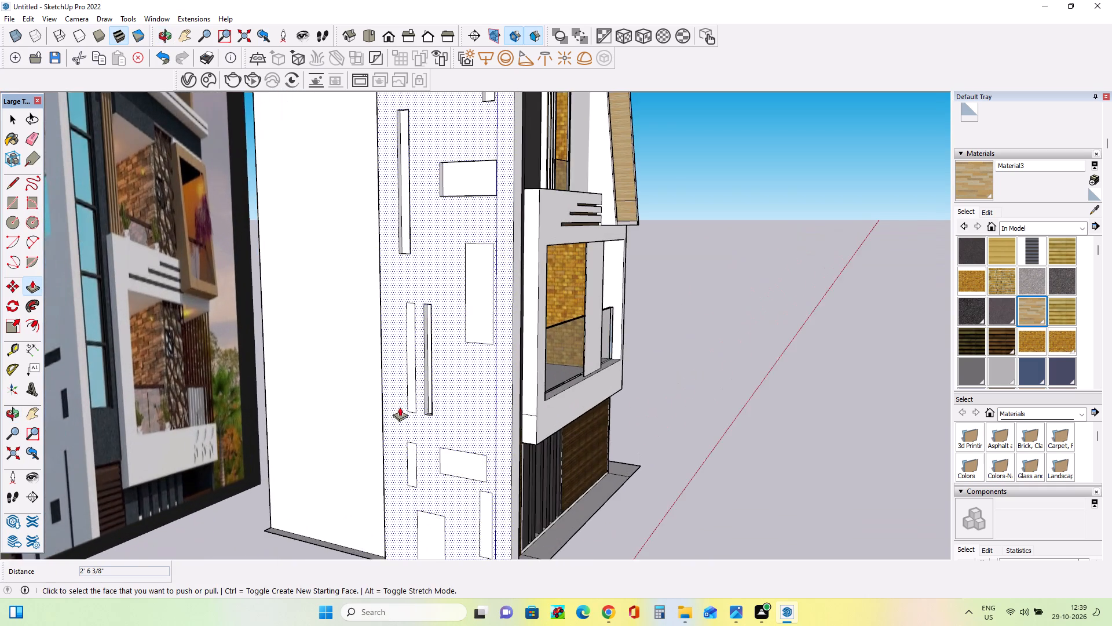
scroll(422, 411, "up", 5)
middle_click_drag(422, 411, 401, 428)
left_click(416, 410)
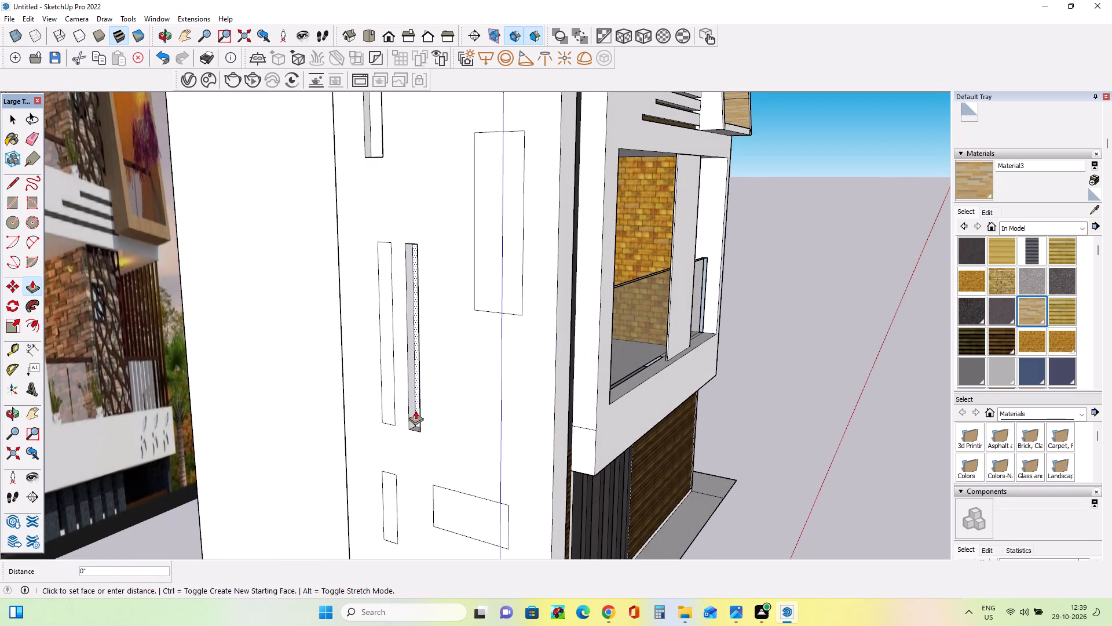
left_click_drag(386, 388, 412, 396)
middle_click_drag(400, 425, 402, 470)
scroll(395, 432, "up", 4)
left_click(392, 424)
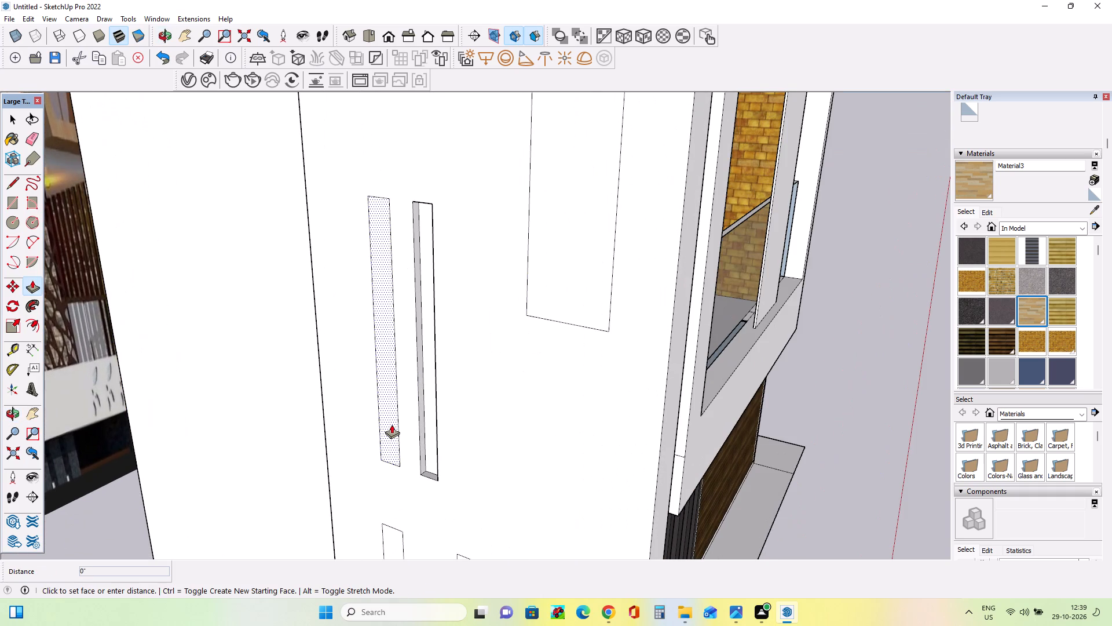
Adjust the depth of the pair's groove nearer the front edge by about 8".
scroll(431, 359, "down", 8)
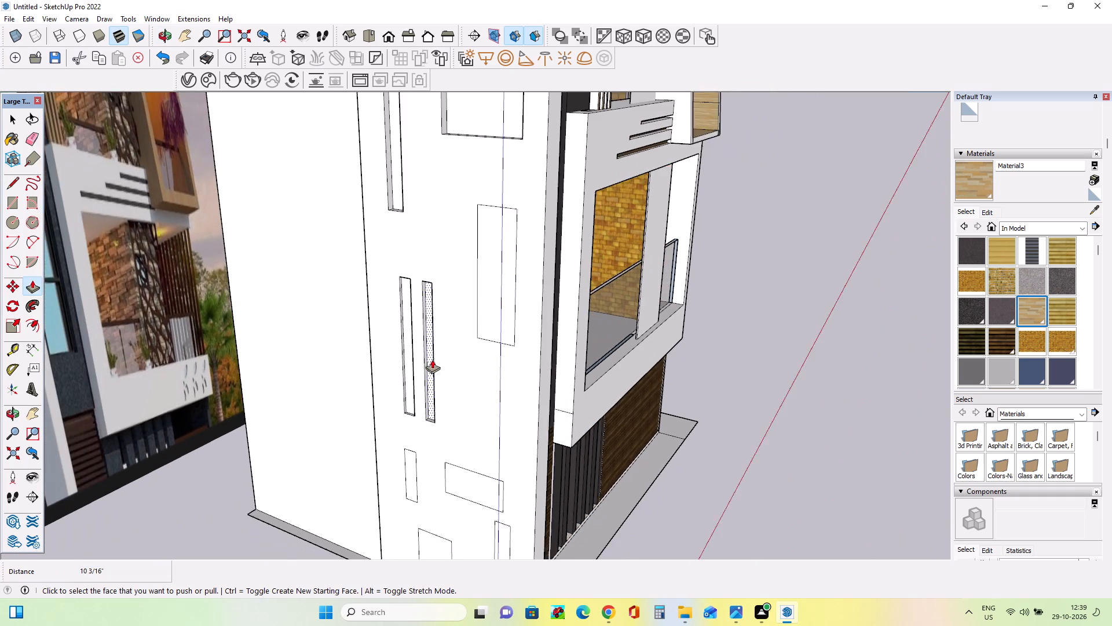
middle_click_drag(436, 441, 442, 363)
scroll(432, 364, "up", 8)
middle_click_drag(434, 378, 404, 401)
left_click(408, 396)
Examine the recessed grooves and the remaining flat rectangles on the lower side panel beside the reference image.
scroll(418, 361, "down", 3)
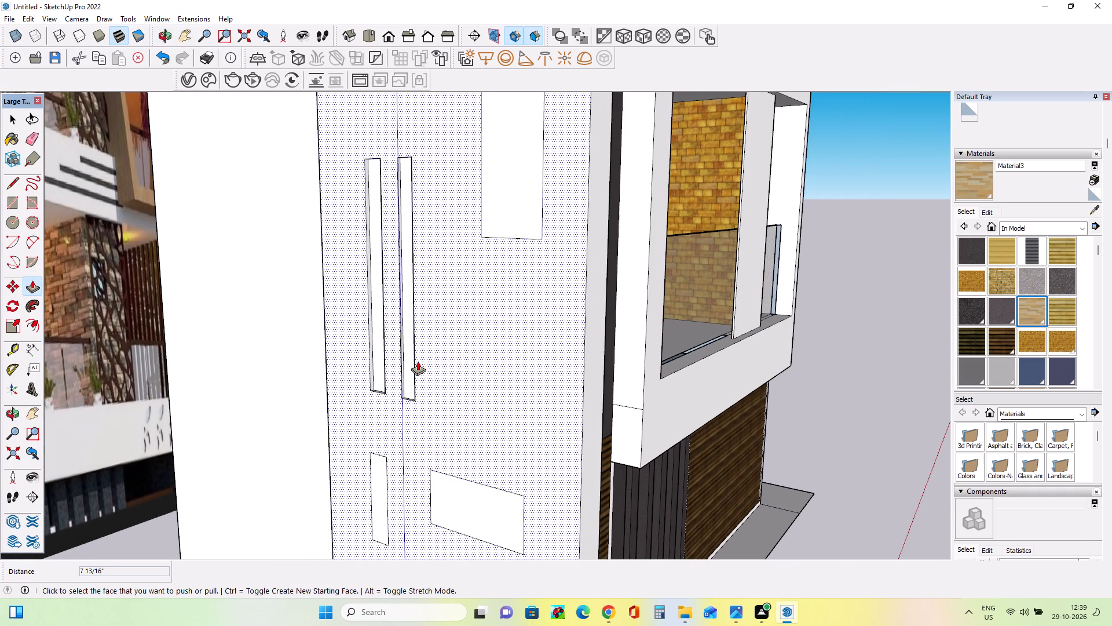
middle_click_drag(392, 334, 433, 310)
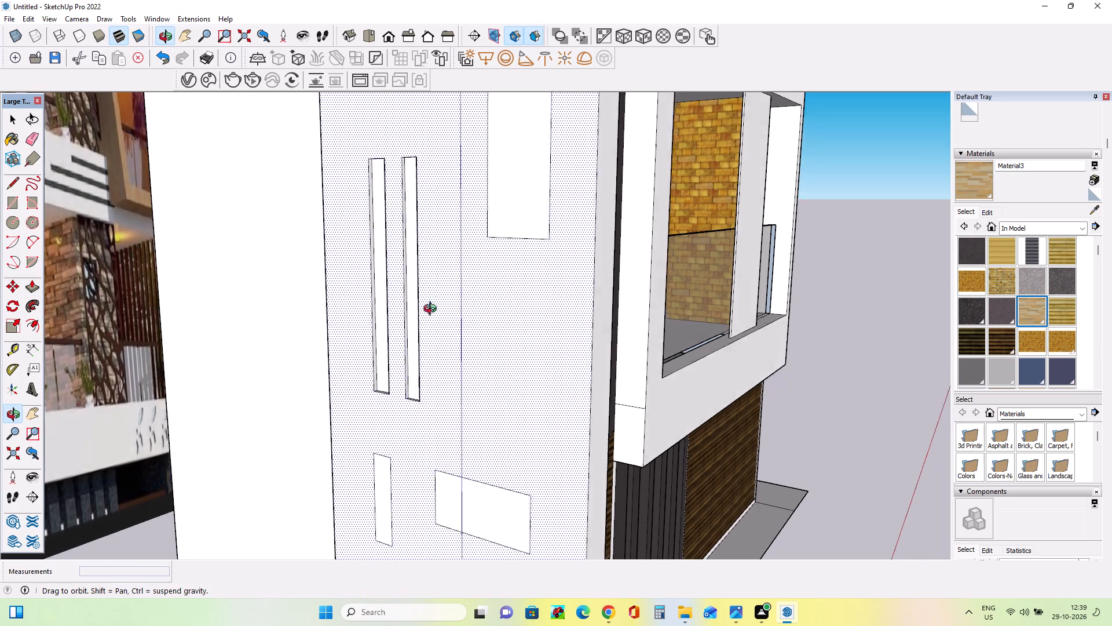
middle_click_drag(433, 310, 441, 303)
scroll(441, 303, "down", 8)
scroll(507, 323, "down", 2)
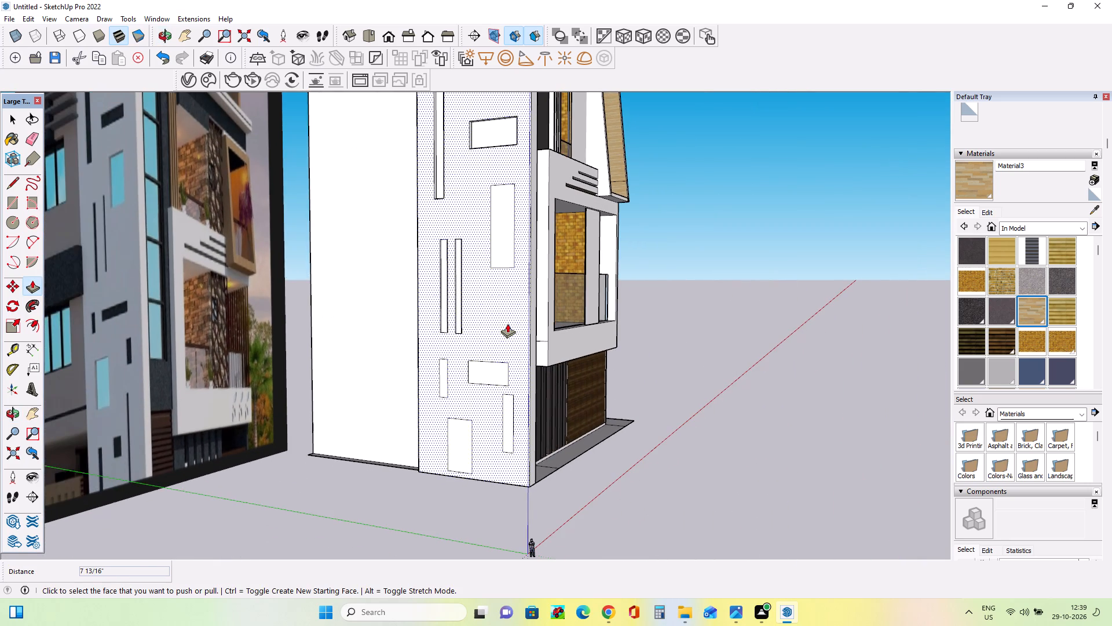
middle_click_drag(507, 323, 510, 330)
scroll(510, 330, "down", 2)
middle_click_drag(508, 345, 507, 351)
scroll(507, 351, "down", 1)
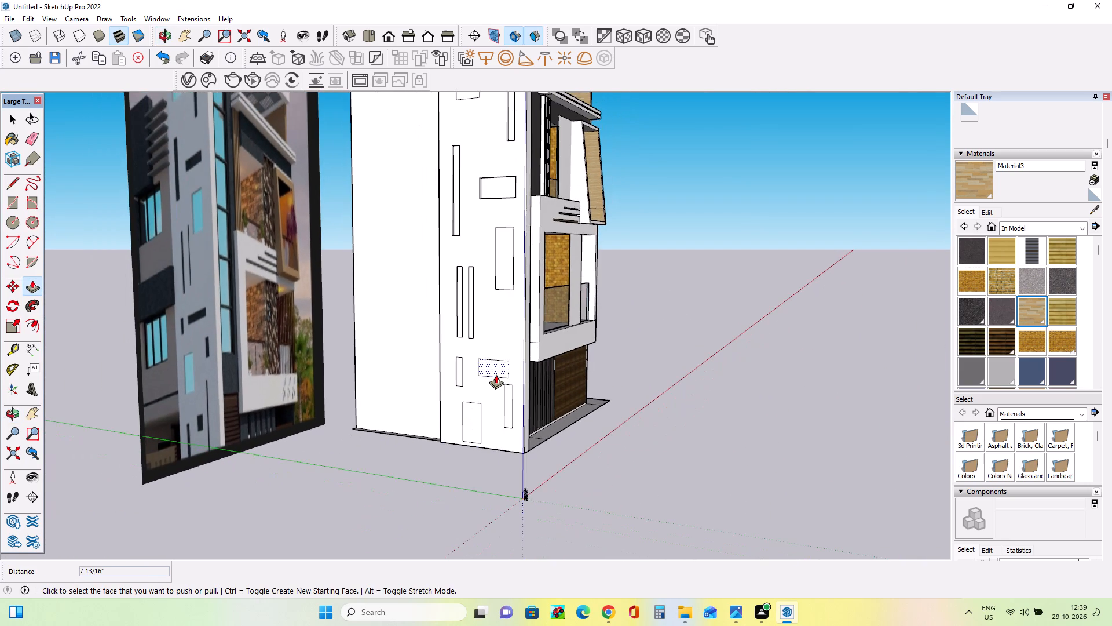
scroll(496, 374, "up", 3)
scroll(496, 374, "down", 2)
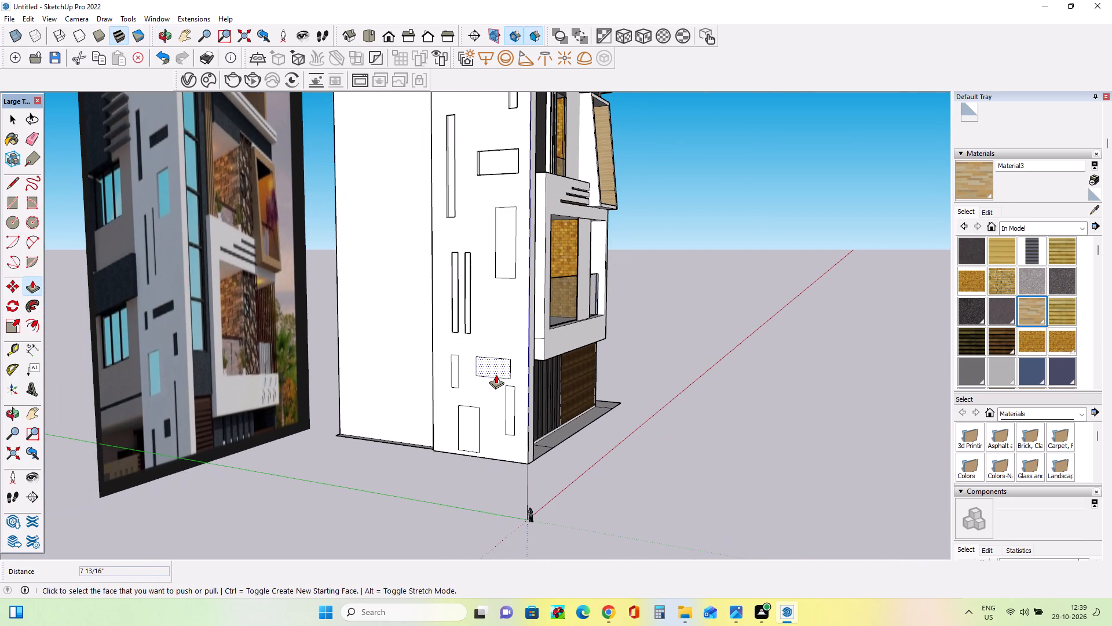
Recess the lower horizontal rectangle into the side wall, and the short narrow rectangle beside it about 11".
middle_click_drag(496, 373, 496, 363)
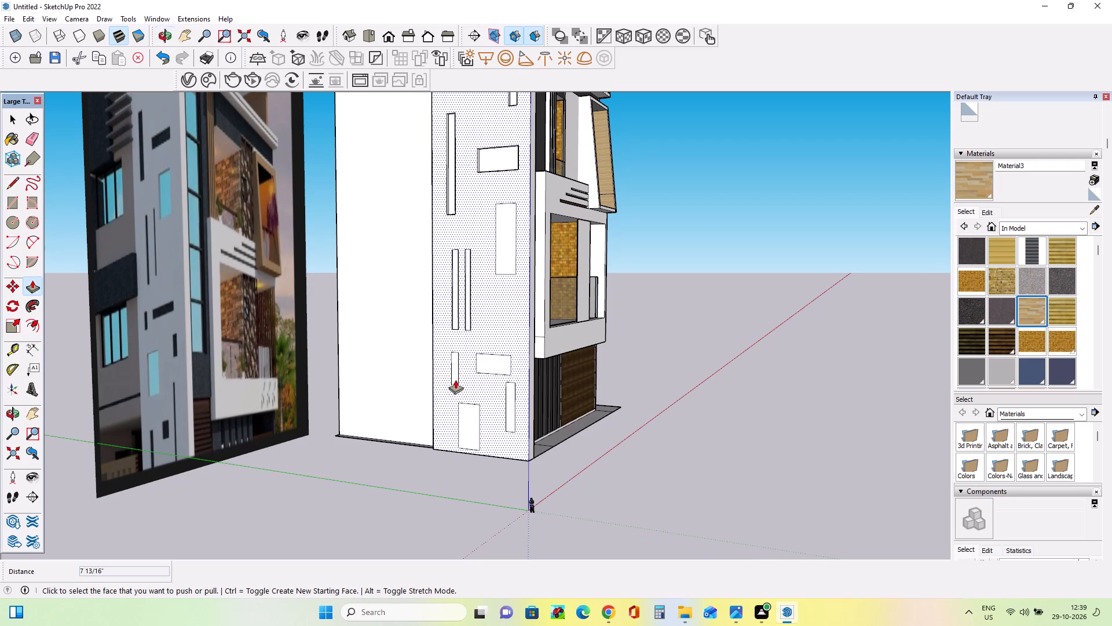
left_click(495, 365)
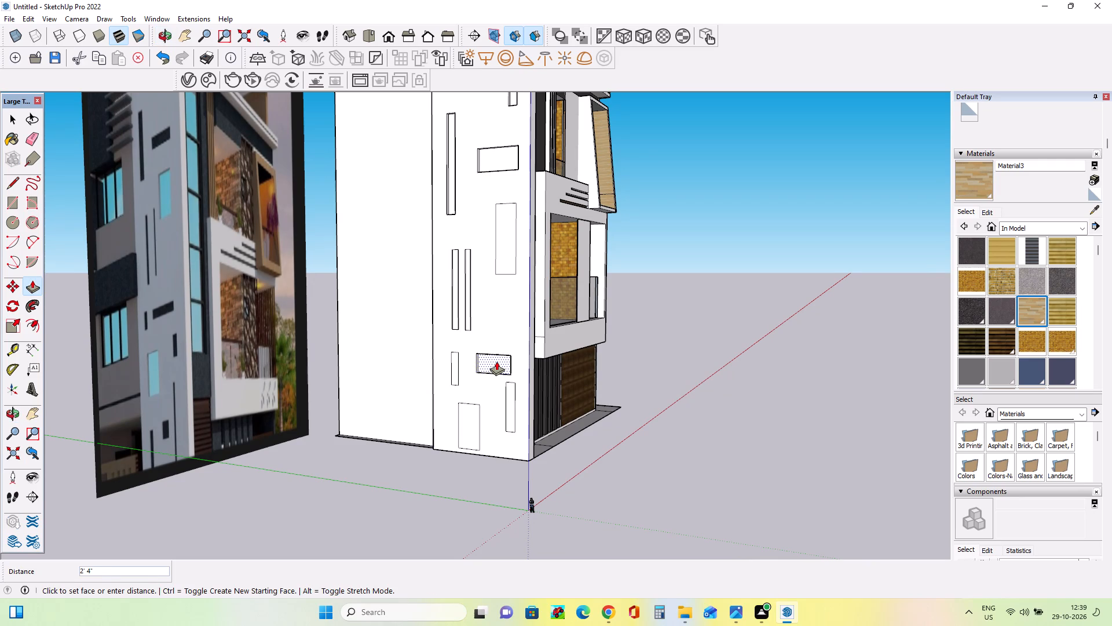
scroll(428, 393, "up", 3)
left_click(467, 375)
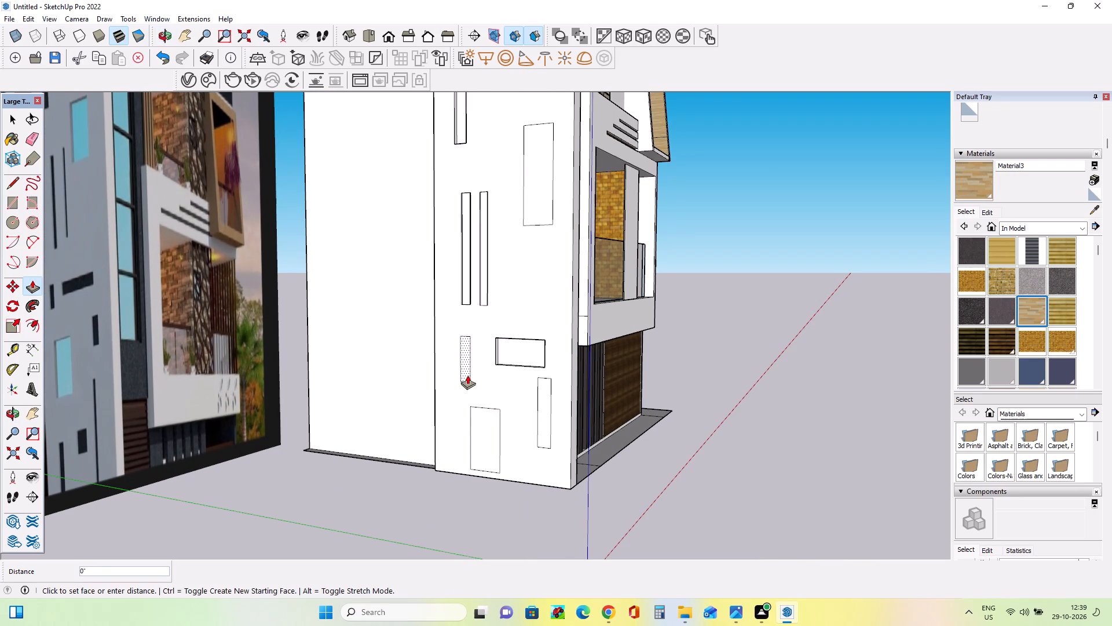
scroll(498, 383, "down", 3)
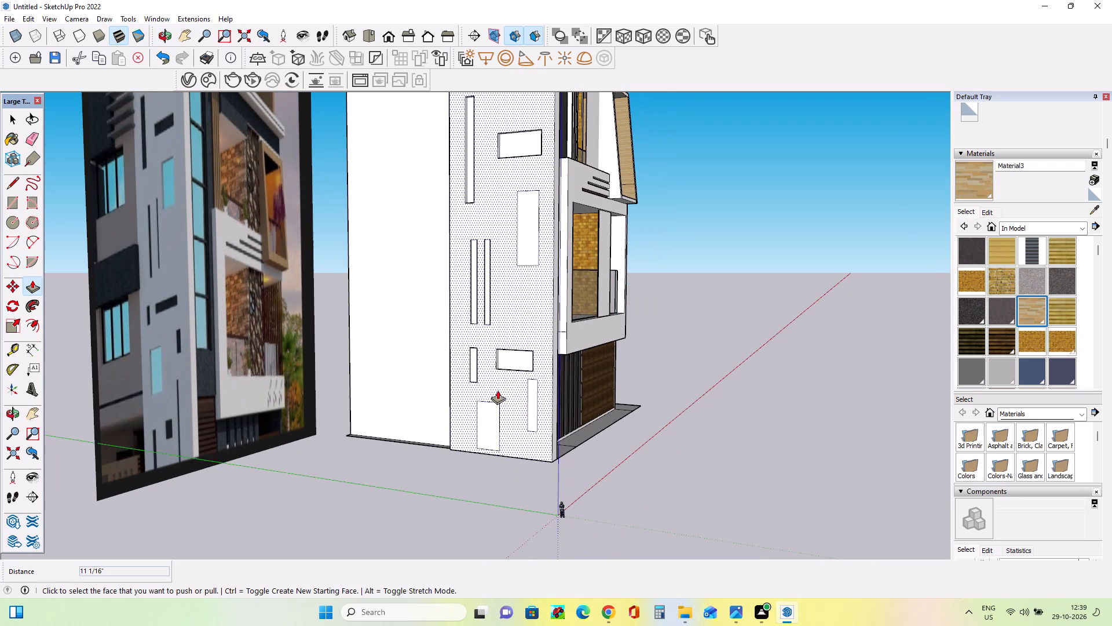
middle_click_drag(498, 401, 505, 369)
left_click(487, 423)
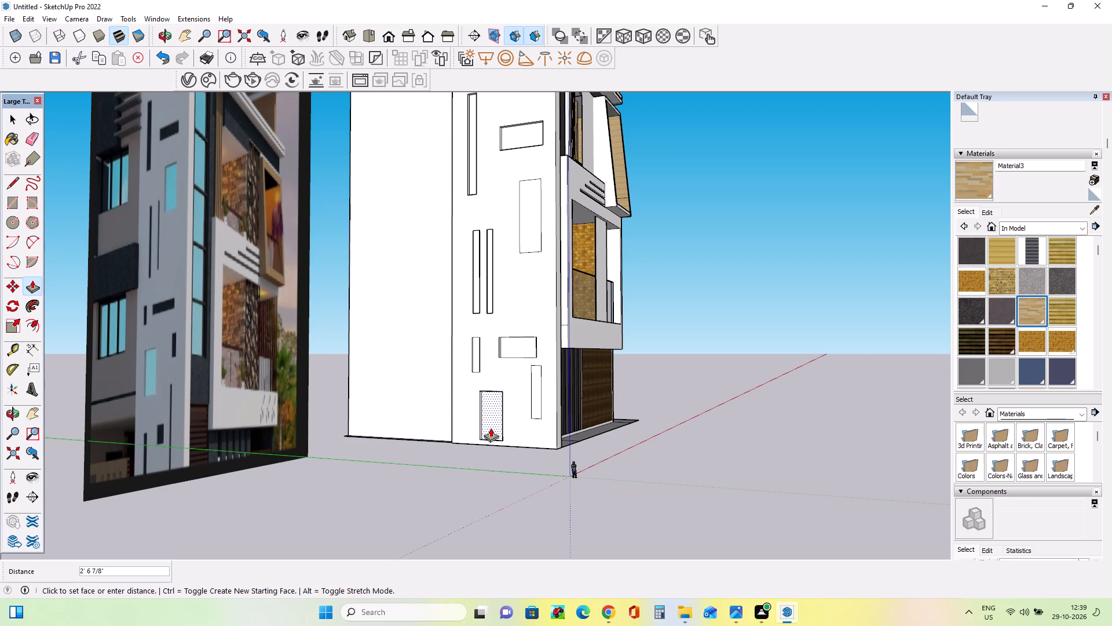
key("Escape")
Recess the narrow vertical rectangle at the bottom near the front edge about 1' 3/4" into the wall.
middle_click_drag(521, 421, 513, 414)
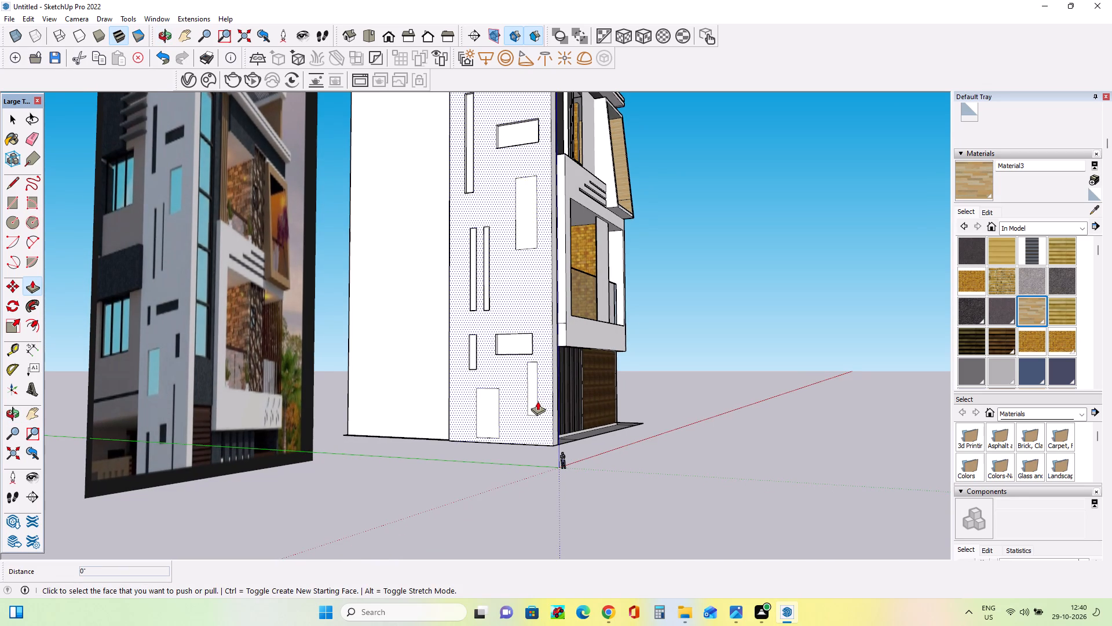
middle_click_drag(536, 409, 536, 420)
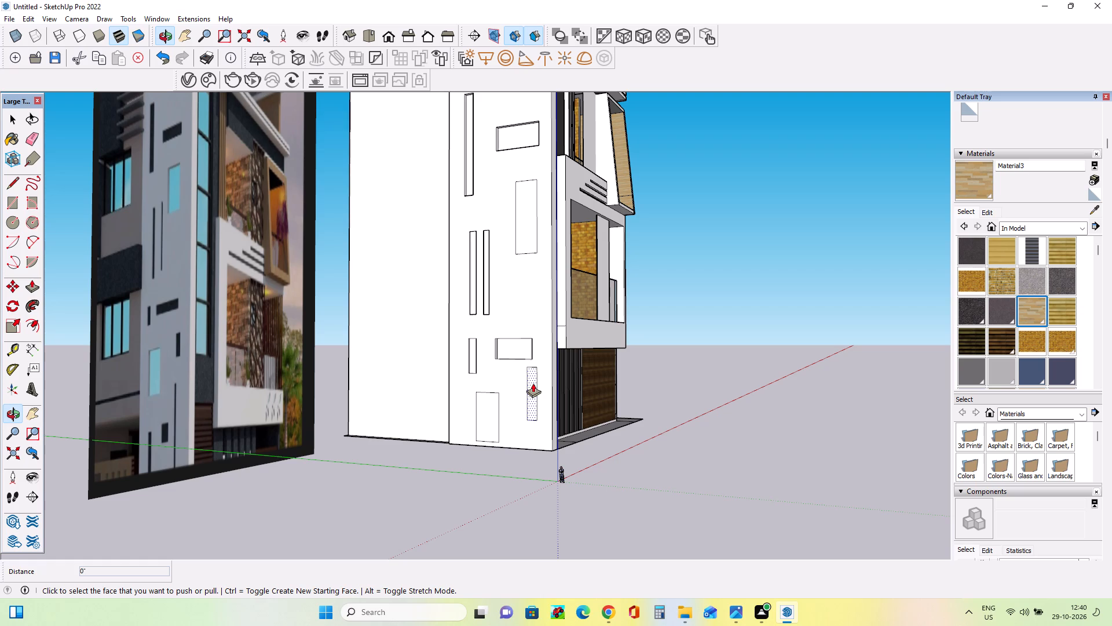
left_click(533, 383)
Paint the three upright window rectangles on the side wall with Translucent Glass Gray.
middle_click_drag(538, 436, 555, 515)
scroll(531, 435, "down", 8)
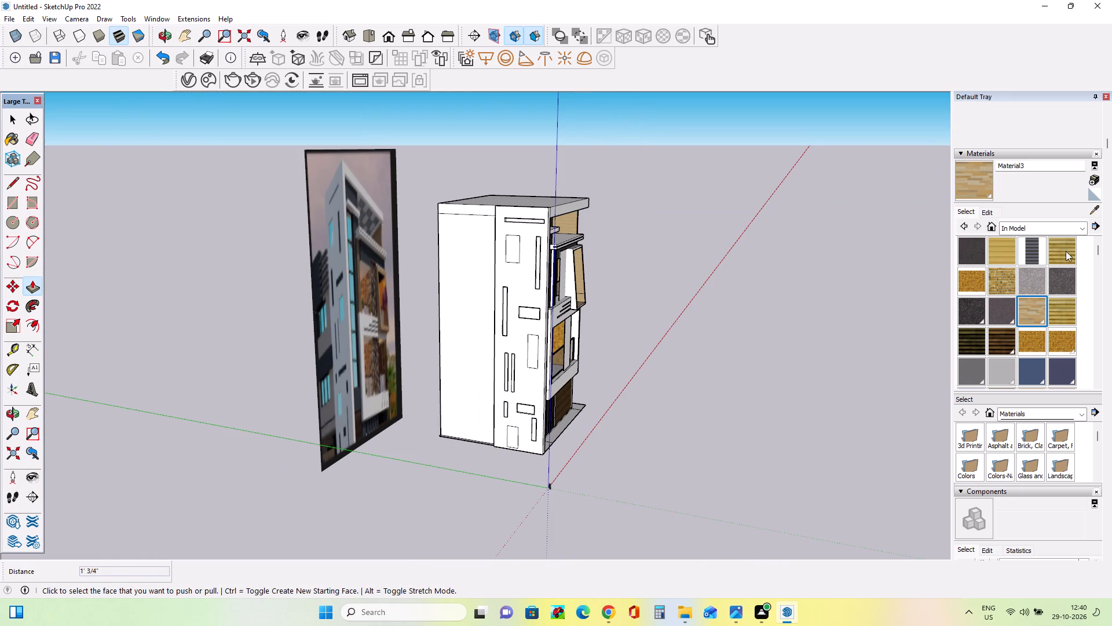
scroll(1005, 353, "down", 2)
left_click(966, 296)
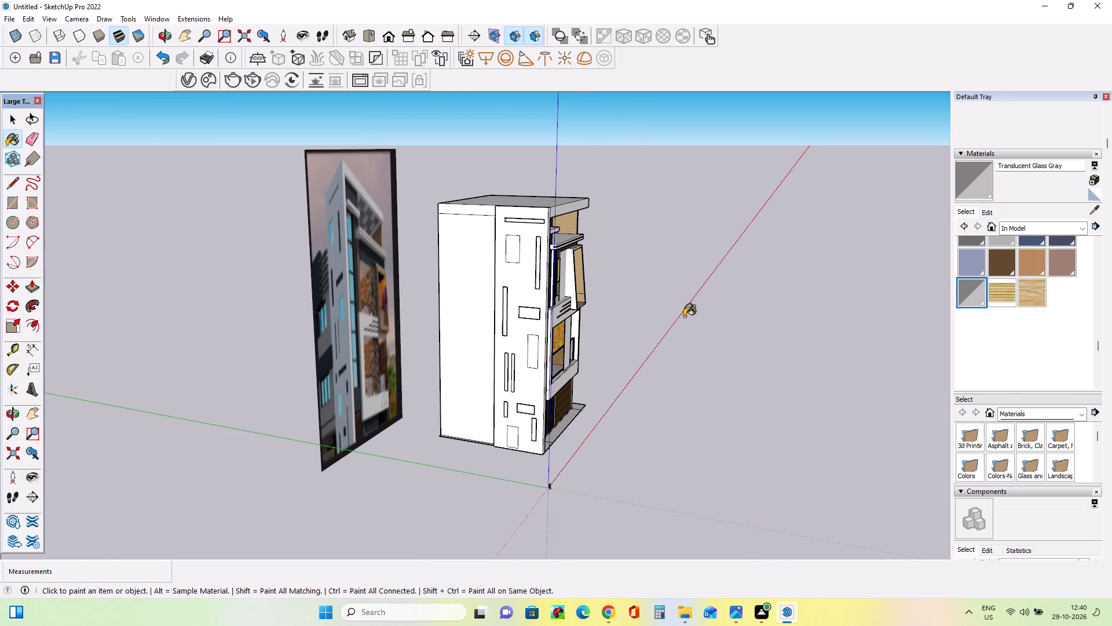
scroll(500, 241, "up", 2)
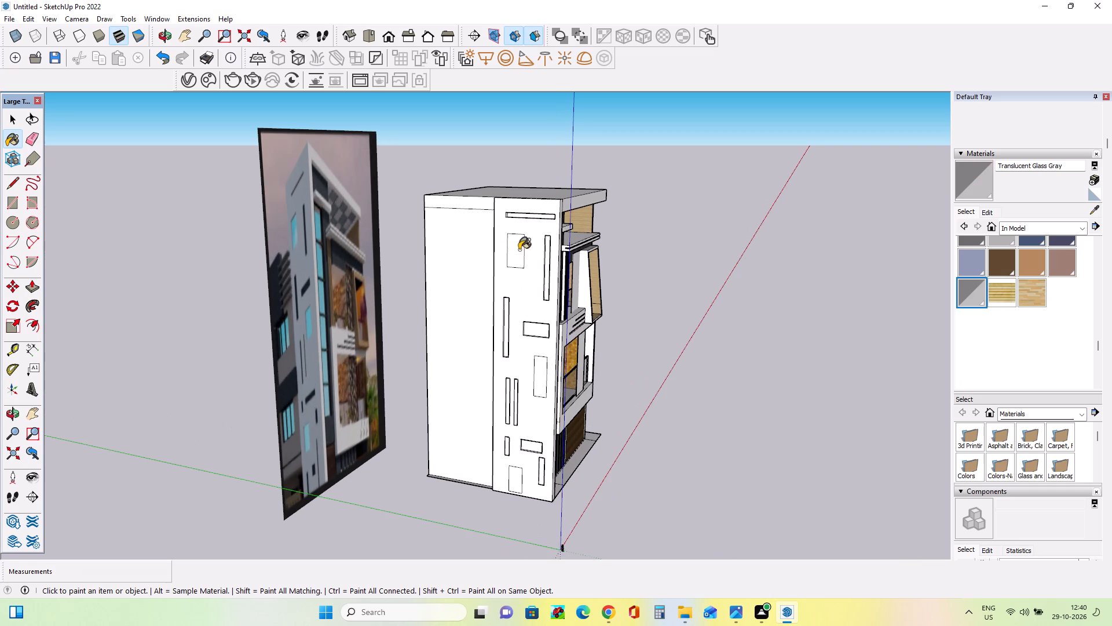
left_click(515, 250)
left_click(540, 375)
scroll(522, 480, "up", 1)
middle_click_drag(522, 478, 521, 467)
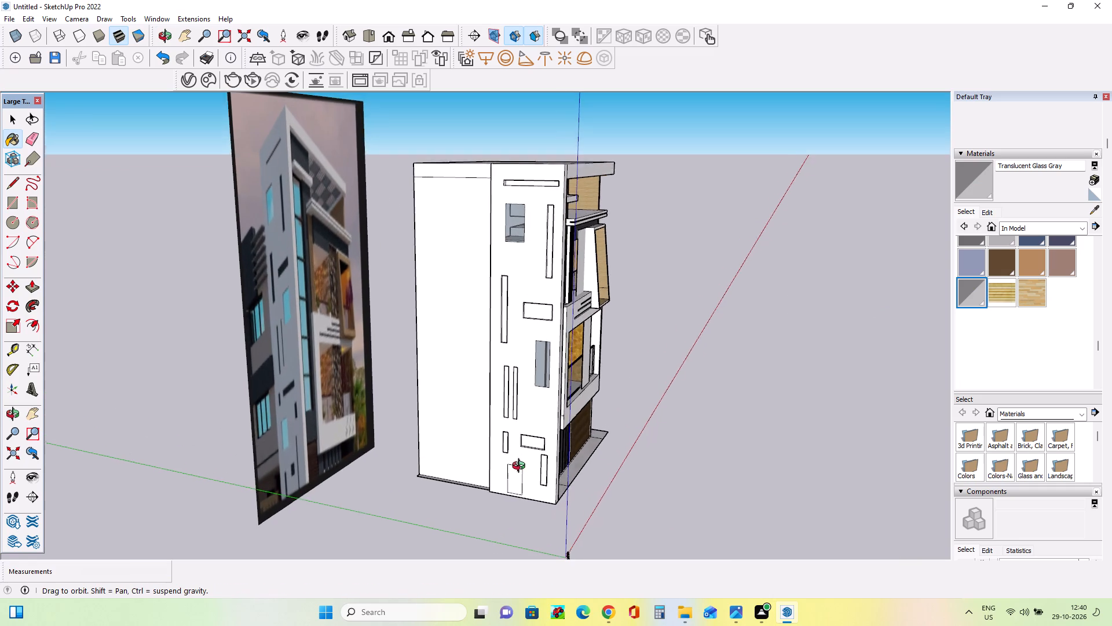
middle_click_drag(521, 467, 500, 437)
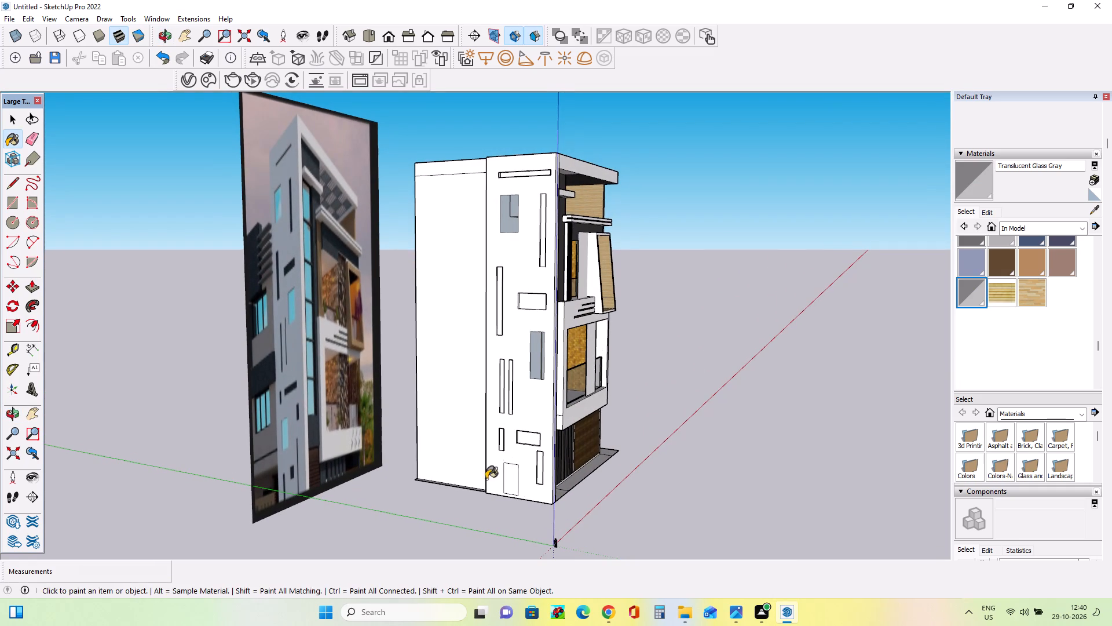
scroll(487, 468, "up", 1)
middle_click_drag(521, 474, 519, 457)
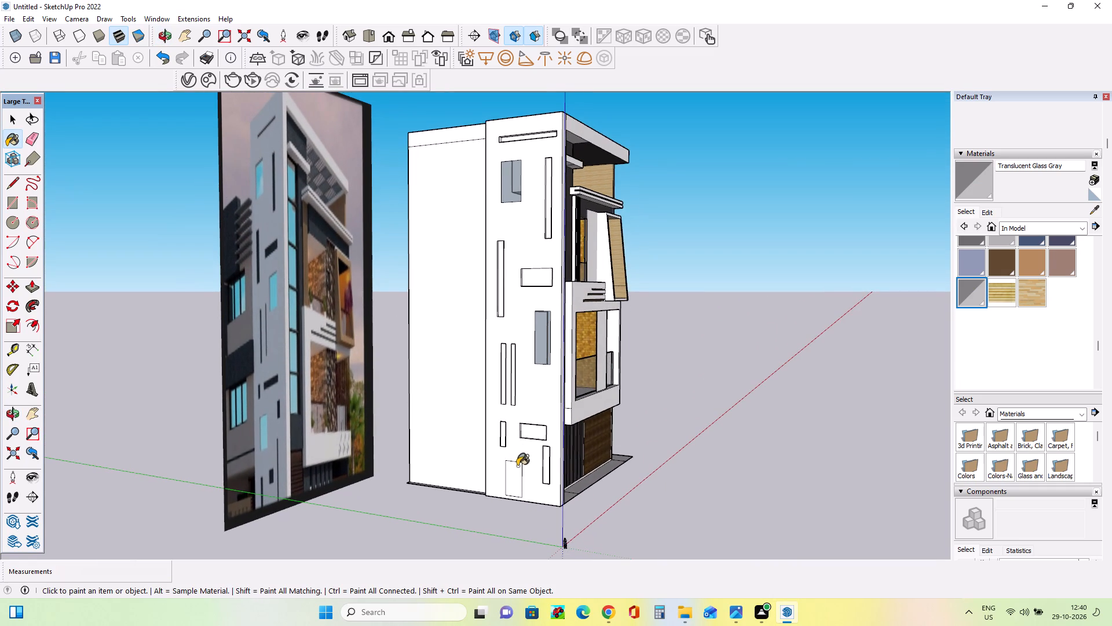
left_click(517, 482)
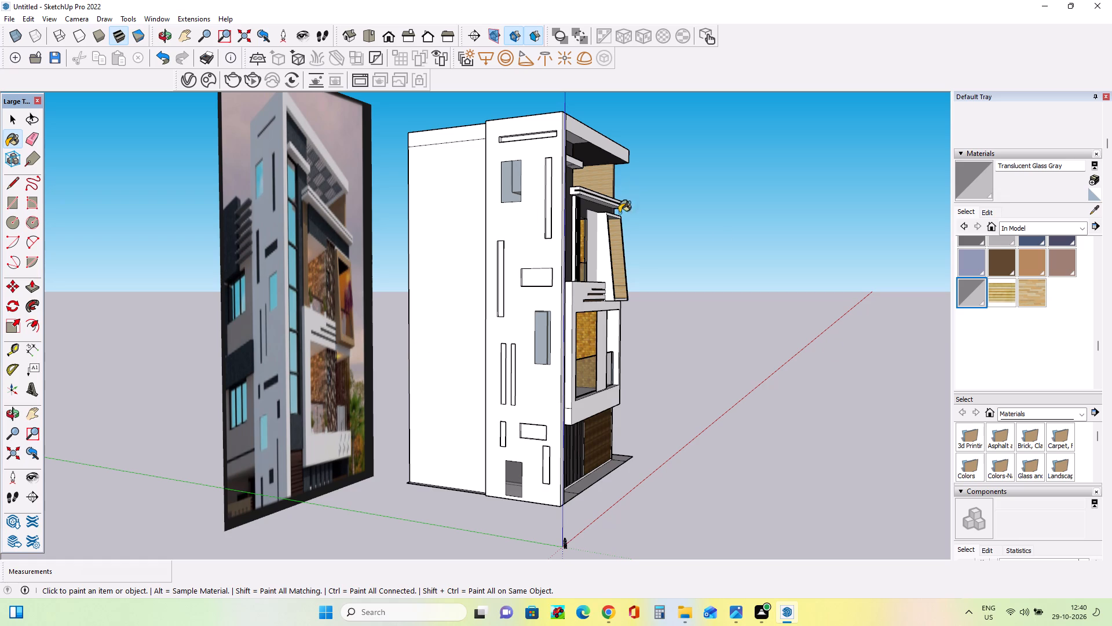
Paint the lower side-wall recesses with the brown Niraj_Shoe_Sole material: horizontal recess, both short grooves and the parallel pair.
left_click(1004, 262)
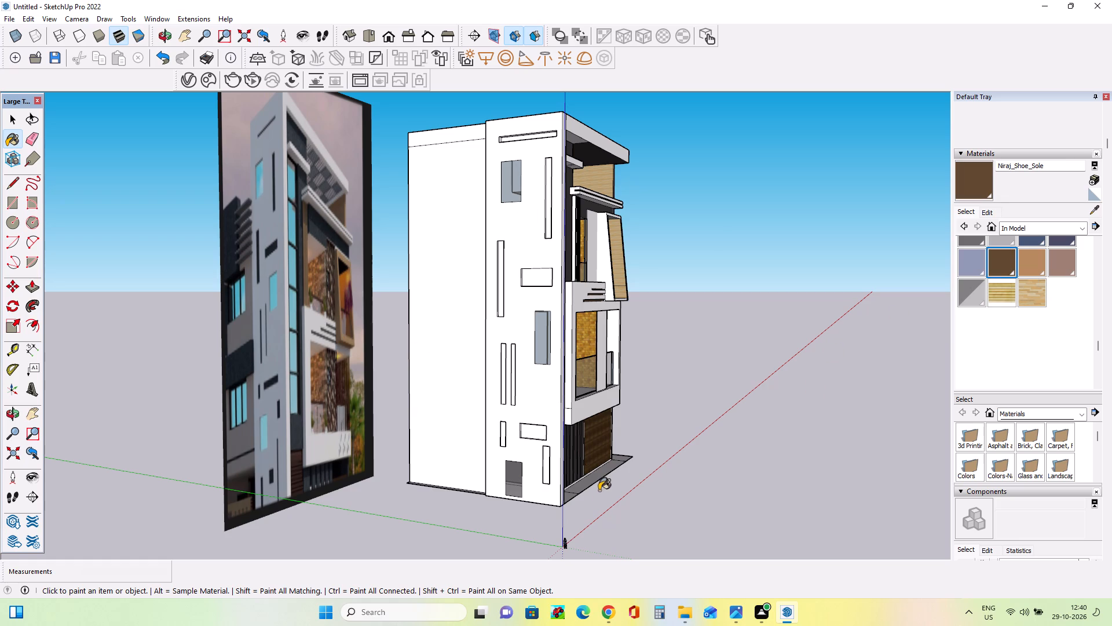
scroll(529, 487, "up", 6)
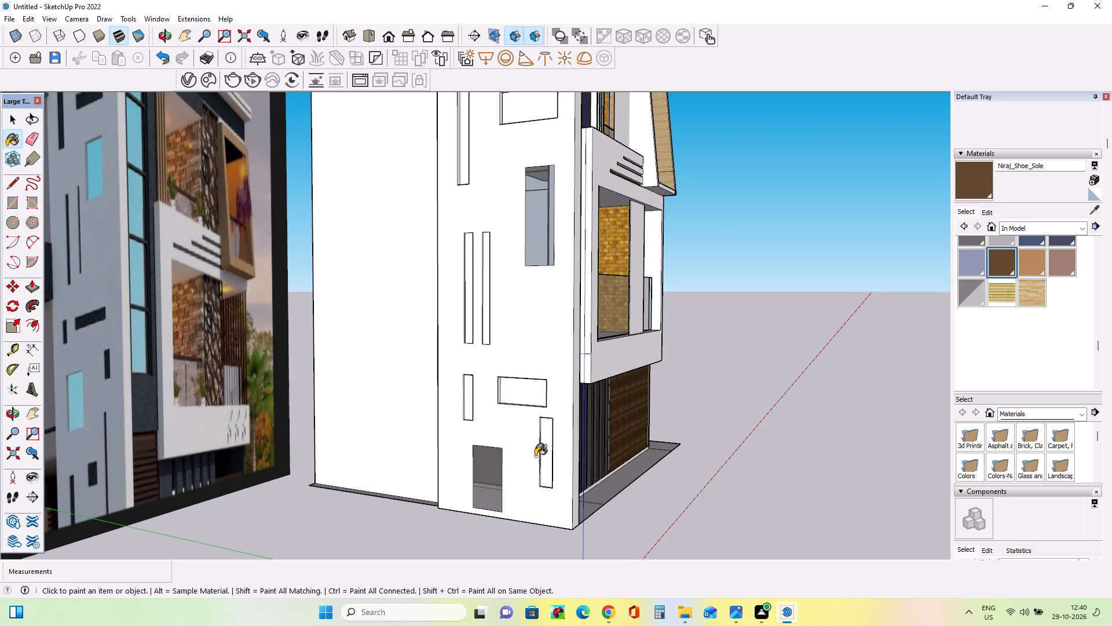
left_click(550, 455)
left_click(521, 392)
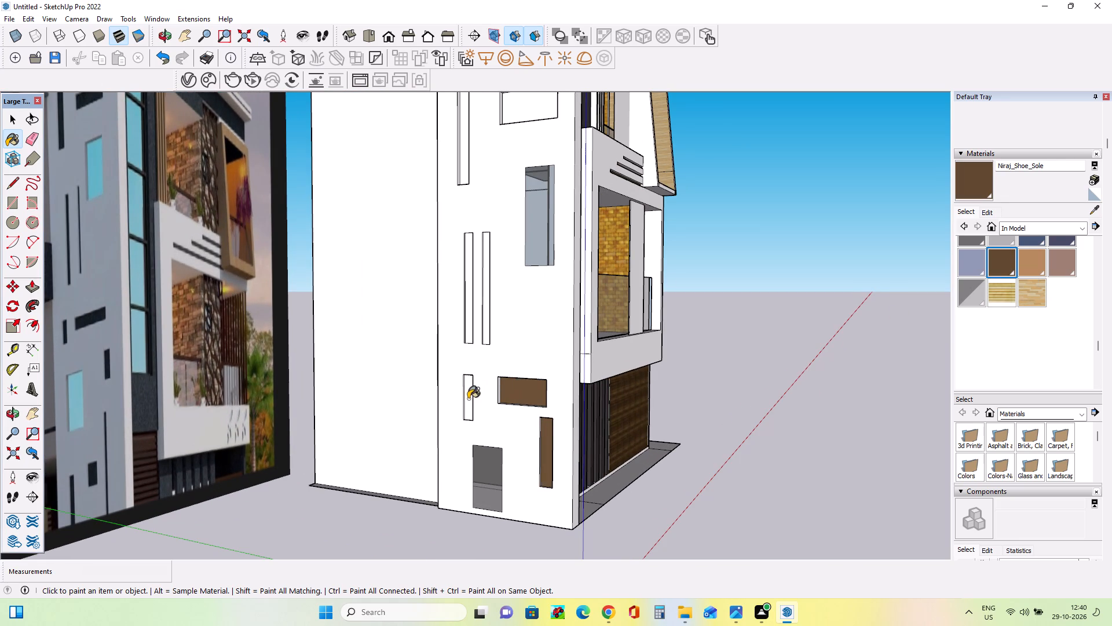
left_click(468, 399)
scroll(475, 334, "up", 3)
left_click(489, 333)
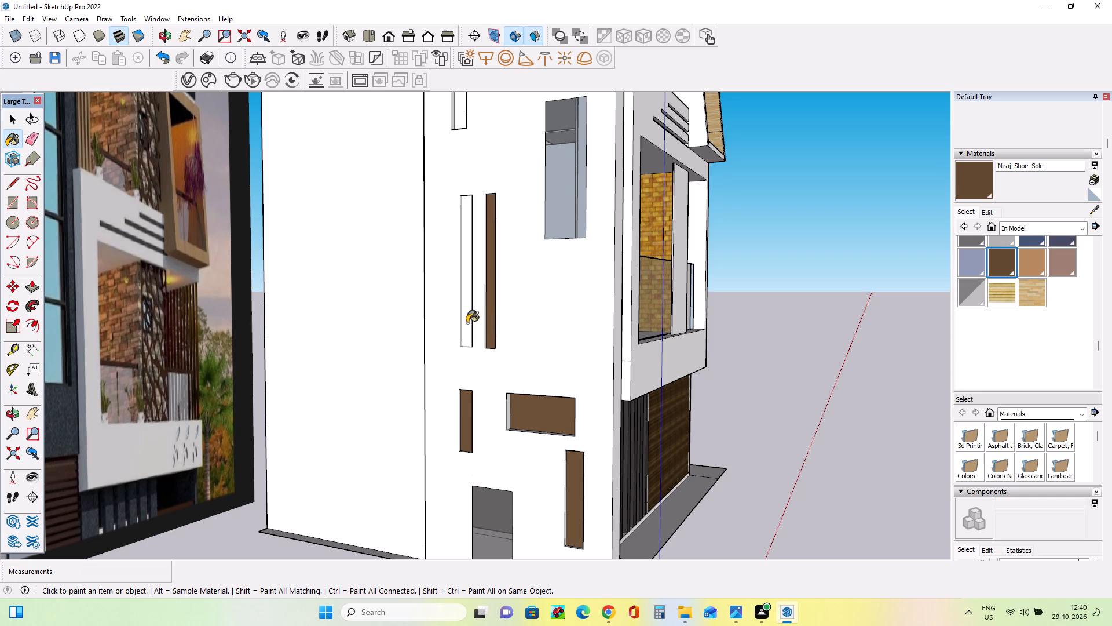
left_click(466, 318)
Paint the upper side-wall recesses the same brown: horizontal recess, two long vertical grooves and the slot below the roof.
scroll(495, 425, "down", 8)
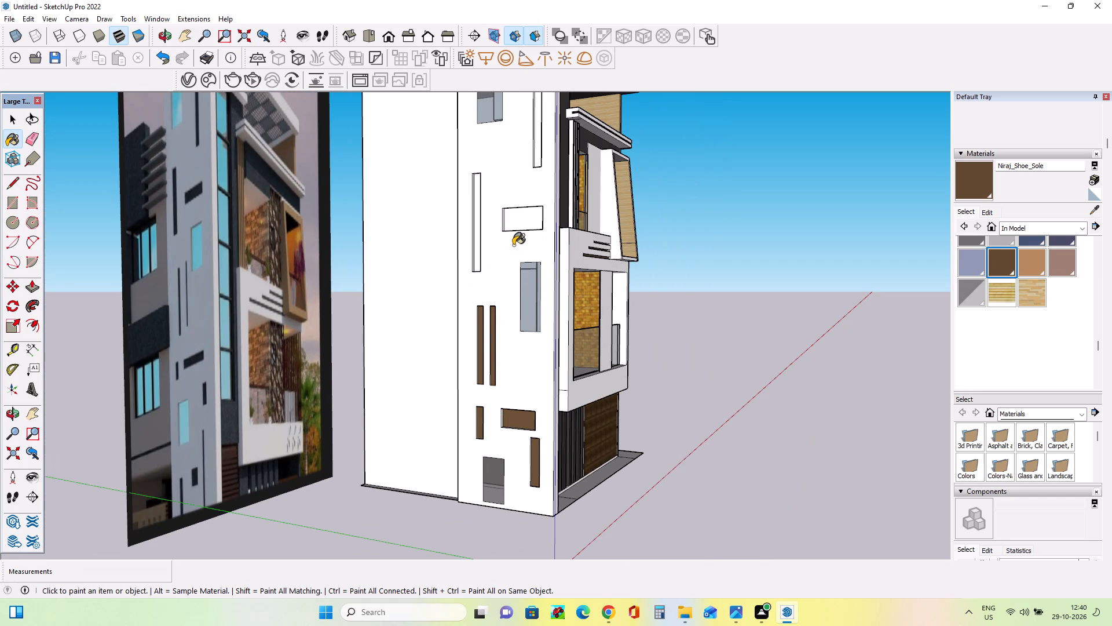
left_click(513, 244)
middle_click_drag(564, 354, 588, 461)
scroll(459, 318, "up", 4)
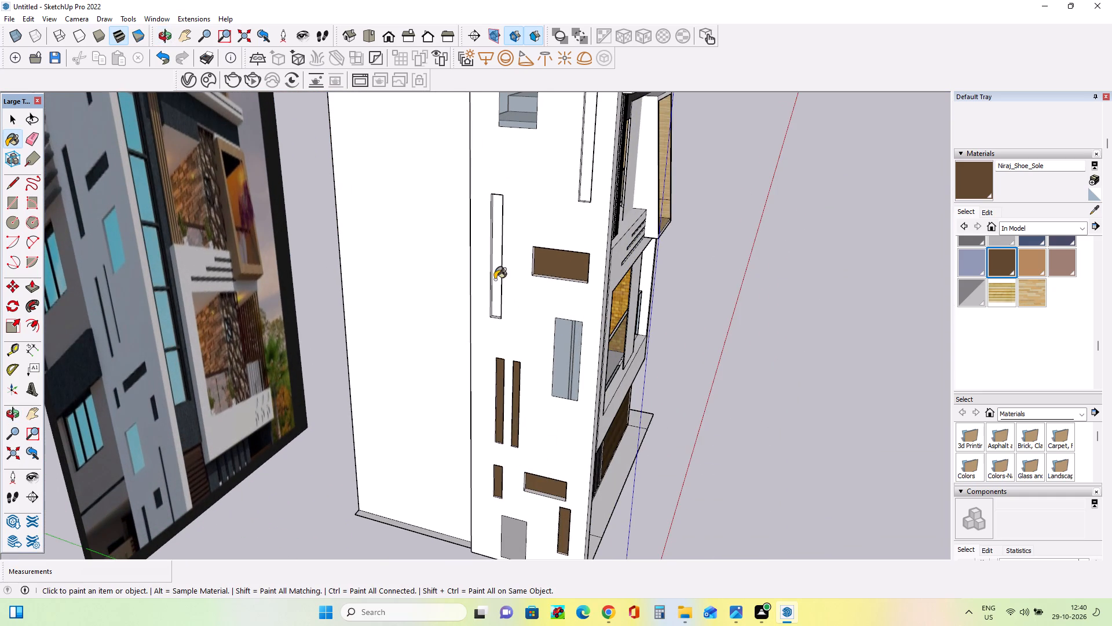
left_click(499, 285)
scroll(487, 390, "down", 3)
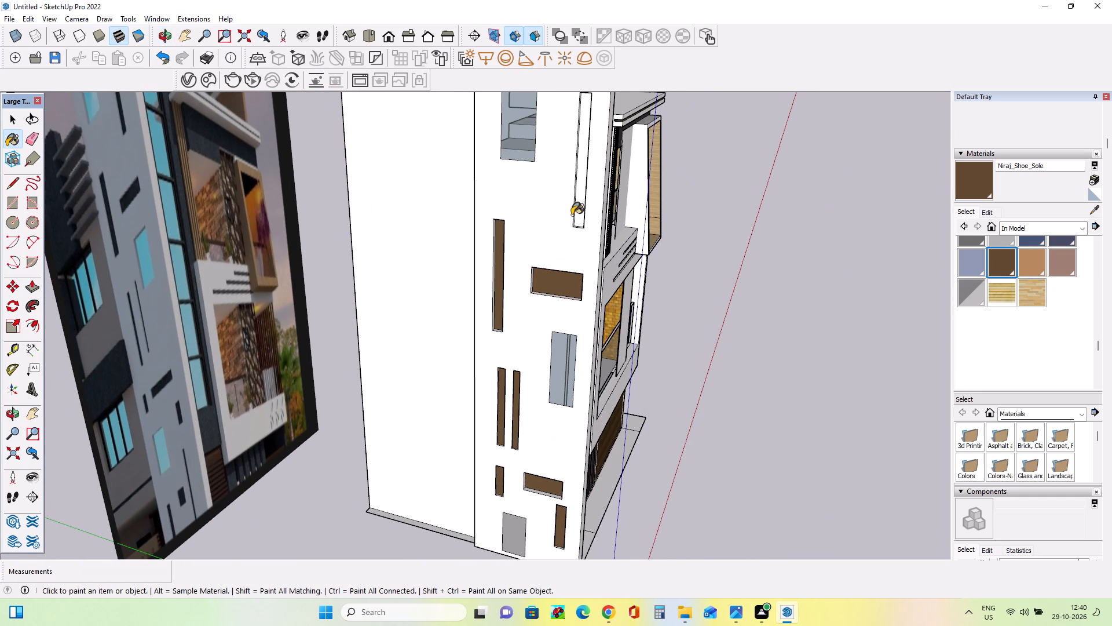
left_click(572, 215)
scroll(499, 516, "down", 4)
scroll(533, 239, "up", 3)
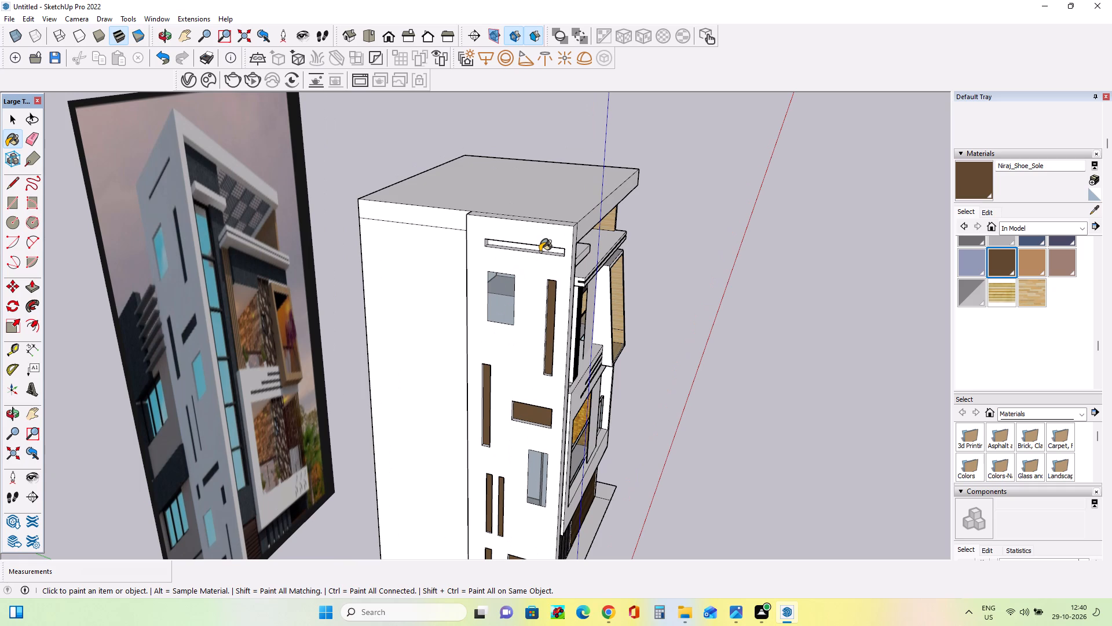
left_click(540, 251)
scroll(551, 263, "up", 8)
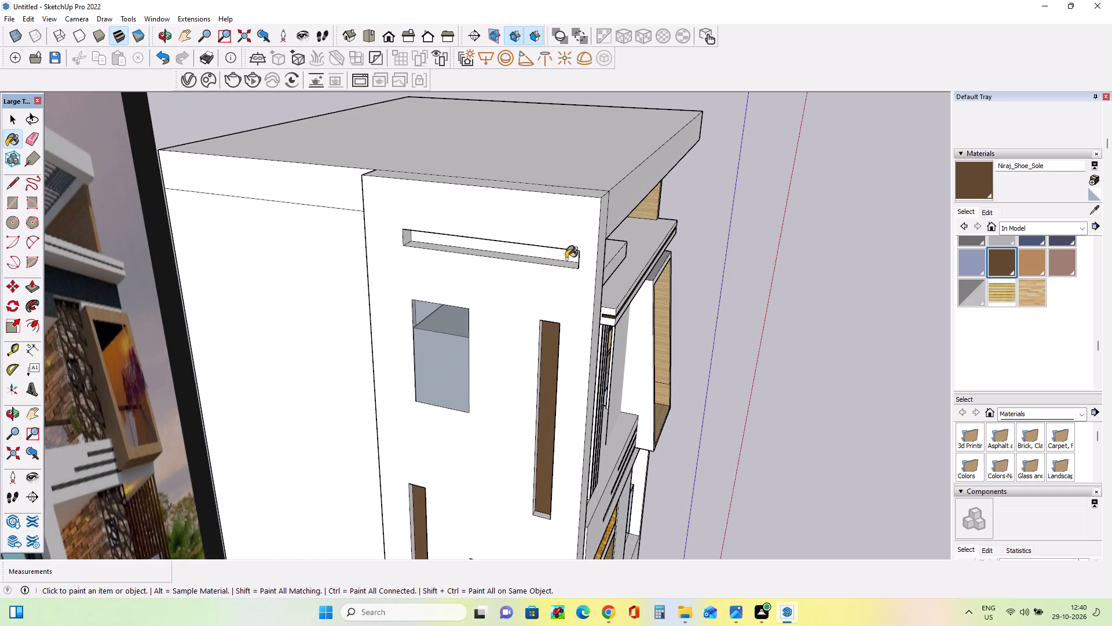
left_click(566, 259)
Examine the painted windows and grooves of the side wall beside the reference image.
scroll(455, 274, "down", 16)
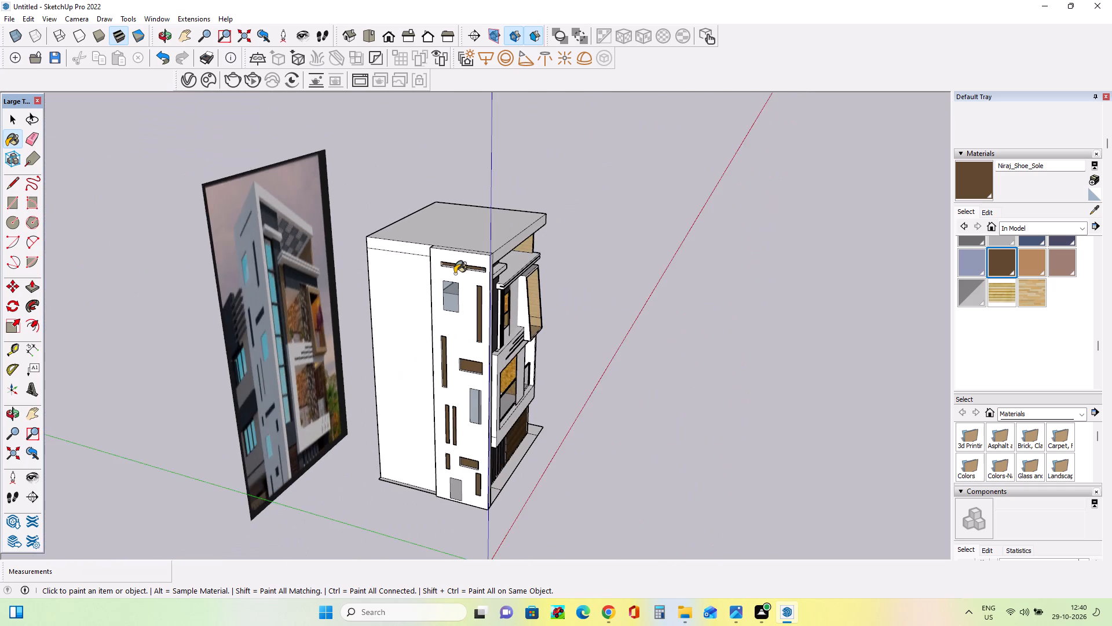
scroll(455, 274, "down", 1)
middle_click_drag(516, 332, 508, 226)
scroll(522, 274, "up", 4)
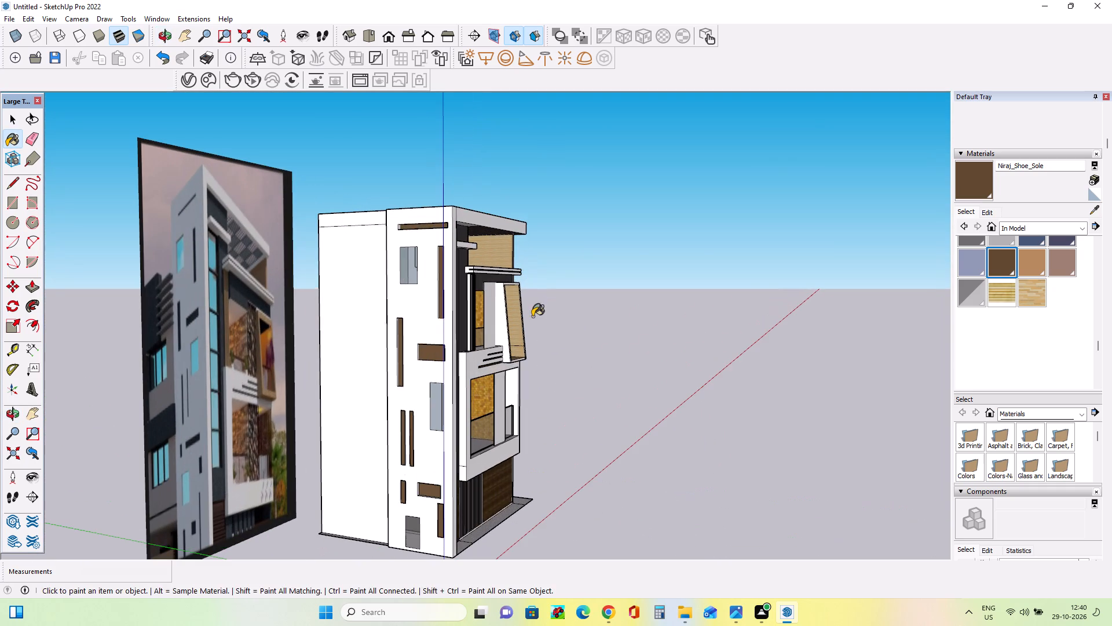
middle_click_drag(532, 316, 528, 295)
middle_click_drag(466, 366, 476, 371)
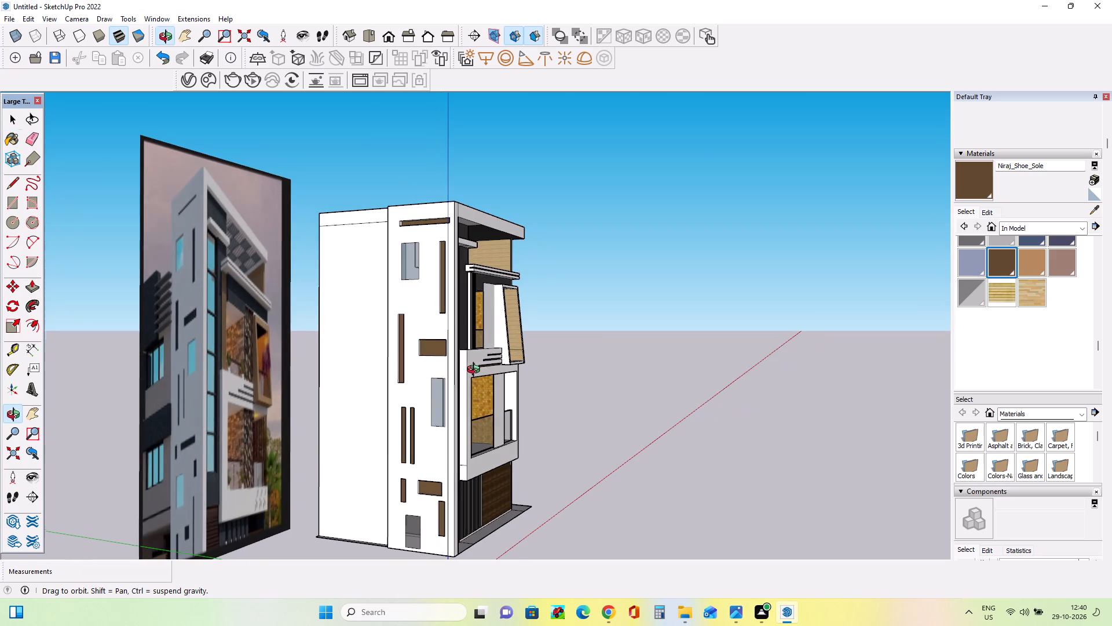
middle_click_drag(476, 371, 477, 371)
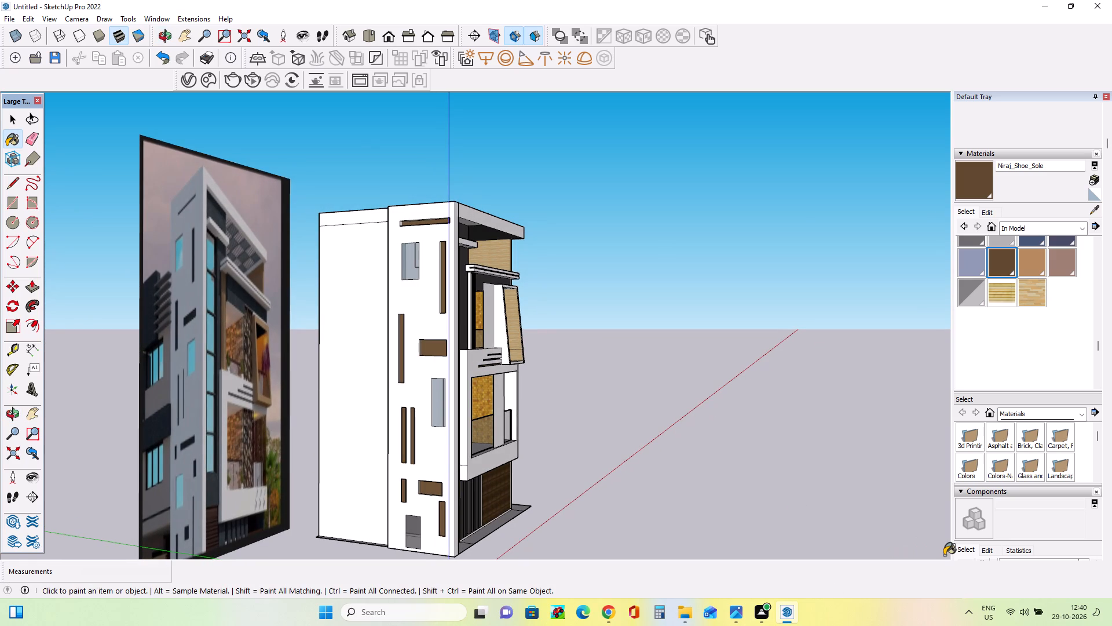
scroll(945, 554, "down", 2)
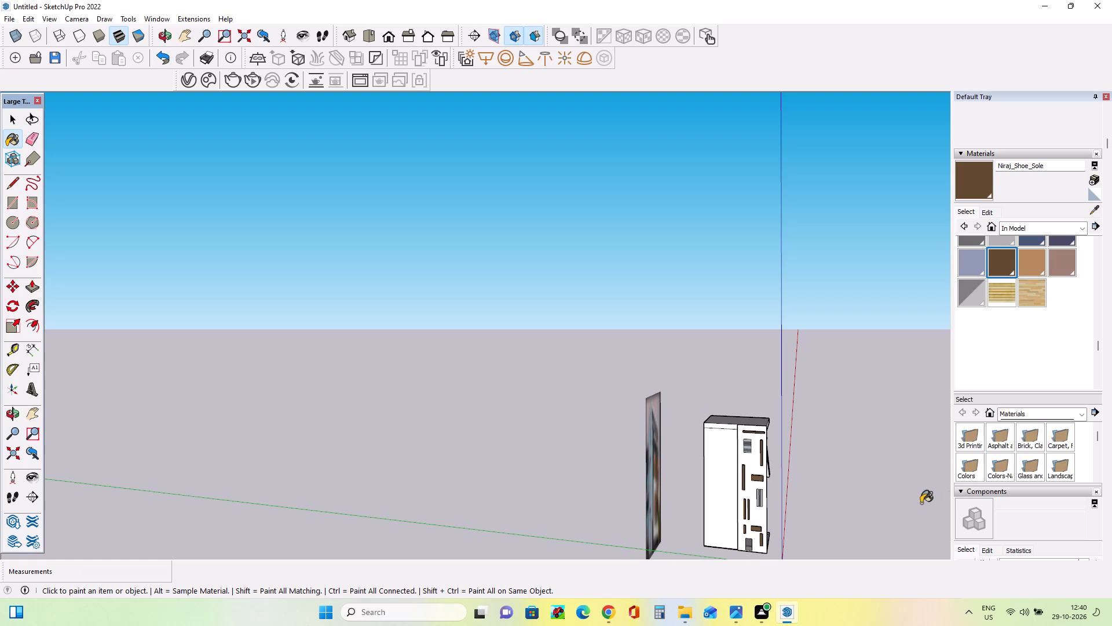
left_click_drag(612, 139, 798, 291)
left_click(27, 410)
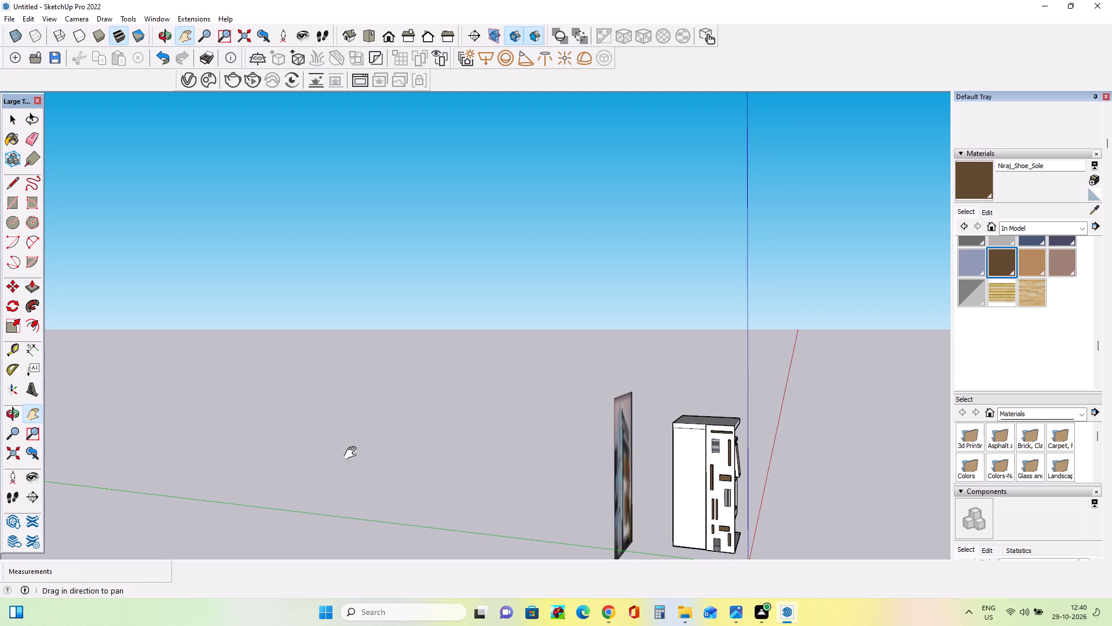
left_click_drag(609, 450, 467, 297)
scroll(602, 311, "up", 5)
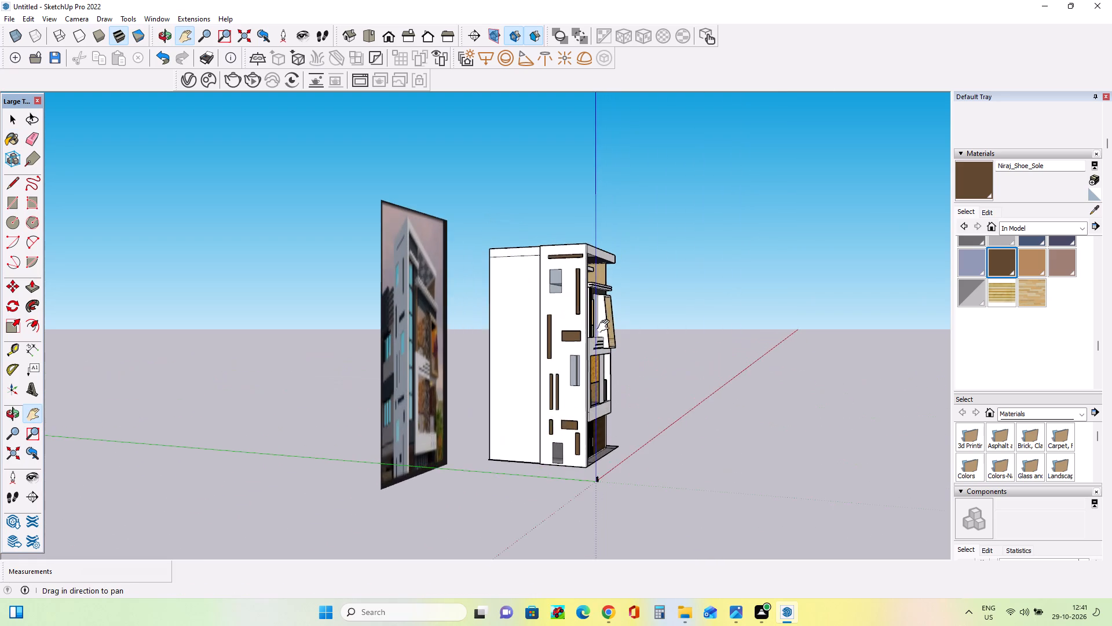
scroll(616, 355, "up", 2)
middle_click_drag(620, 369, 627, 384)
scroll(467, 385, "up", 4)
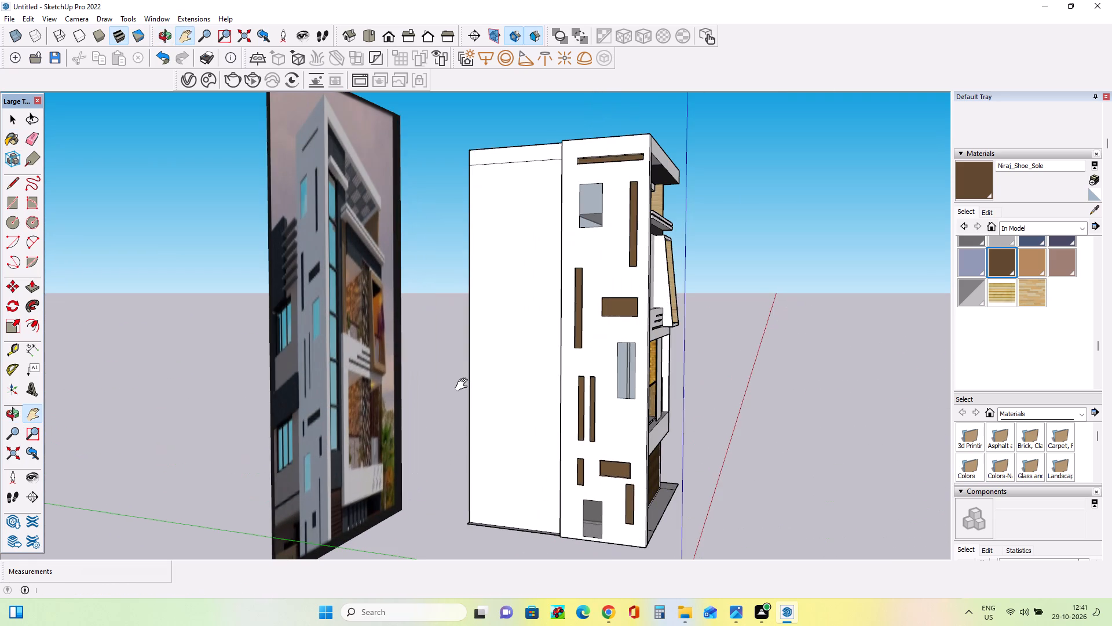
Examine the front facade and side wall together from the corner, comparing them with the reference image.
middle_click_drag(463, 385, 182, 396)
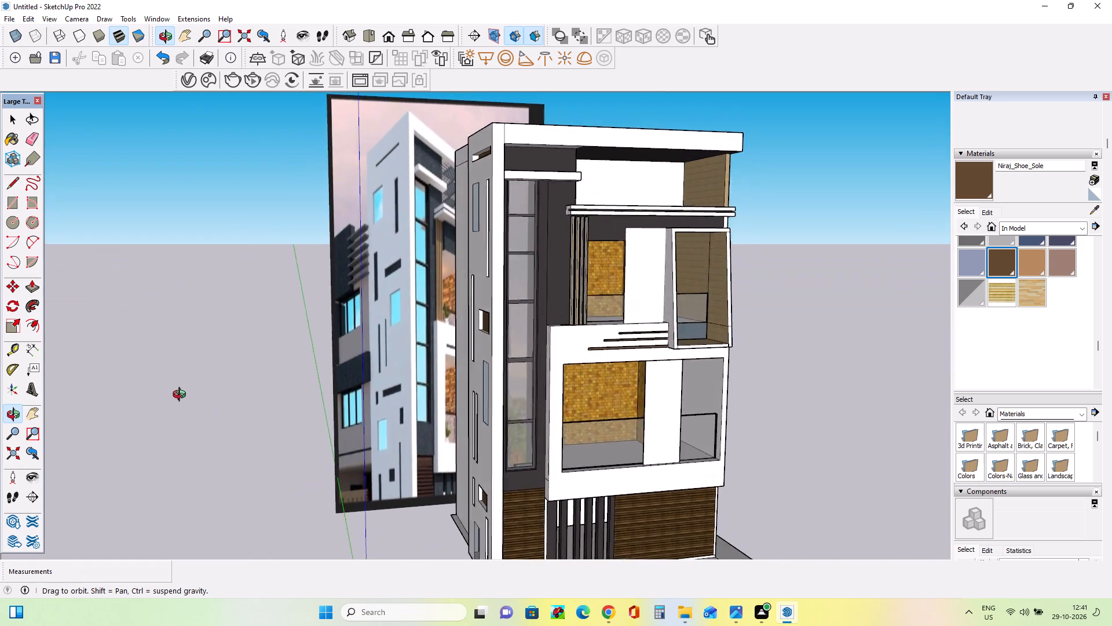
middle_click_drag(182, 396, 169, 354)
left_click_drag(169, 354, 382, 414)
left_click_drag(624, 373, 473, 275)
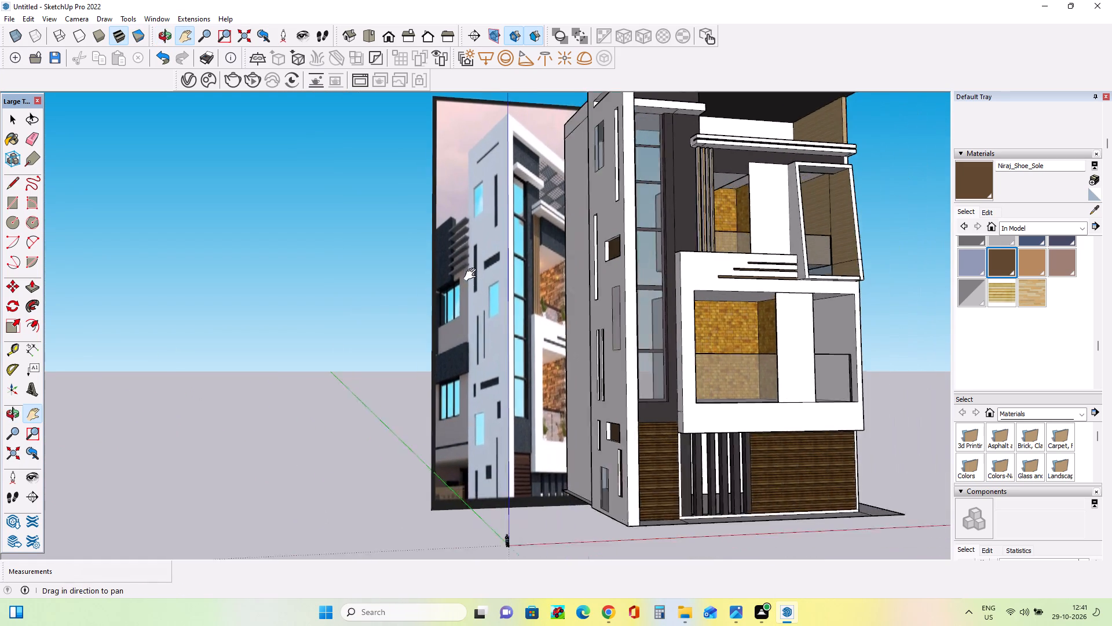
left_click_drag(473, 275, 469, 275)
middle_click_drag(654, 422, 693, 430)
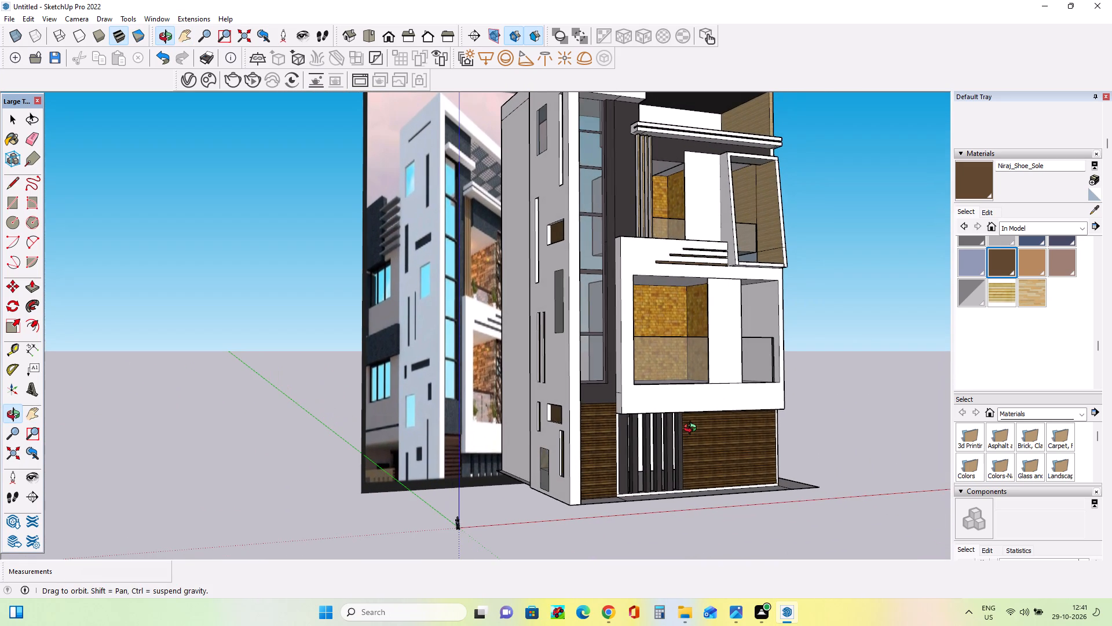
middle_click_drag(693, 430, 782, 403)
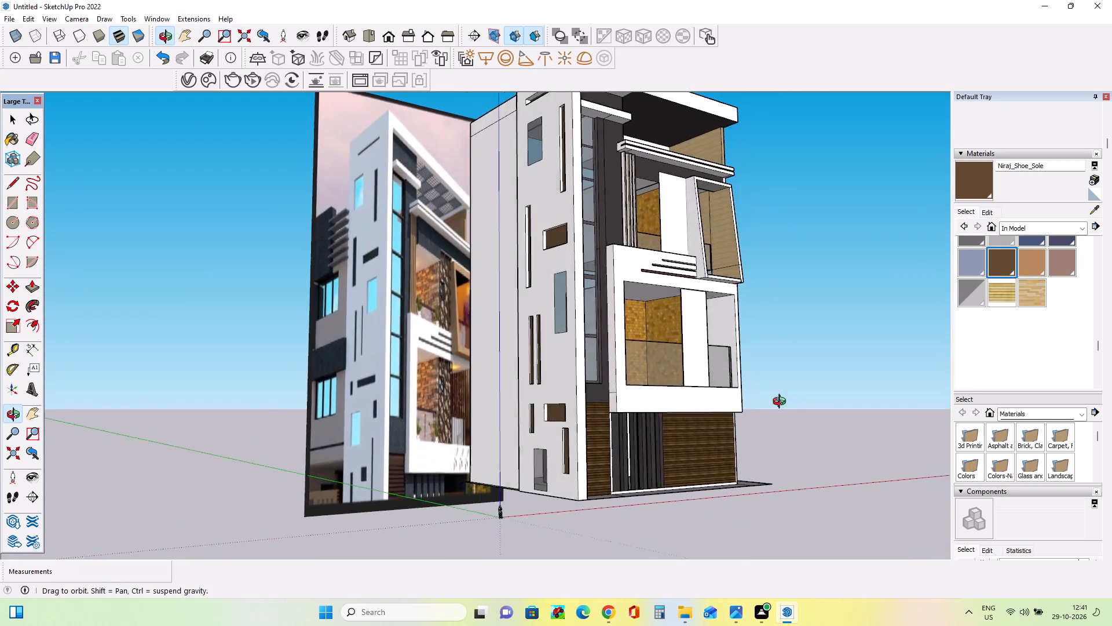
Examine the reference image's side-wall windows, grooves and ground-floor details beside the model, and the whole building from its front corner.
middle_click_drag(782, 403, 699, 453)
scroll(362, 209, "up", 4)
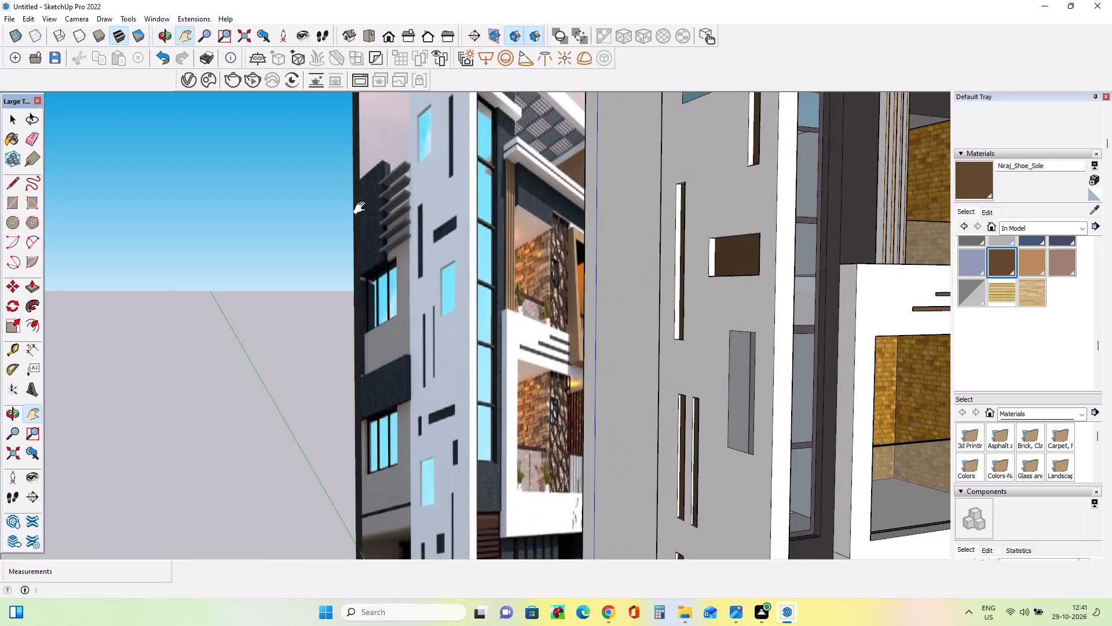
scroll(395, 243, "up", 3)
left_click_drag(416, 347, 401, 196)
left_click_drag(430, 403, 427, 336)
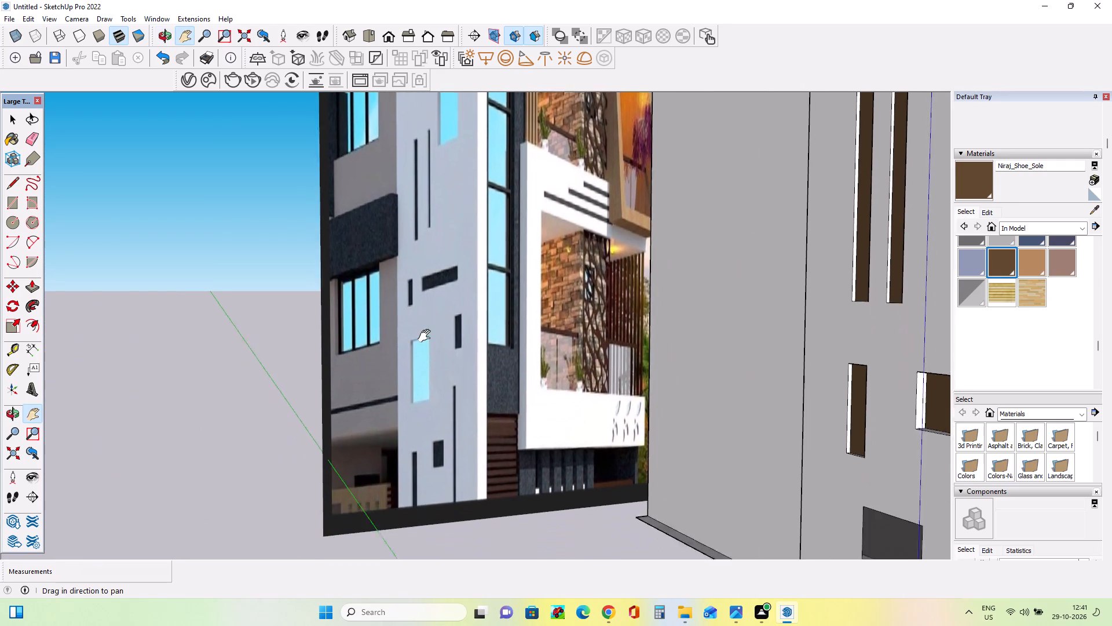
left_click_drag(427, 336, 426, 305)
left_click_drag(389, 403, 389, 407)
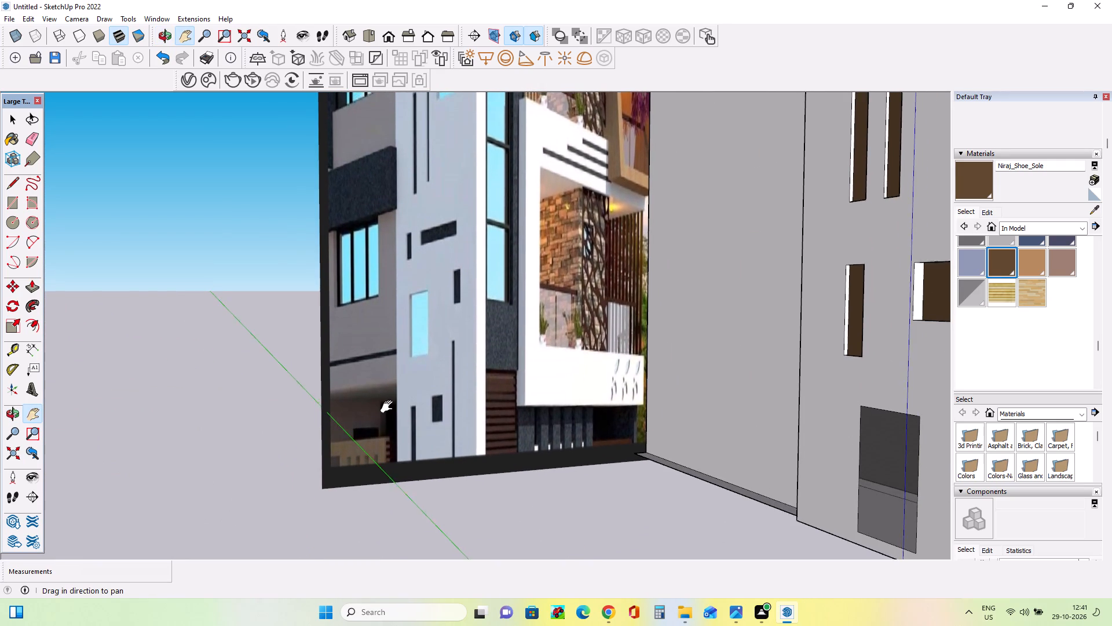
left_click_drag(389, 407, 373, 431)
scroll(370, 416, "down", 4)
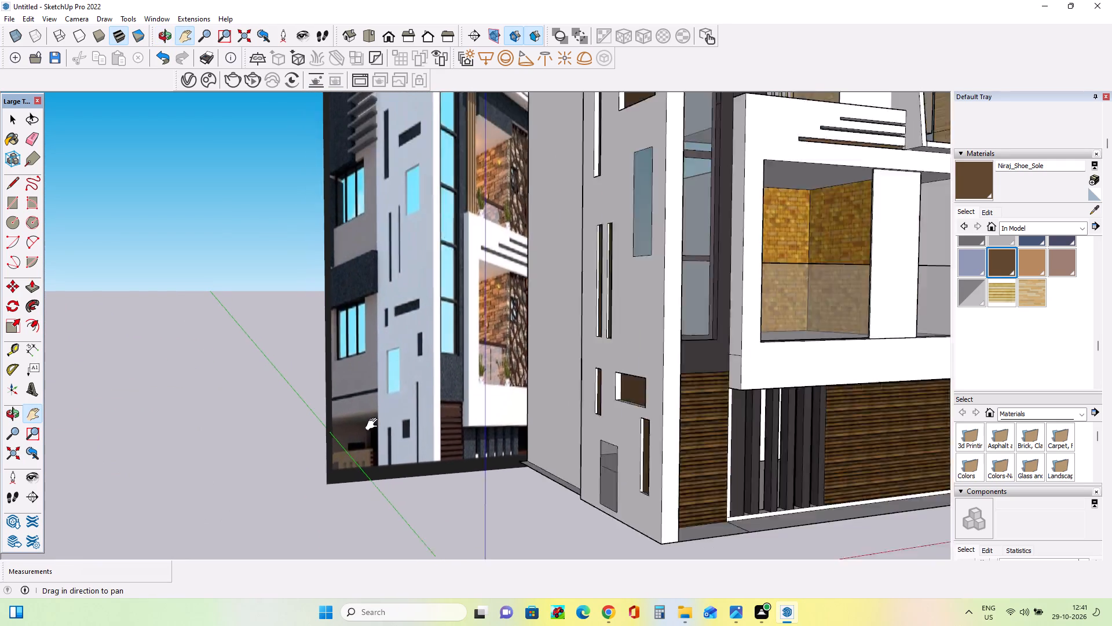
scroll(374, 424, "down", 10)
middle_click_drag(543, 436, 510, 421)
scroll(517, 316, "up", 3)
middle_click_drag(523, 481, 551, 378)
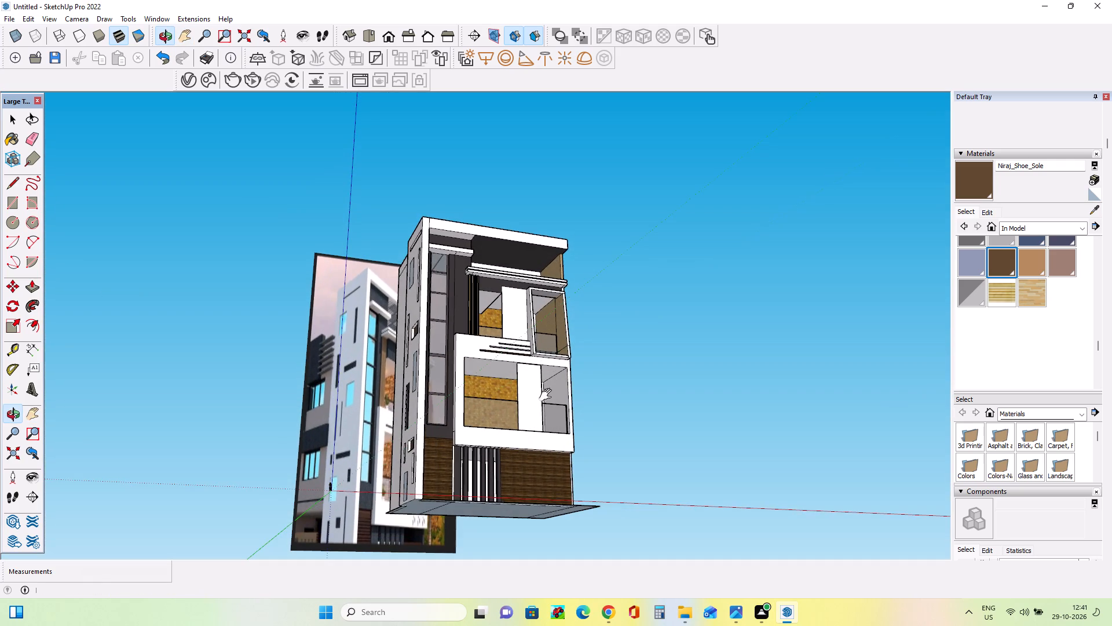
scroll(544, 412, "up", 3)
middle_click_drag(557, 440, 559, 458)
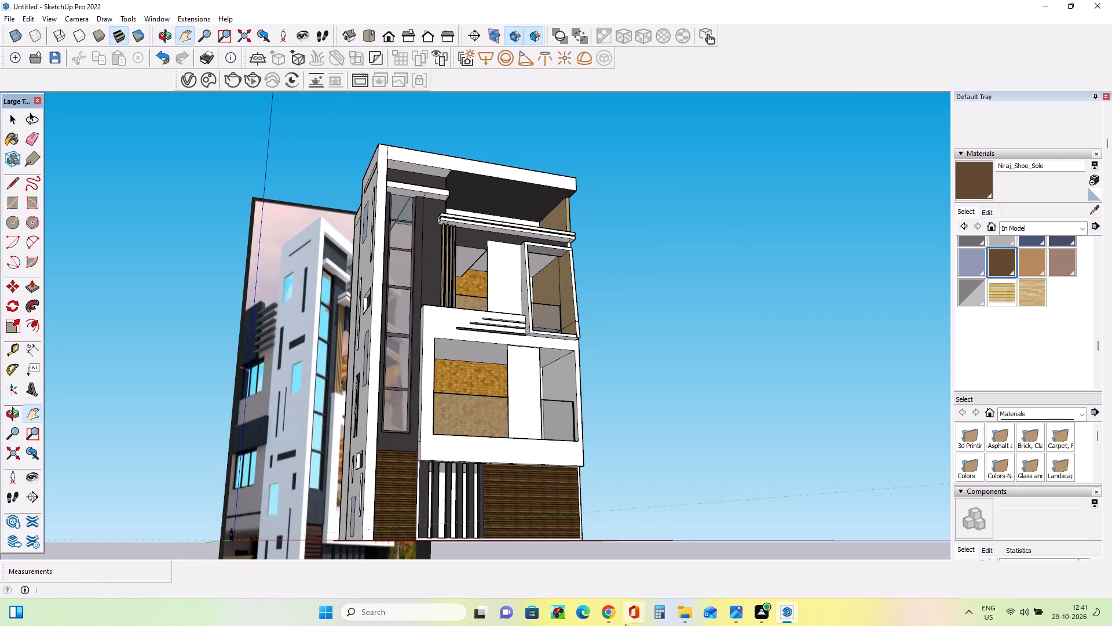
Switch to Google Chrome.
left_click(603, 620)
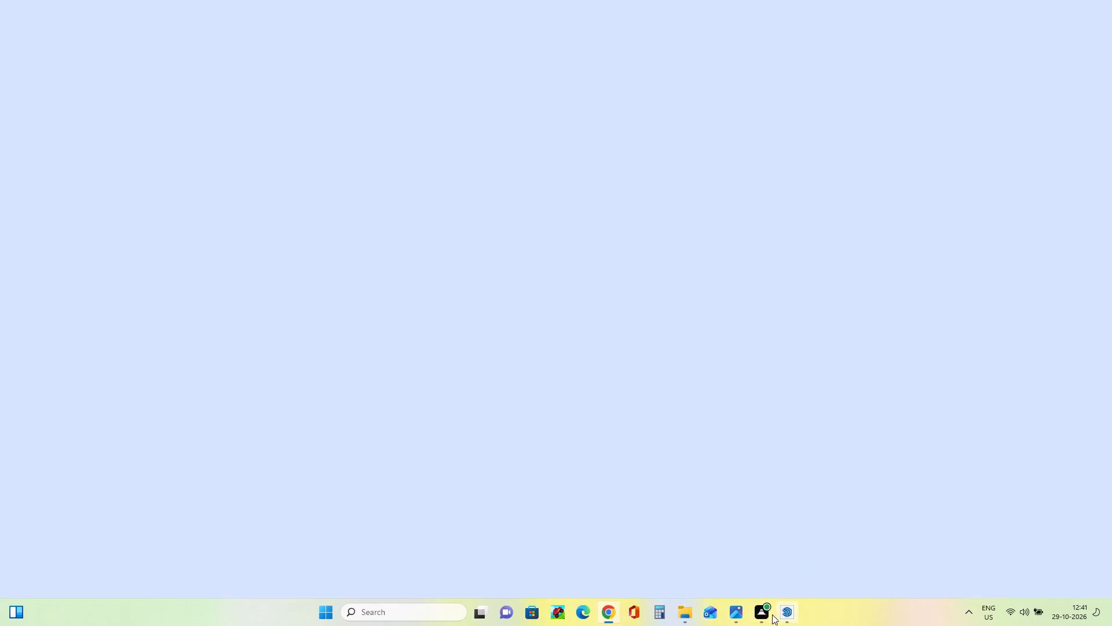